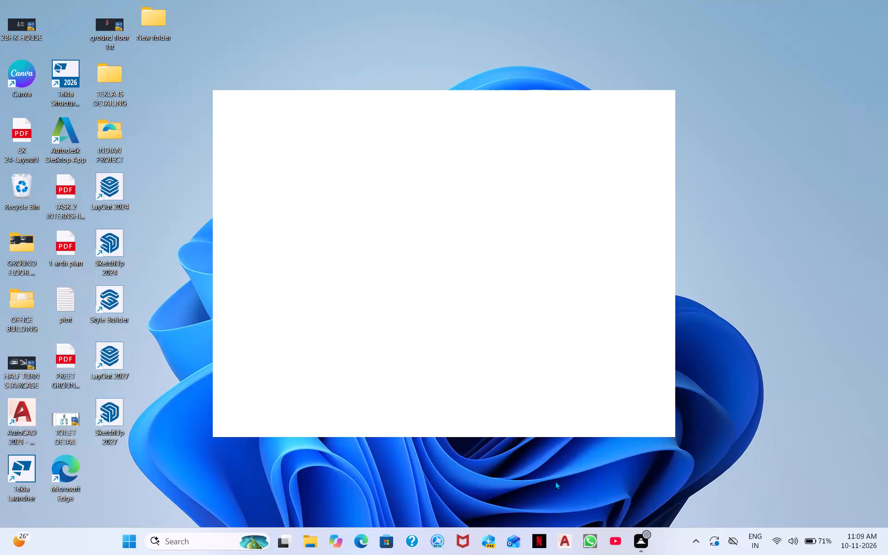
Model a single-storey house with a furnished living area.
Launch SketchUp 2024 from the desktop.
click(113, 261)
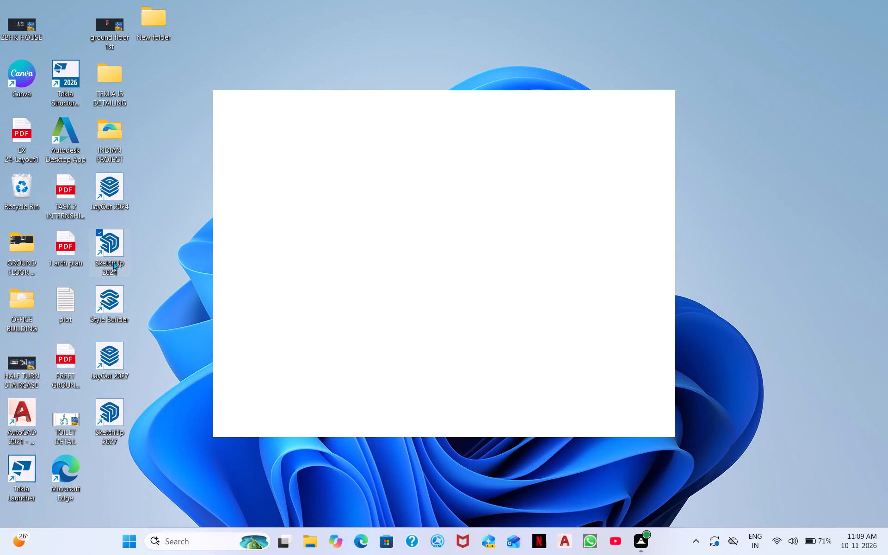
double_click(113, 261)
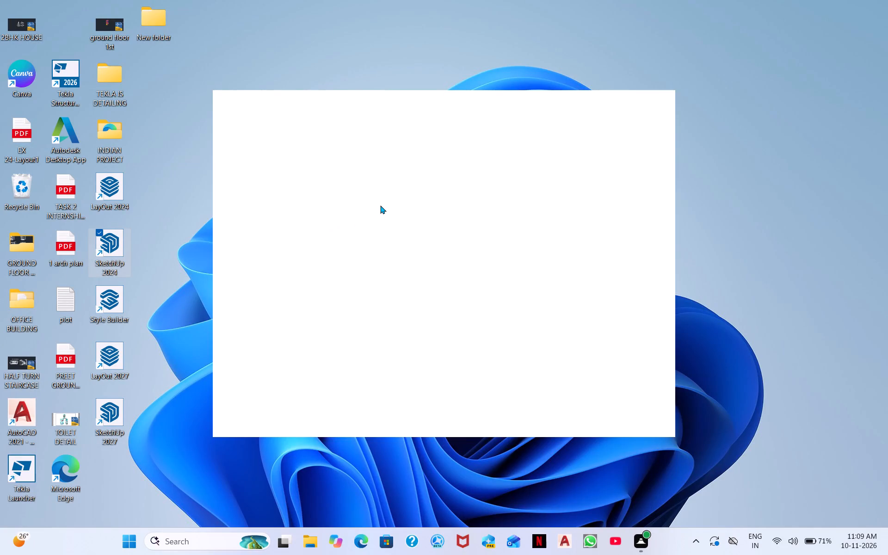
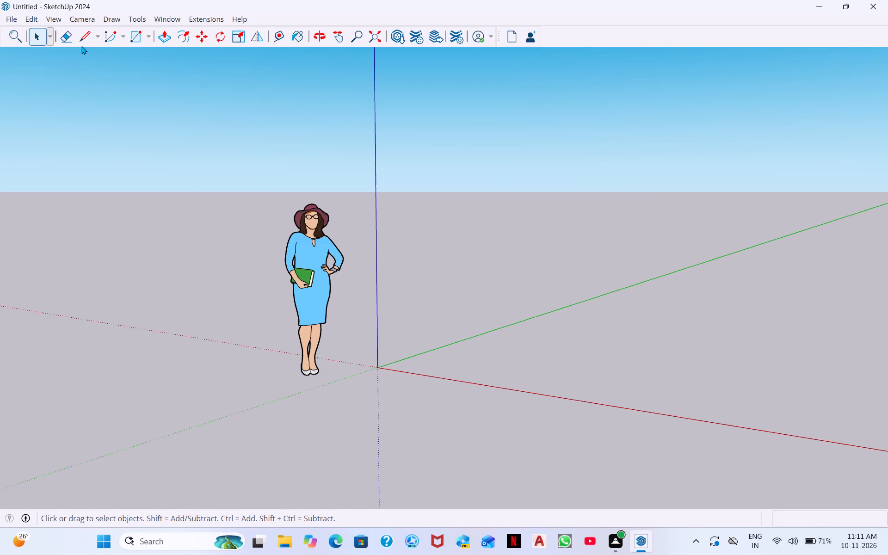
Make a new empty group in the model to hold the drawing.
right_click(544, 240)
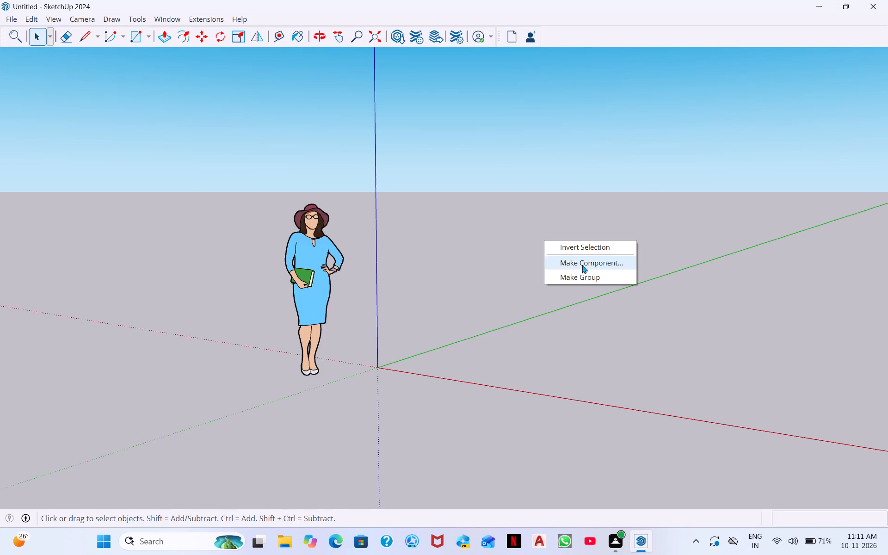
click(580, 278)
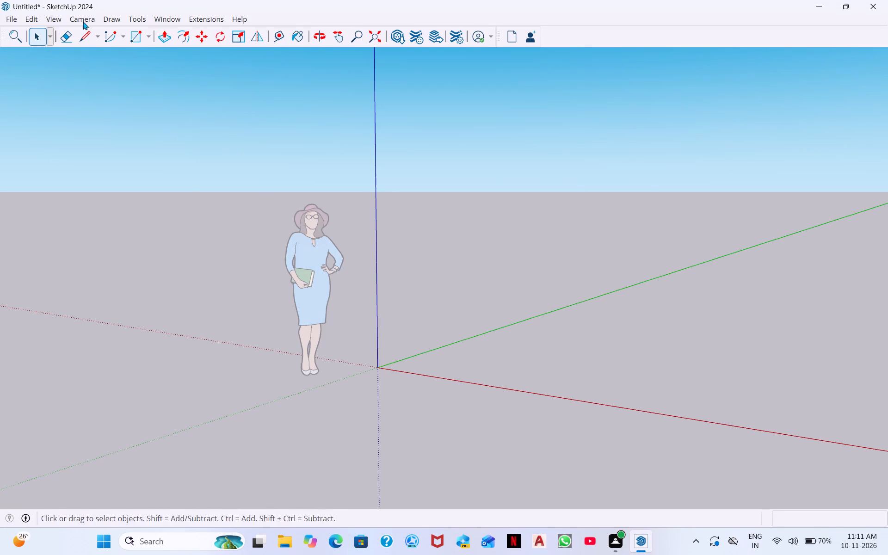
Draw a 28' line from the origin along the green axis.
click(92, 34)
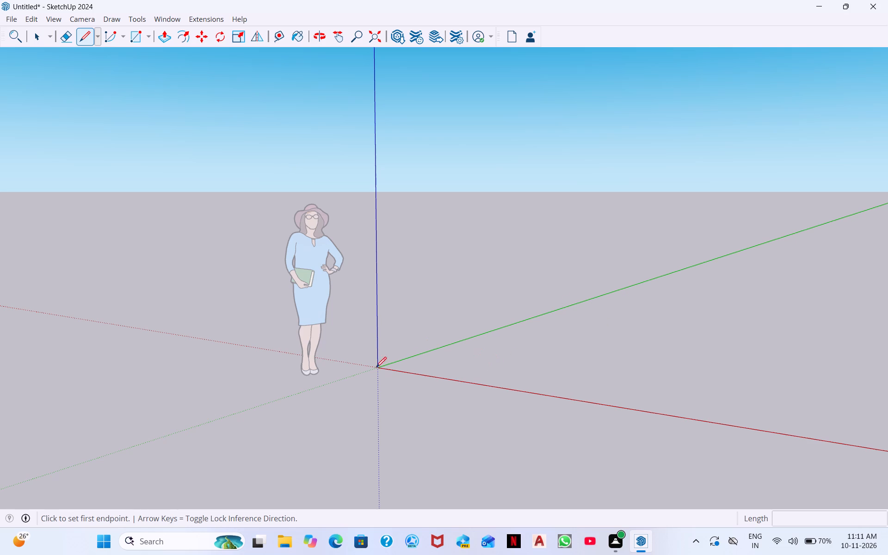
click(381, 368)
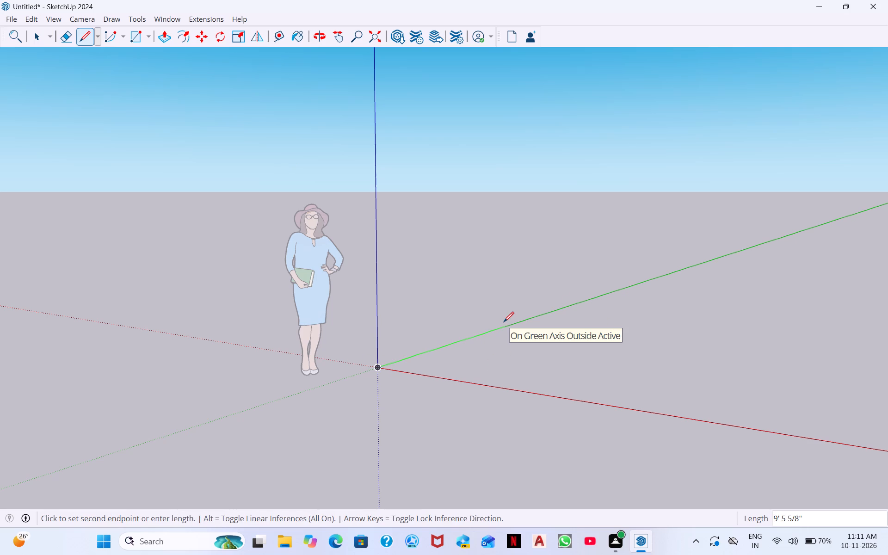
key(2)
text(8')
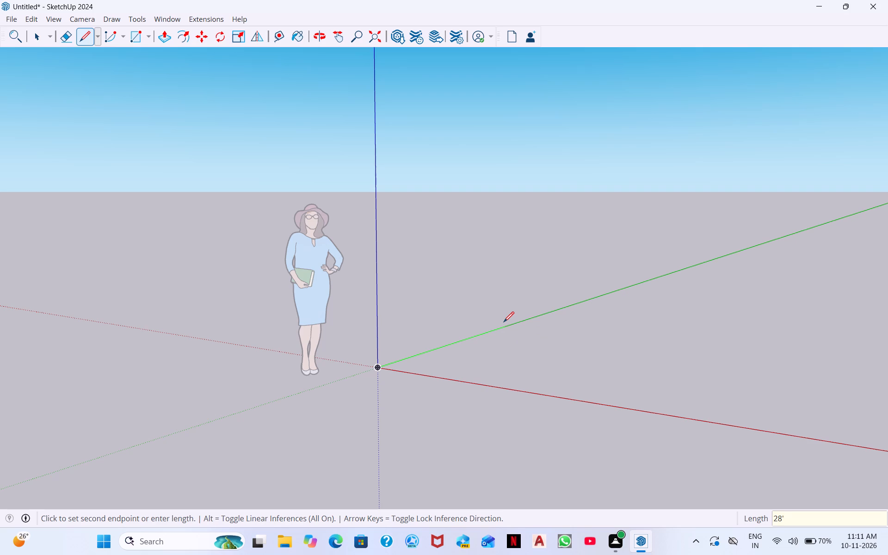
key(8)
key(apostrophe)
key(Return)
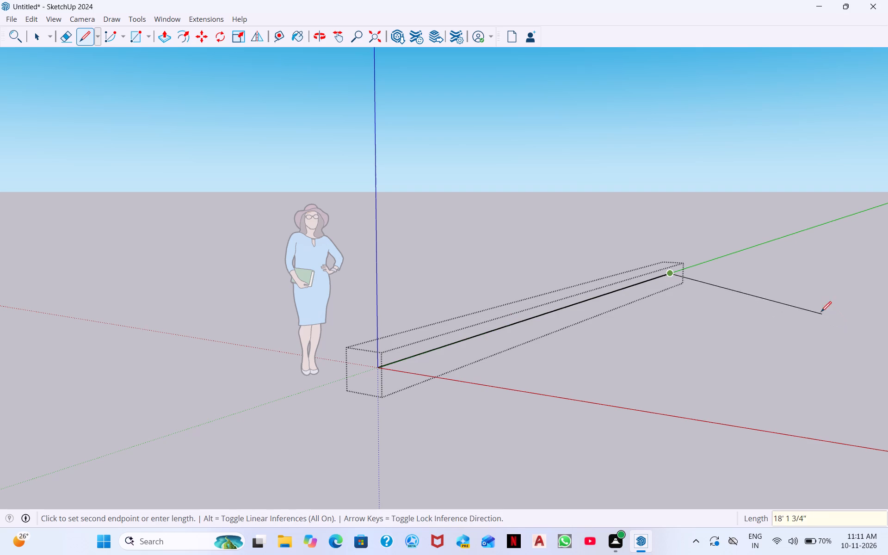
Draw a 23'3" line parallel to the red axis from the far end of the 28' line.
middle_drag(827, 298, 809, 309)
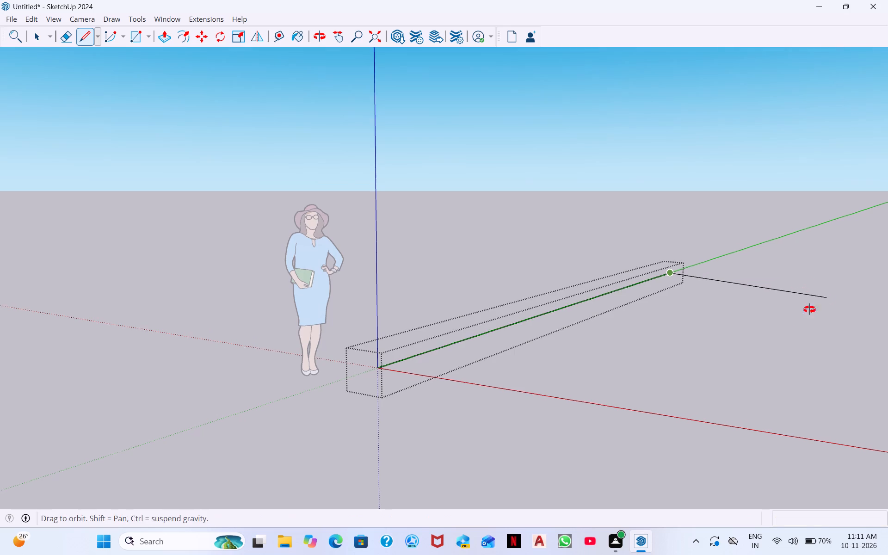
middle_drag(809, 309, 783, 340)
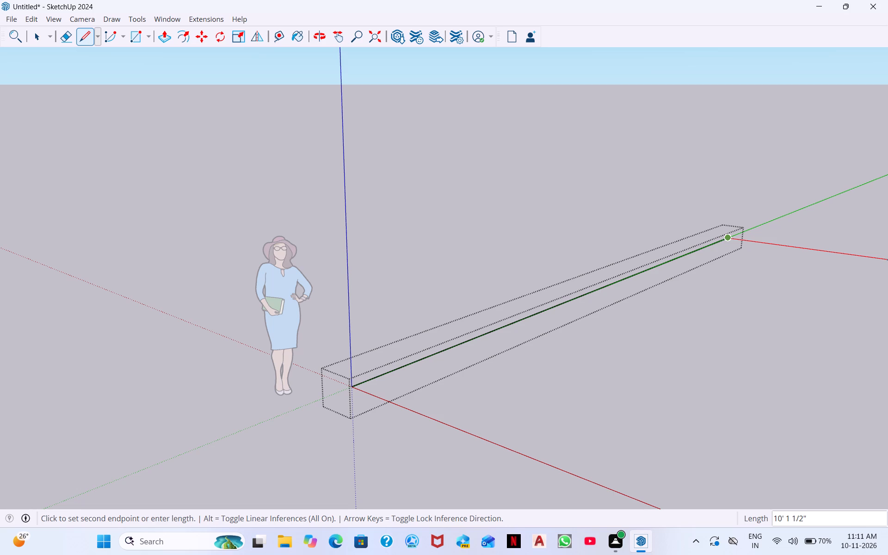
text(23)
key(apostrophe)
key(3)
key(shift+quotedbl)
key(Return)
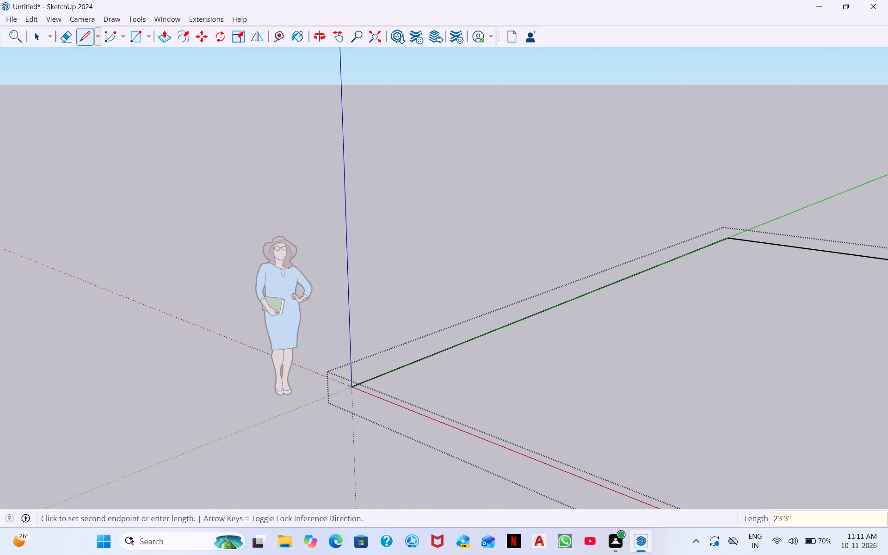
Draw a 13'2" line back parallel to the green axis from the end of the 23'3" line.
scroll(840, 417, down, 7)
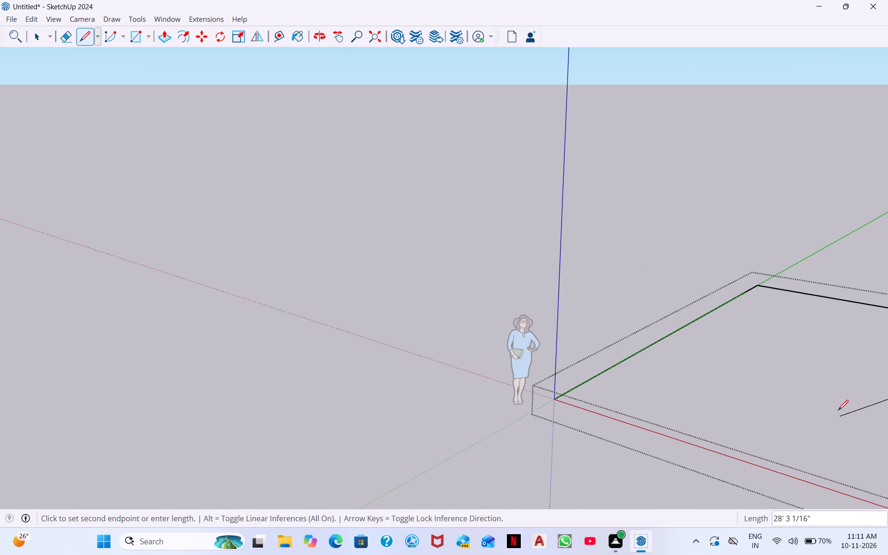
click(378, 31)
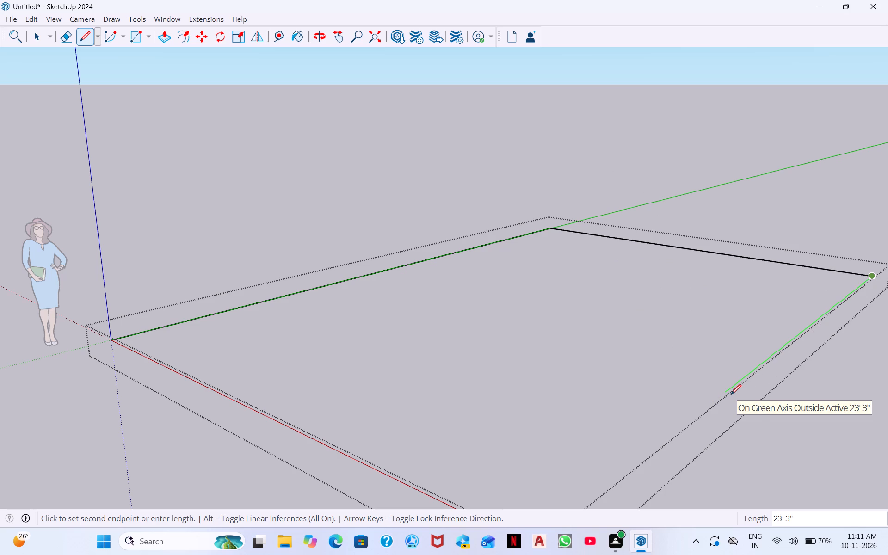
text(13')
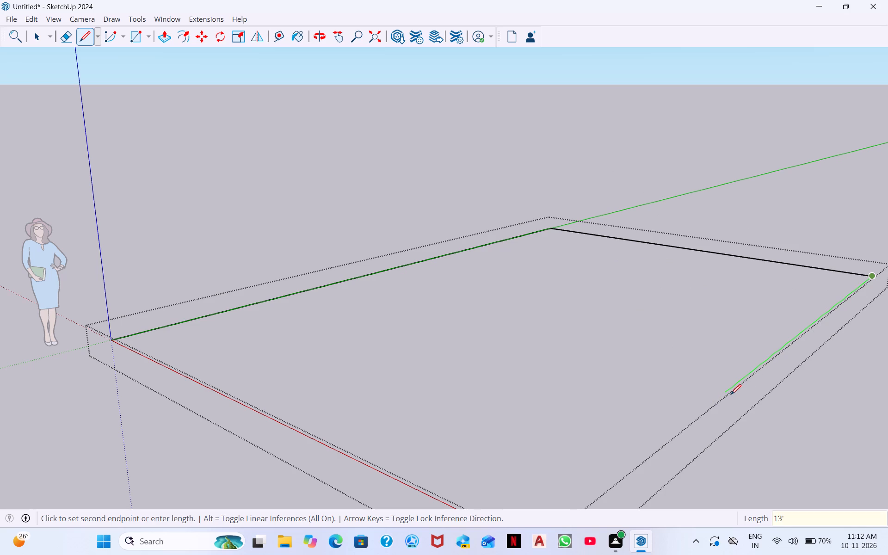
key(2)
key(shift+quotedbl)
key(Return)
Close the rectangle with a 23'3" line parallel to the red axis, ending on the 28' edge.
scroll(743, 385, down, 1)
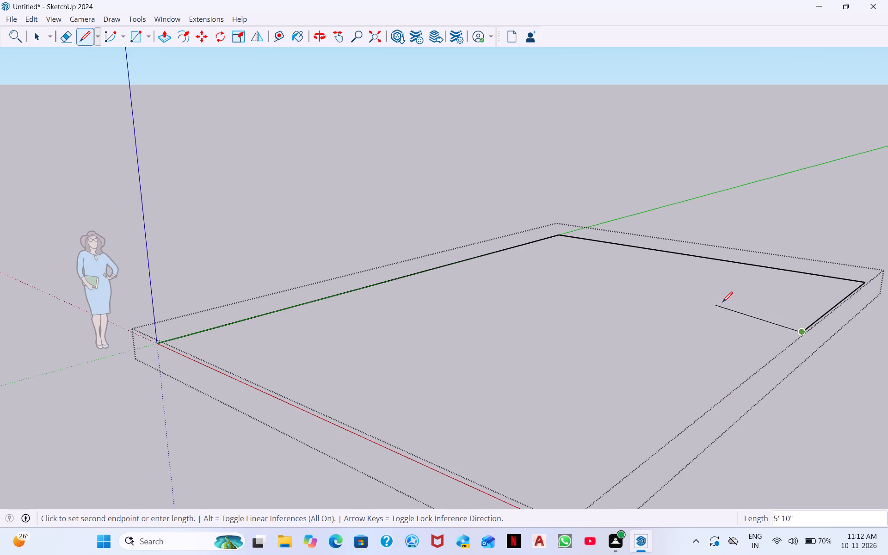
middle_drag(656, 362, 623, 484)
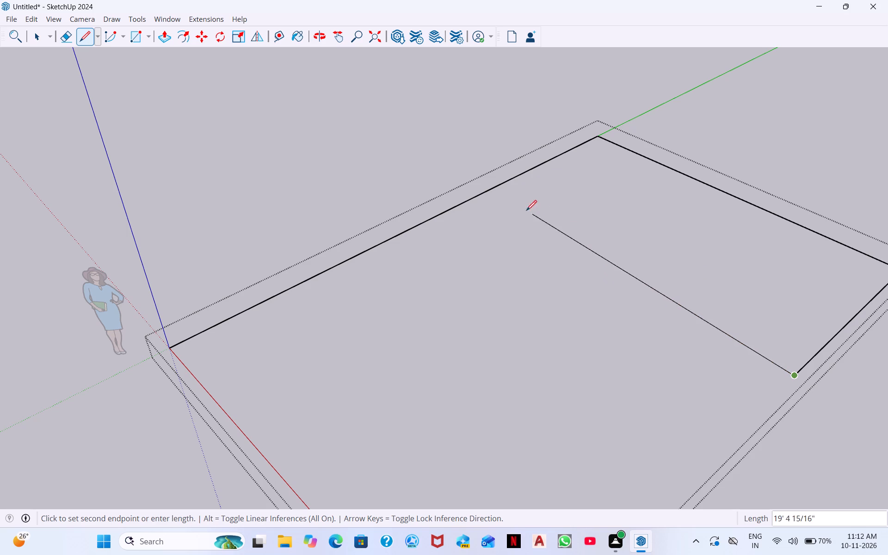
double_click(478, 198)
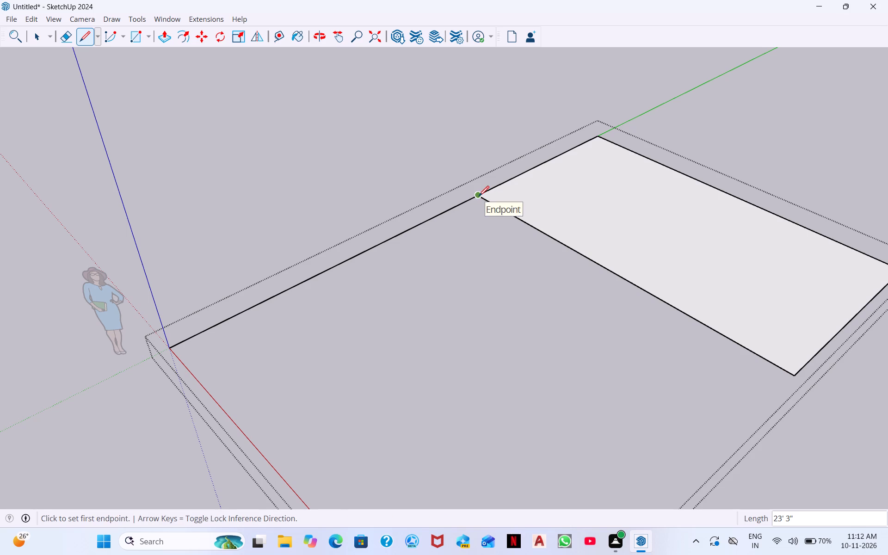
Draw a 9" wide strip along the outside of the rectangle's long edge nearest the origin, closing it at both ends.
click(479, 196)
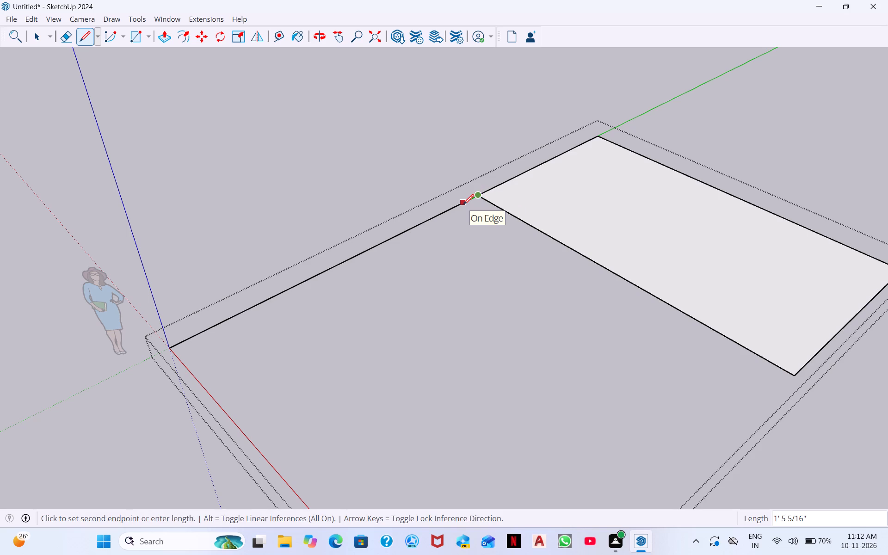
text(9")
key(Return)
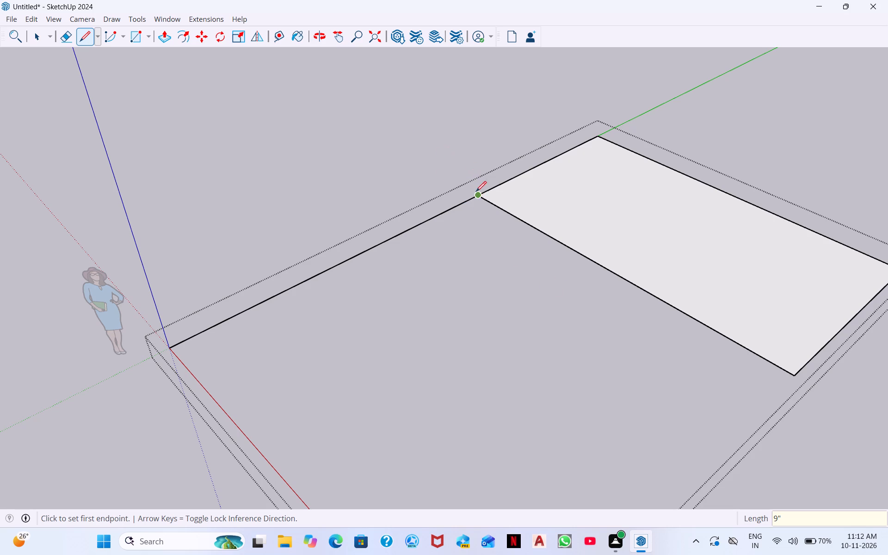
click(477, 197)
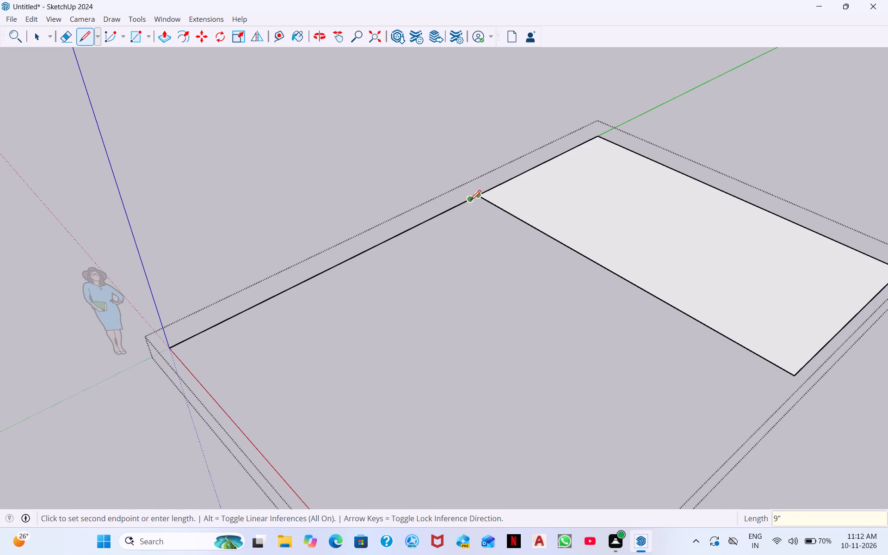
click(469, 200)
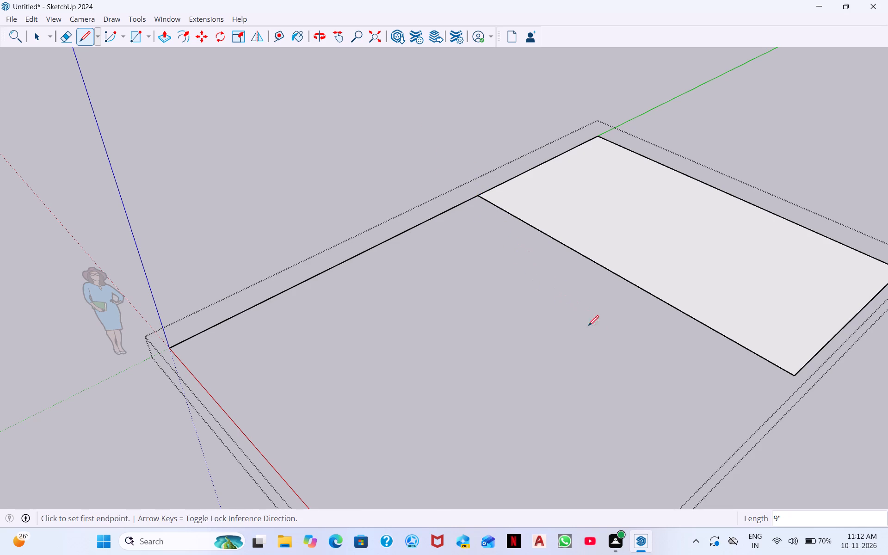
click(469, 199)
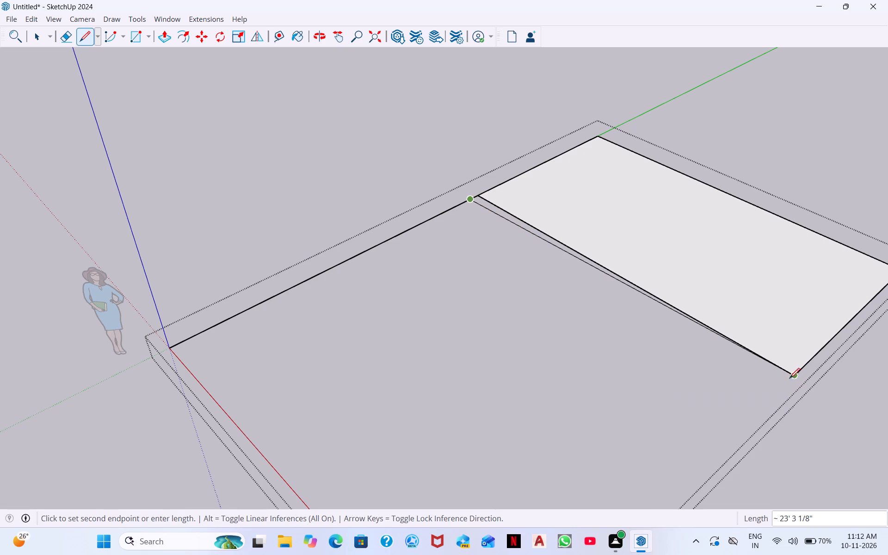
click(783, 387)
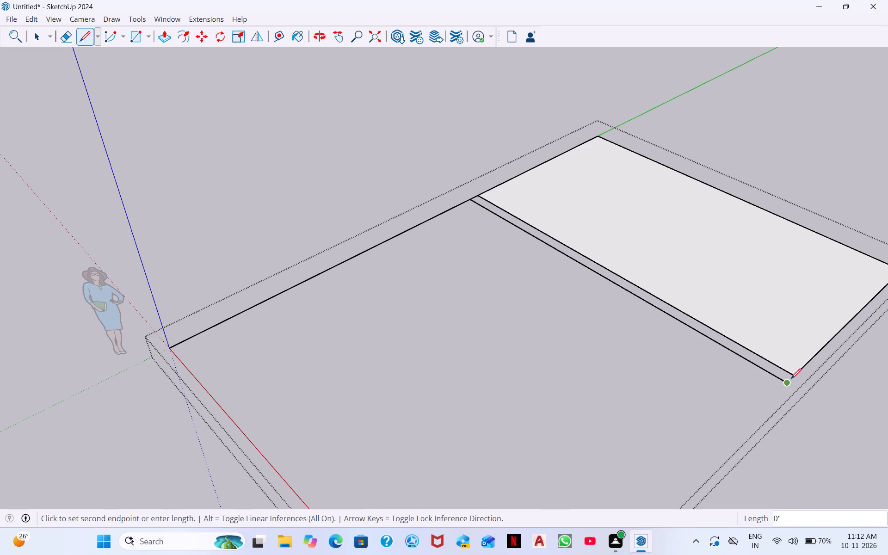
click(795, 375)
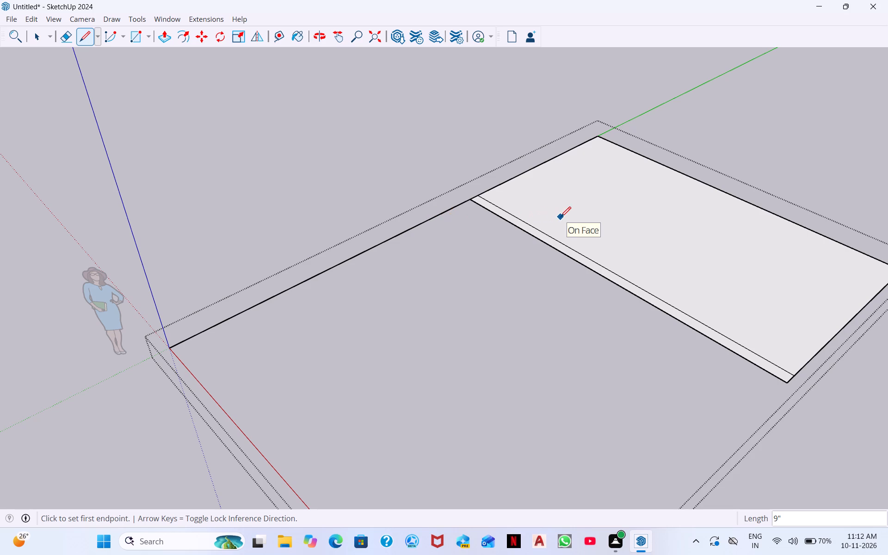
Draw a 12'9" line from the origin along the red axis.
scroll(460, 299, down, 3)
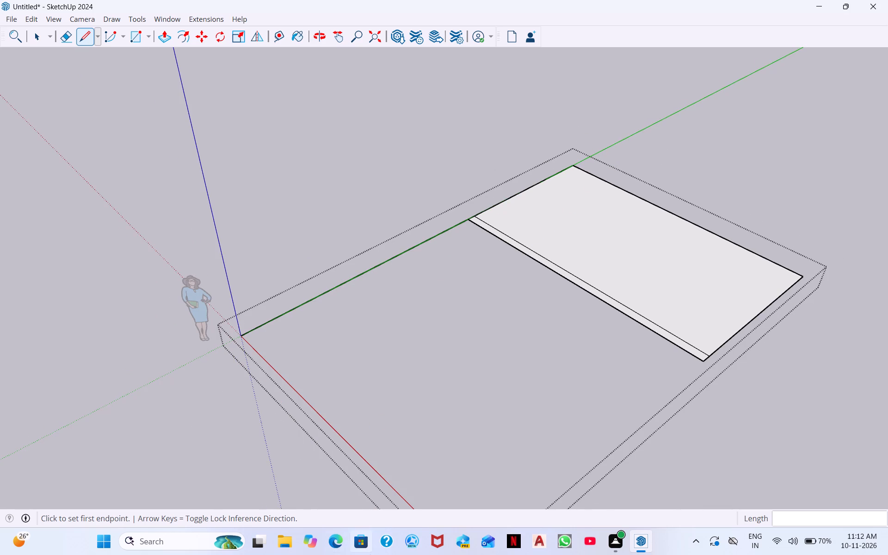
click(245, 333)
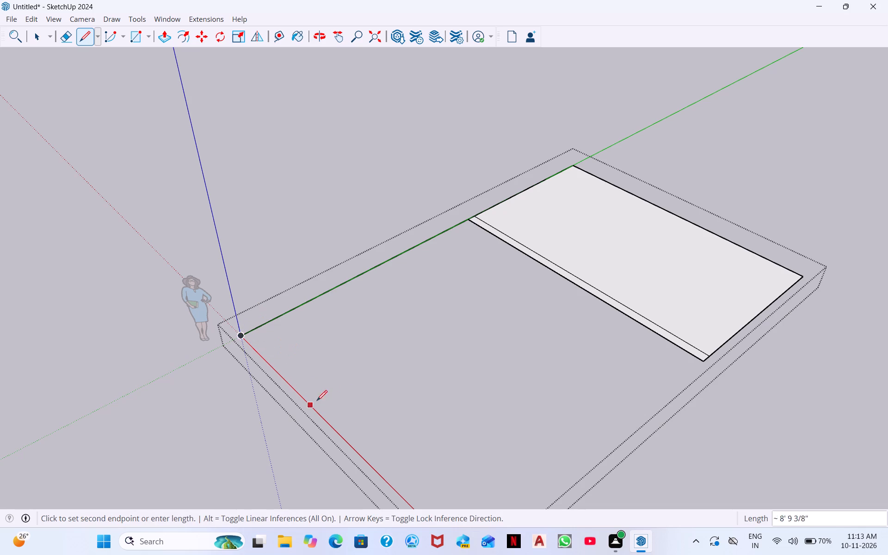
text(12')
text(9")
key(Return)
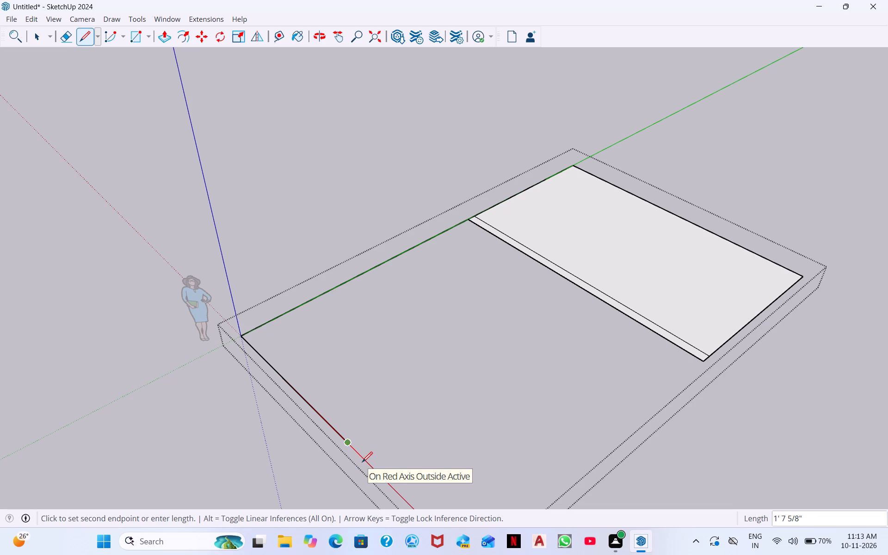
Extend the line along the red axis by 9", then add one more short segment and end the line.
text(9")
key(Return)
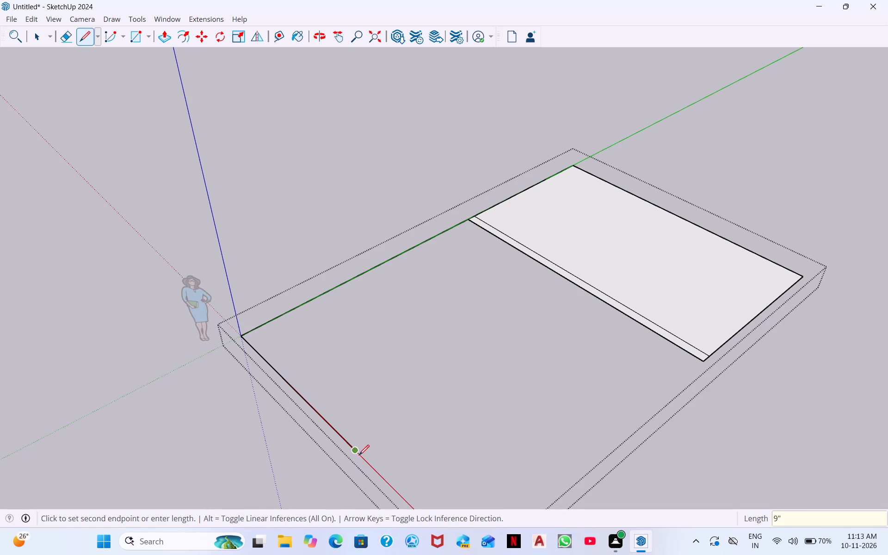
click(366, 462)
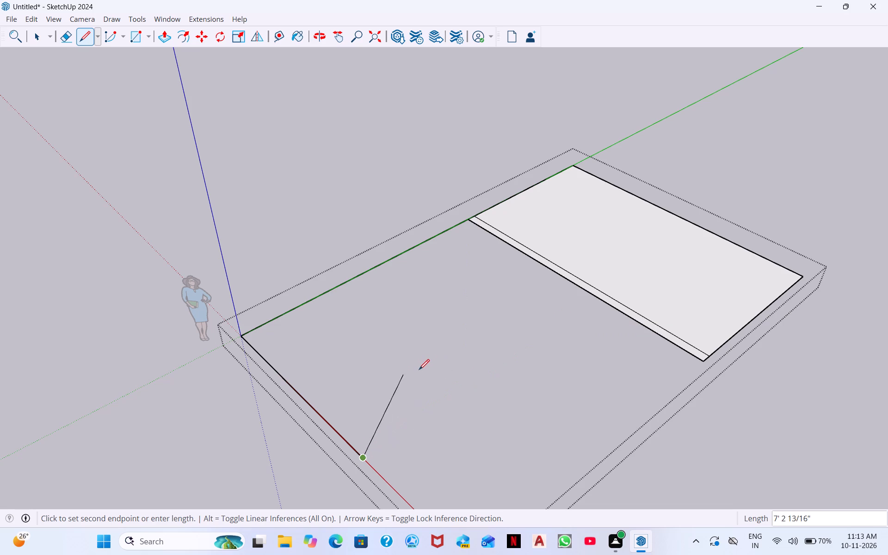
key(space)
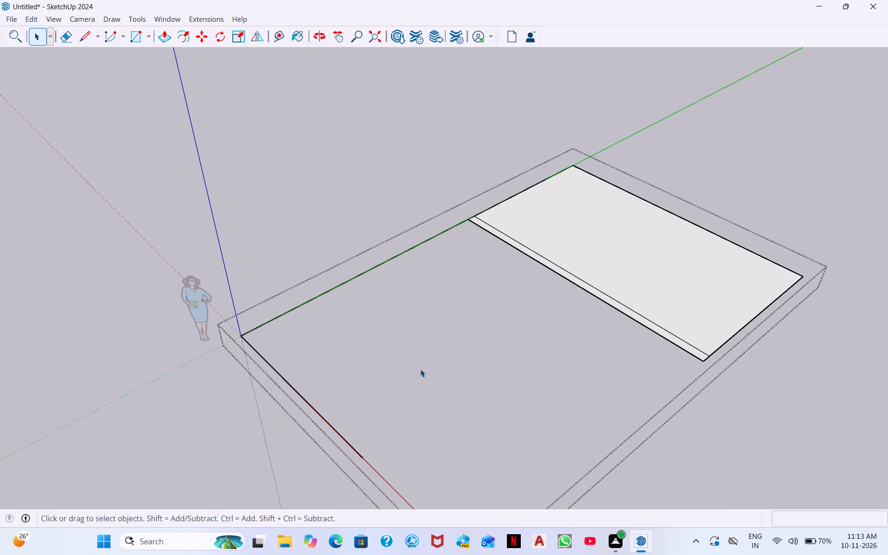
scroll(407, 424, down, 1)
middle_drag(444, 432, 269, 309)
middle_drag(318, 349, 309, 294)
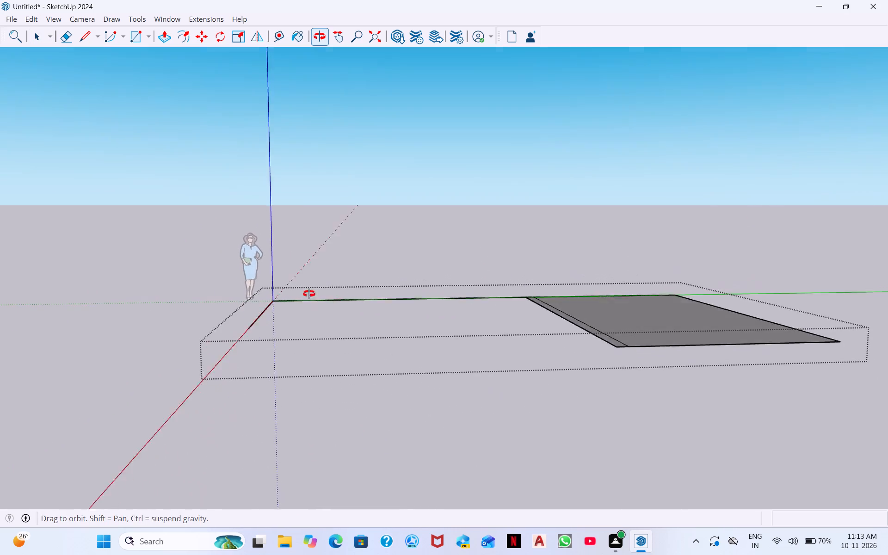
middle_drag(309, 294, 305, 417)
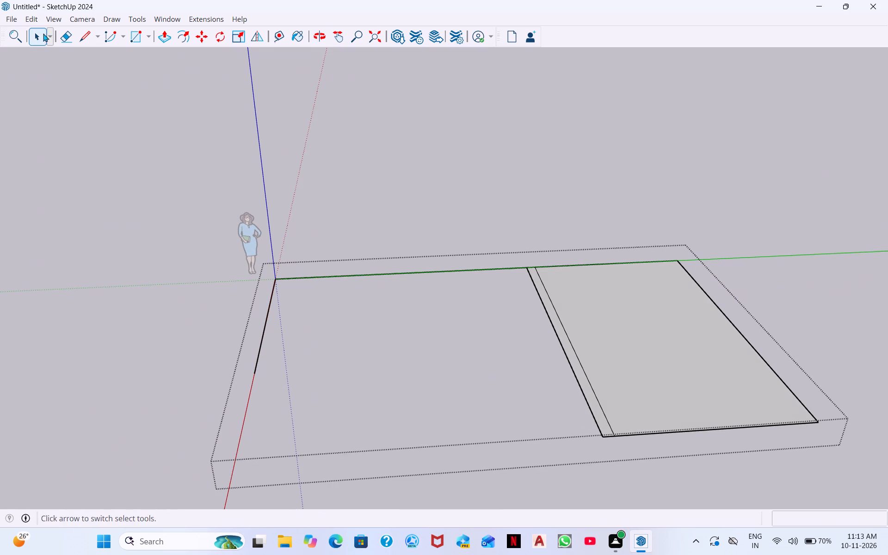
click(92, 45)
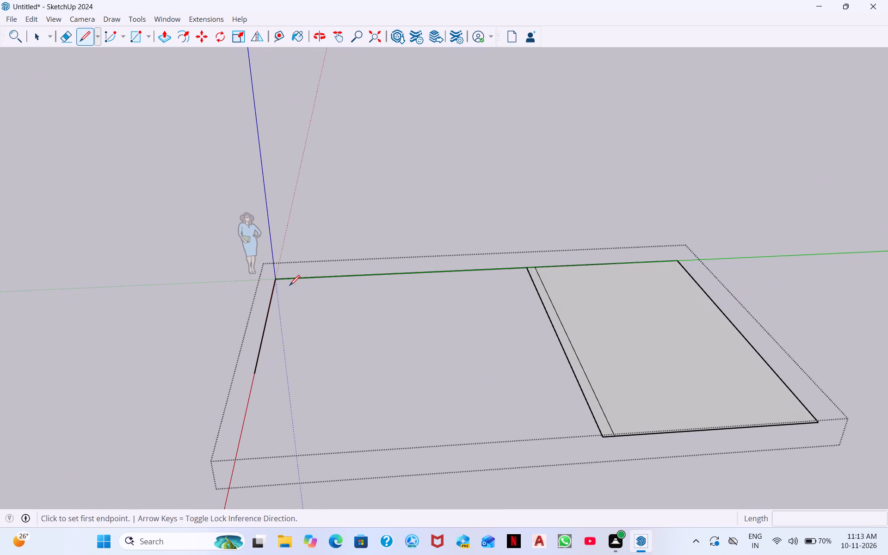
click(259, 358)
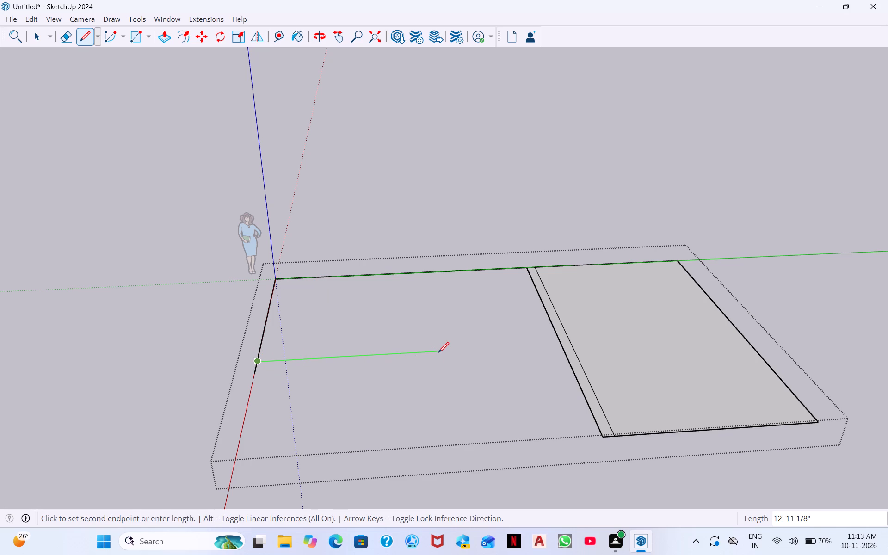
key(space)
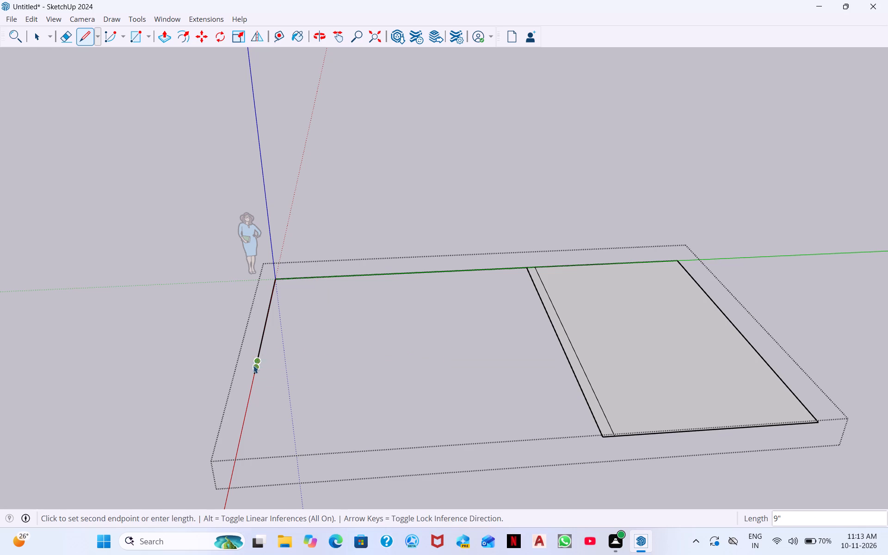
Draw a 9" wide, 13'6" long wall strip from the origin along the red axis line, closing its far end.
click(90, 39)
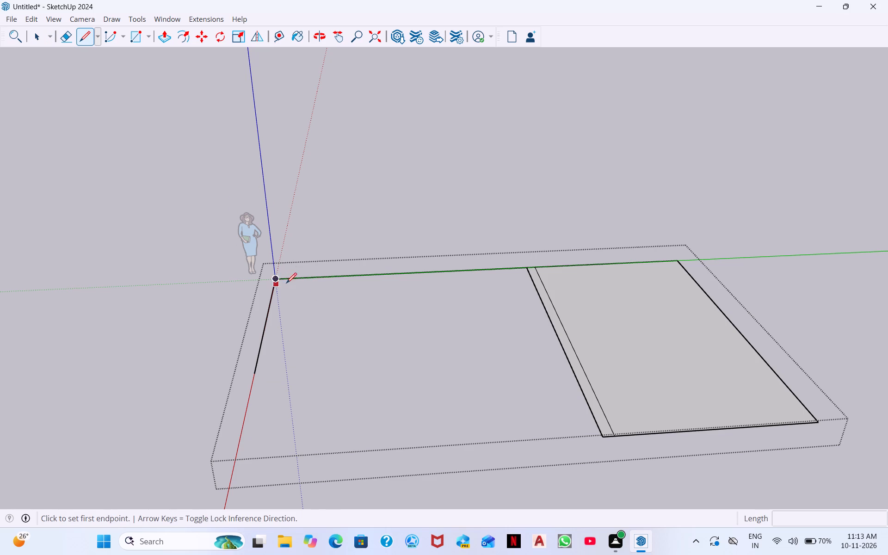
click(275, 276)
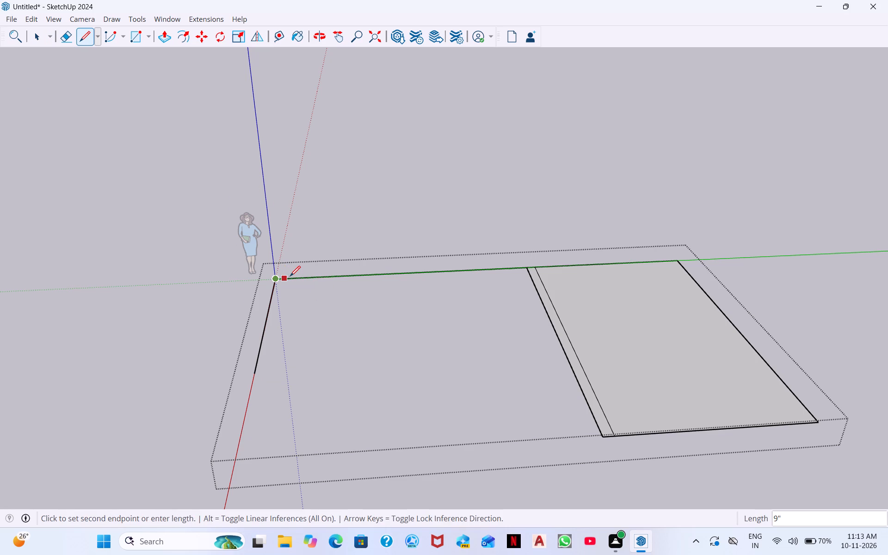
text(9")
key(Return)
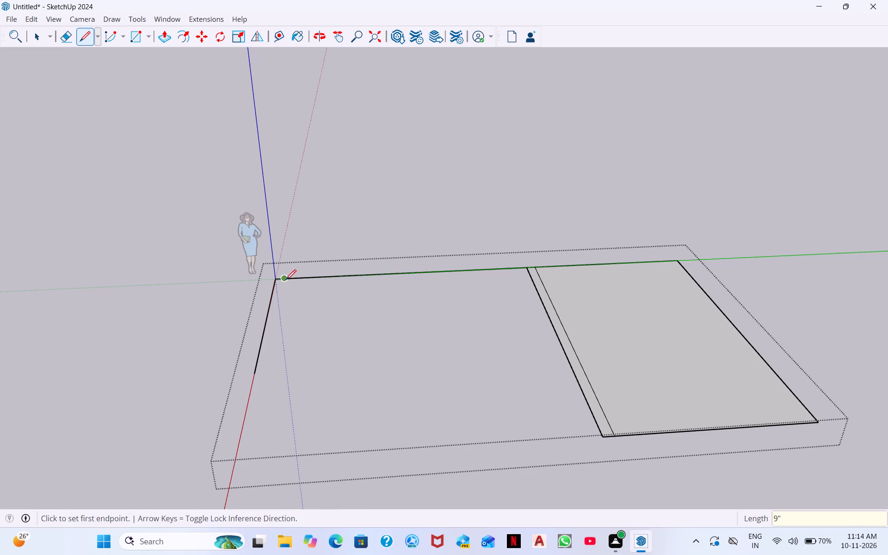
click(285, 278)
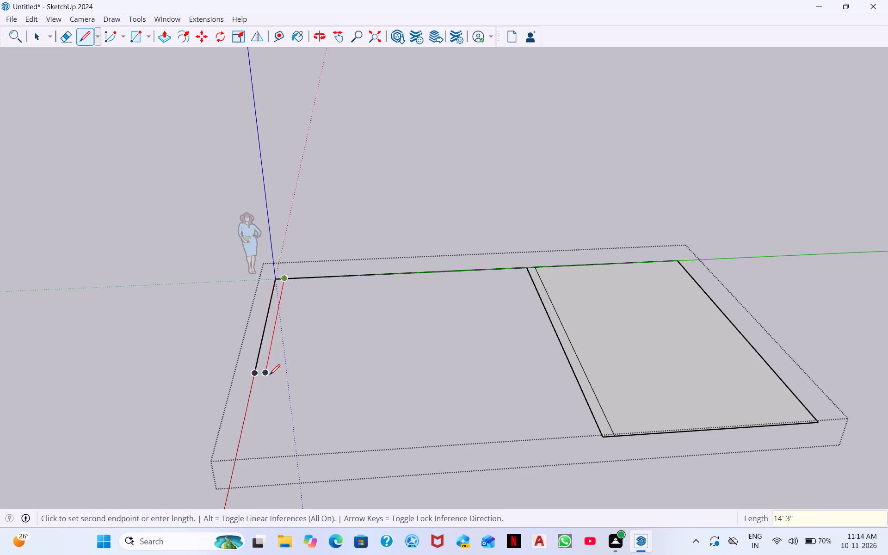
double_click(268, 368)
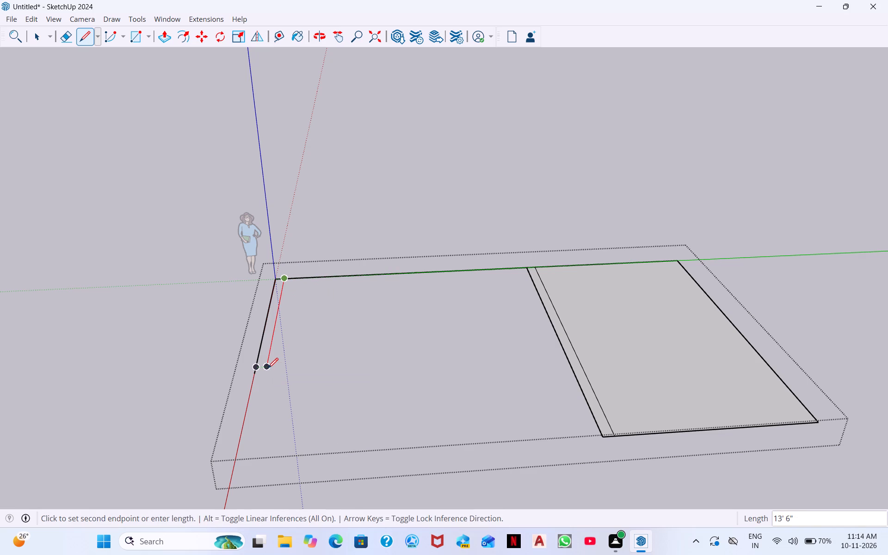
click(258, 364)
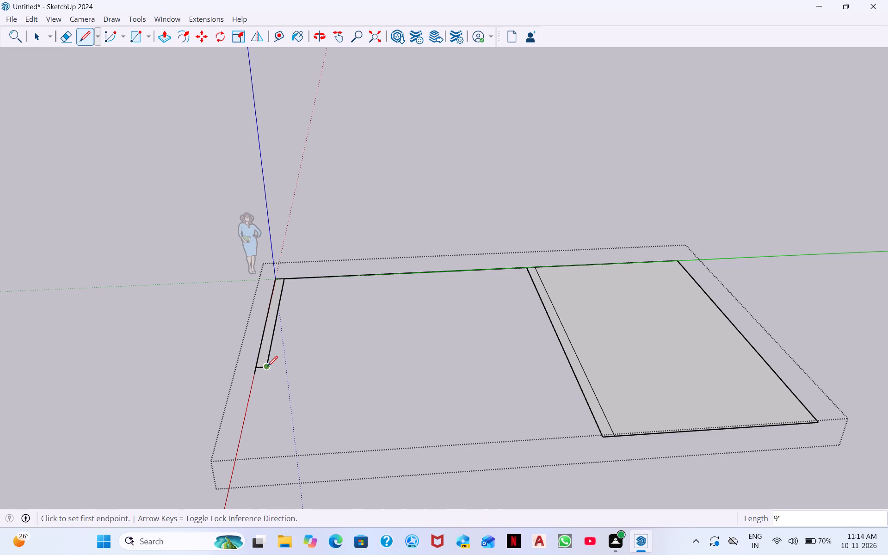
Draw a 14' long, 9" wide wall strip parallel to the green axis from the far inner corner of the red-axis strip.
click(267, 366)
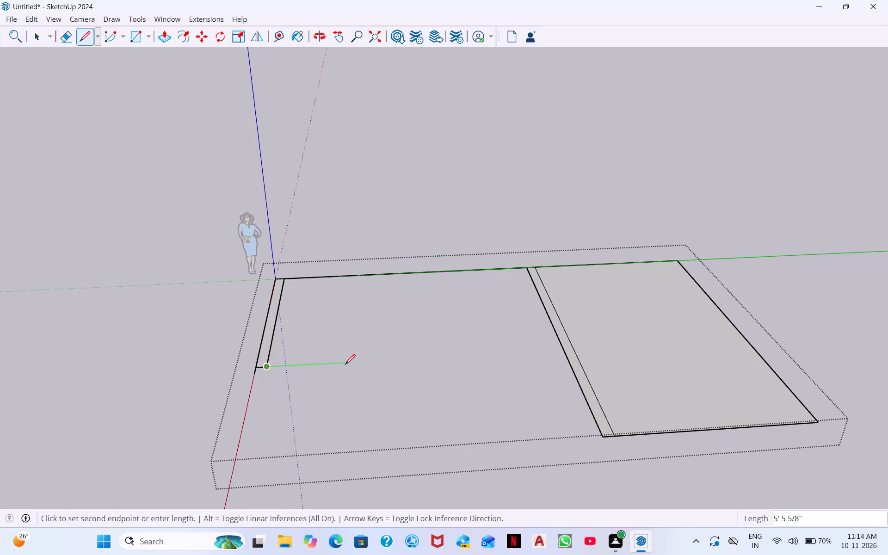
key(1)
text(4')
key(Return)
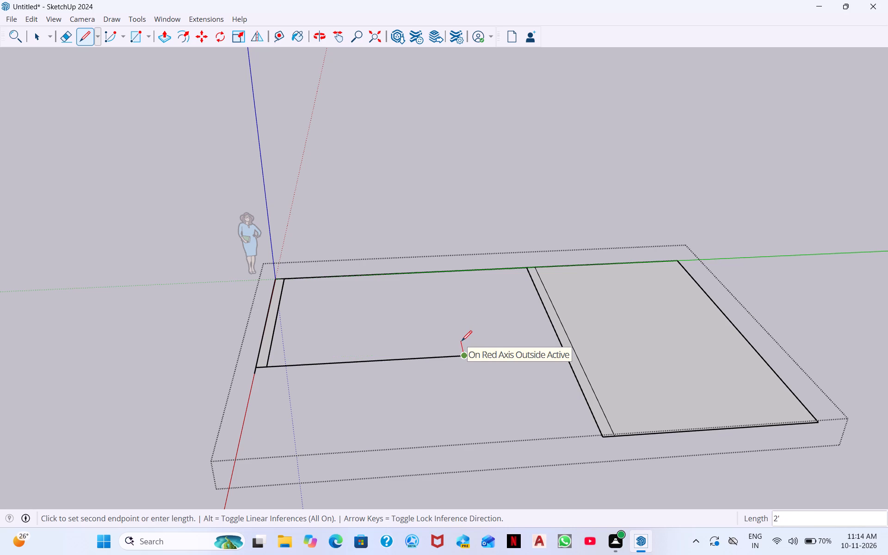
text(9")
key(Return)
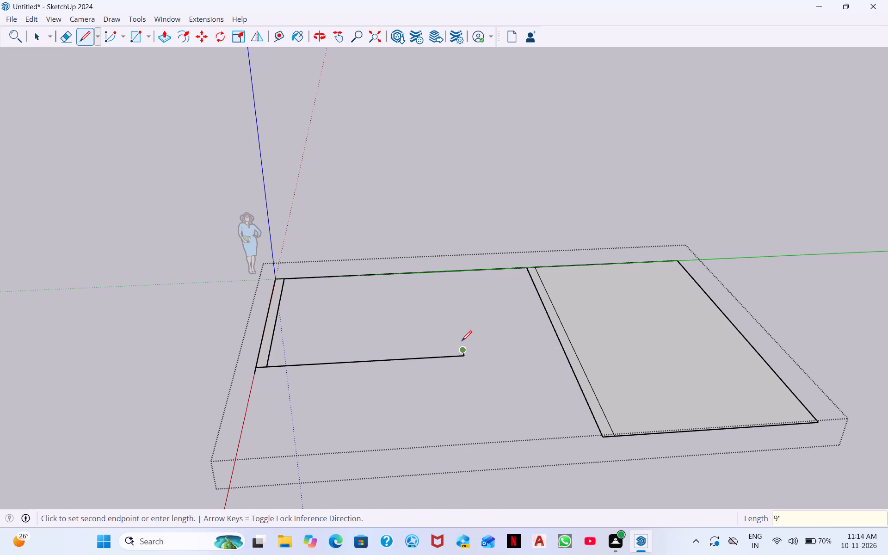
click(269, 359)
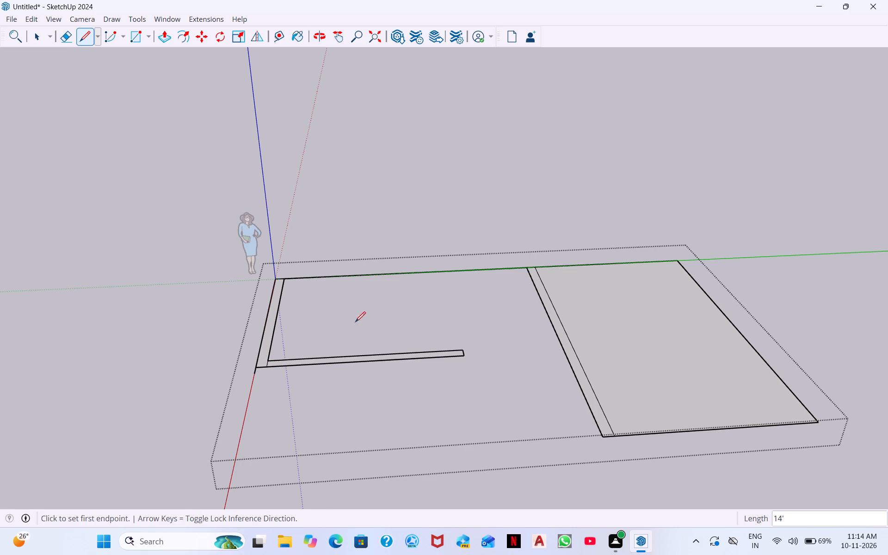
Draw a 36' line parallel to the green axis, starting 9" from the origin along red, to form a 9" wall strip.
middle_drag(284, 392, 272, 483)
middle_drag(282, 401, 283, 464)
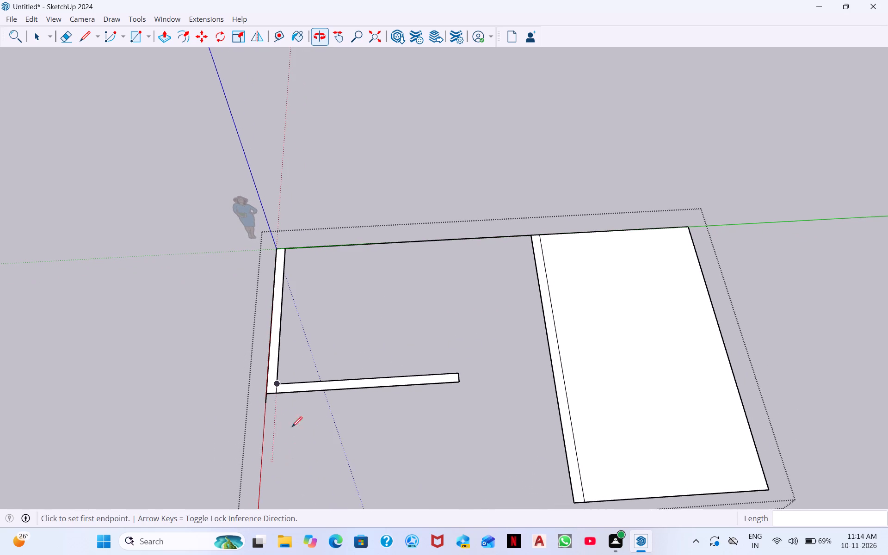
click(277, 250)
text(9")
key(Return)
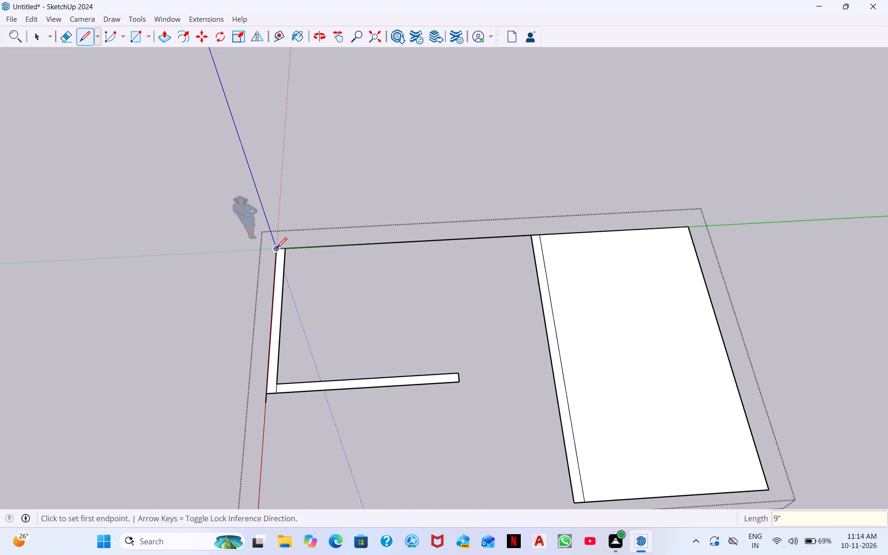
click(276, 259)
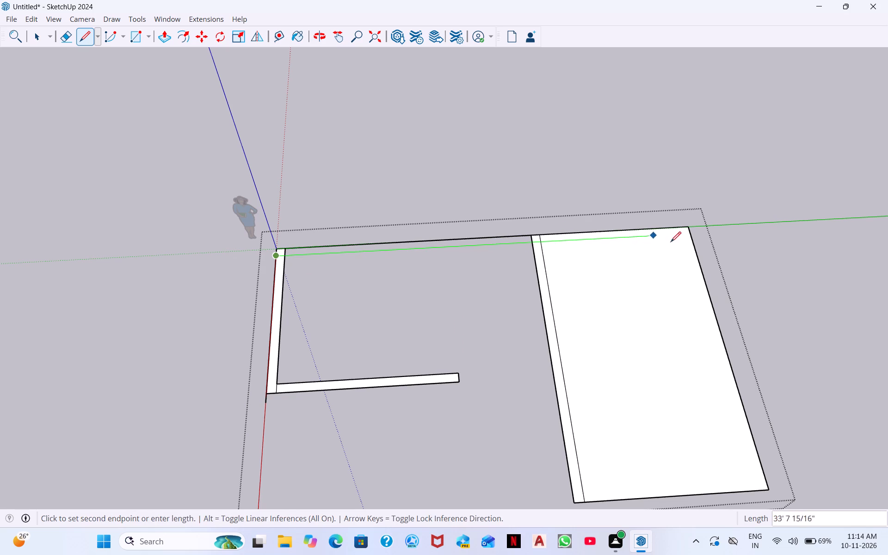
click(690, 233)
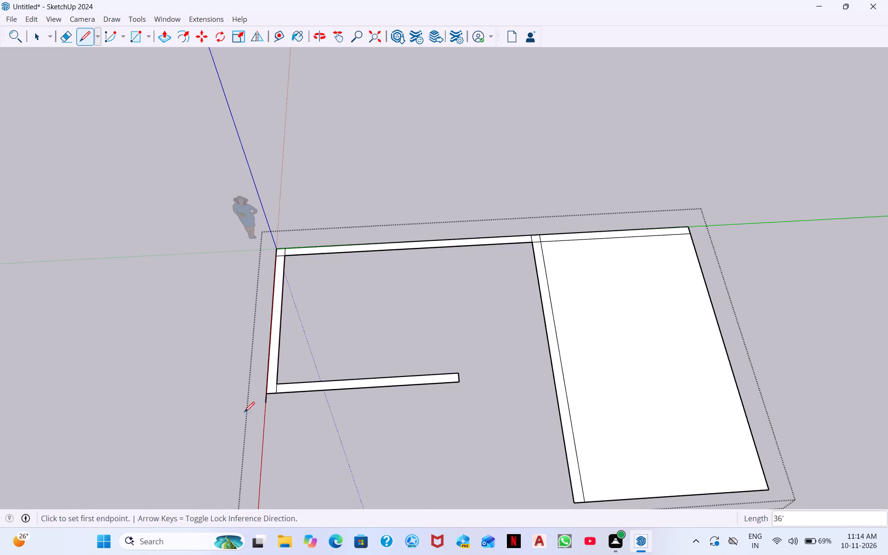
Erase the two long edges of the 9" strip that divides the large rectangle from the open area.
middle_drag(370, 290, 371, 259)
scroll(408, 278, down, 2)
middle_drag(527, 363, 517, 374)
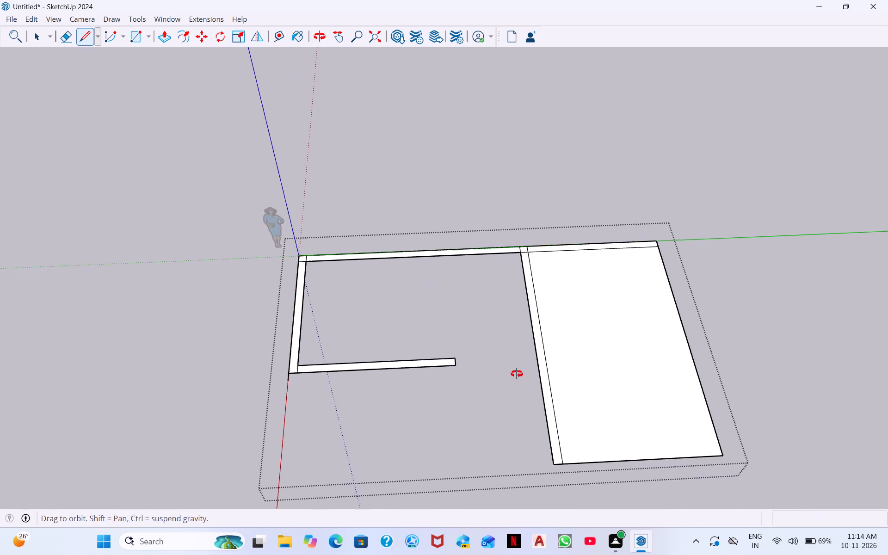
middle_drag(517, 374, 519, 413)
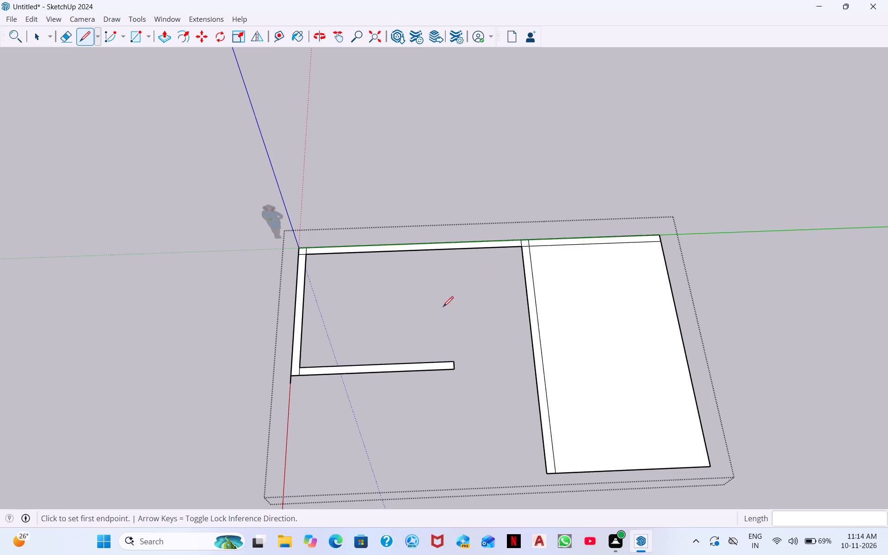
middle_drag(539, 344, 595, 328)
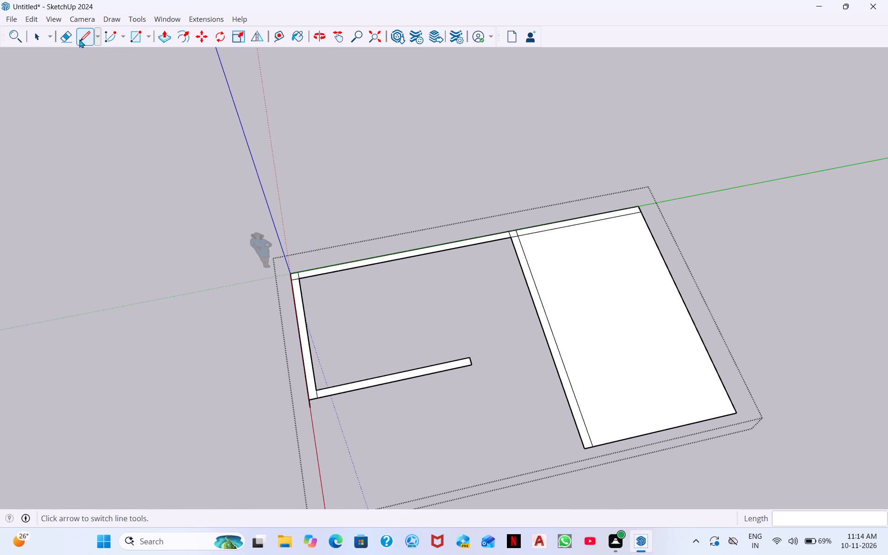
click(67, 39)
click(553, 327)
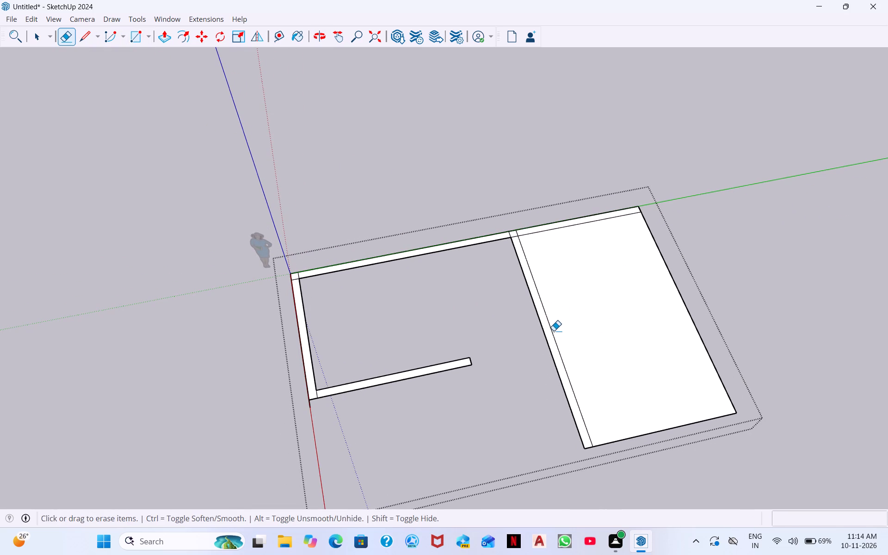
click(554, 331)
click(549, 342)
Draw a 9" inward line at the free end of the edge farthest from the green axis, then close the wall strip with a 13'11" line.
scroll(538, 299, down, 1)
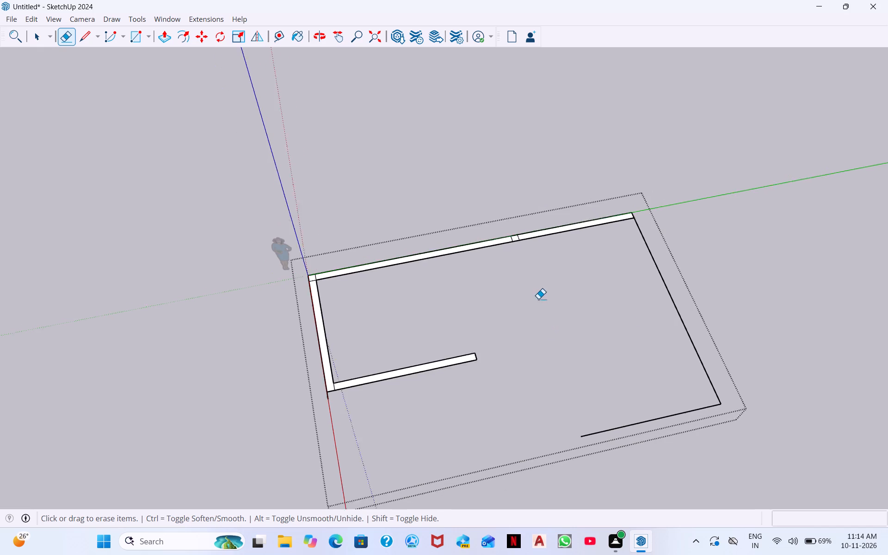
scroll(538, 299, down, 1)
middle_drag(611, 341, 525, 393)
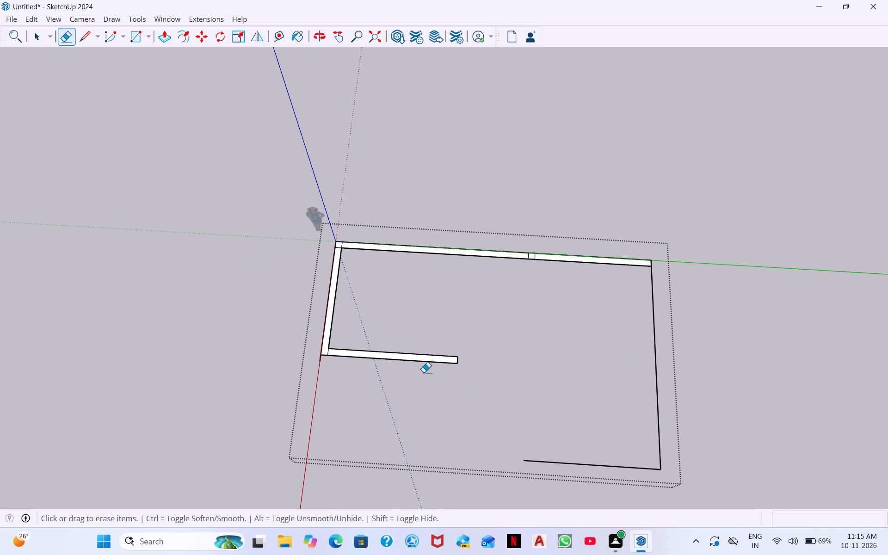
click(87, 39)
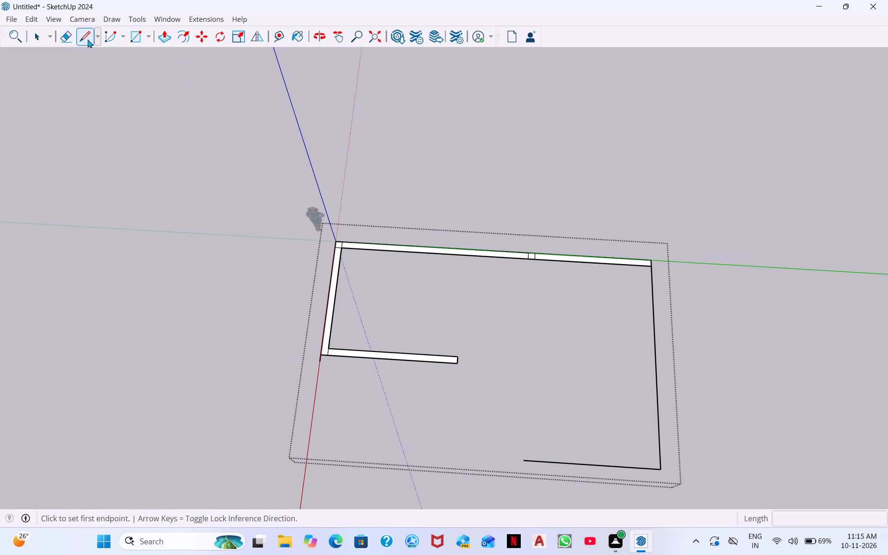
double_click(524, 461)
text(9")
key(Return)
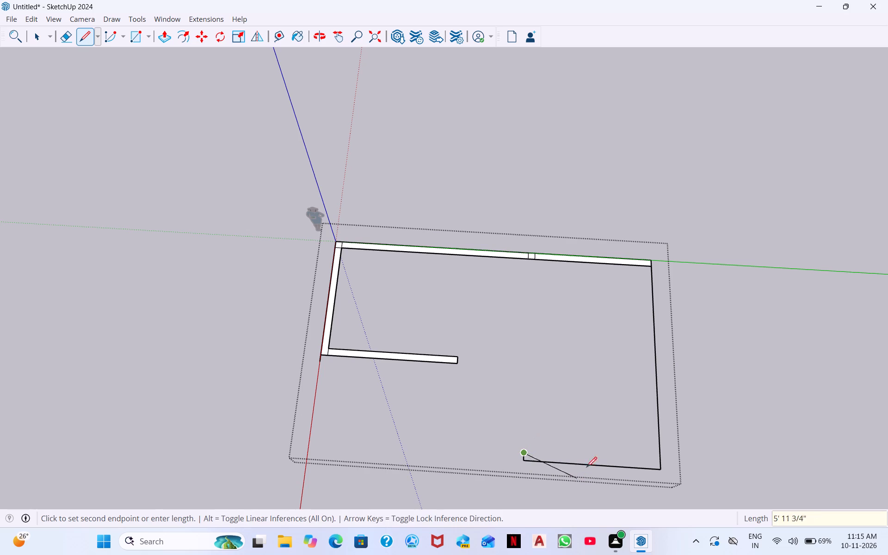
click(660, 460)
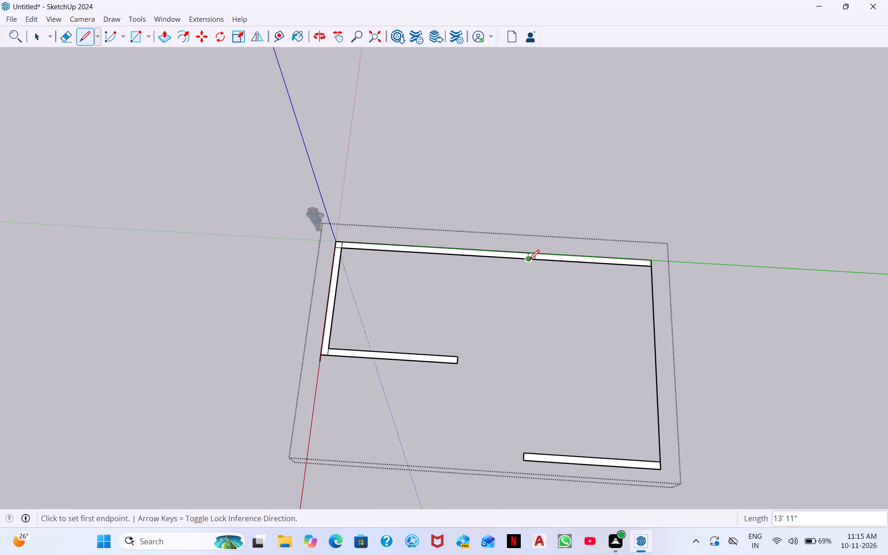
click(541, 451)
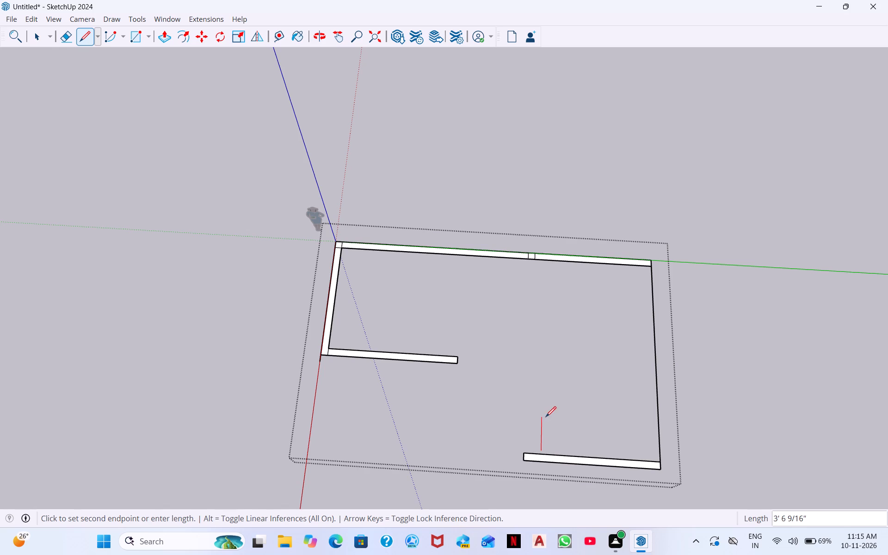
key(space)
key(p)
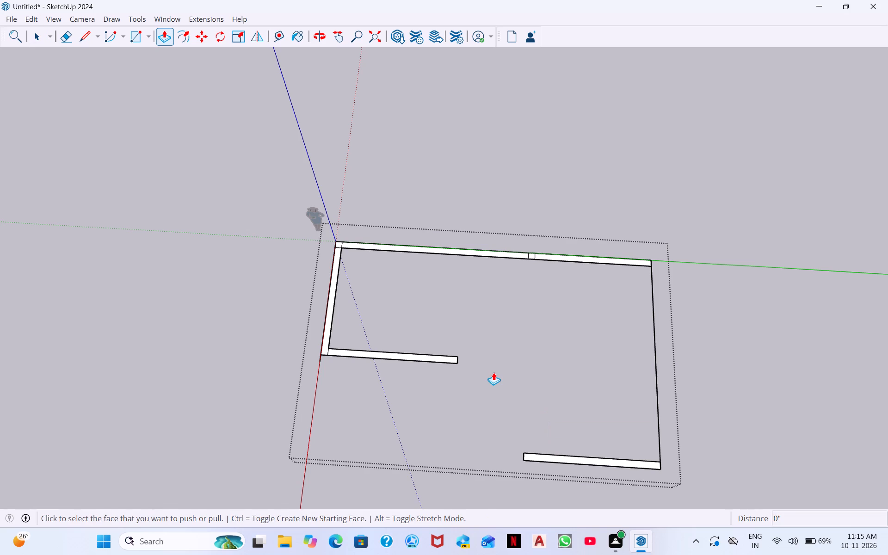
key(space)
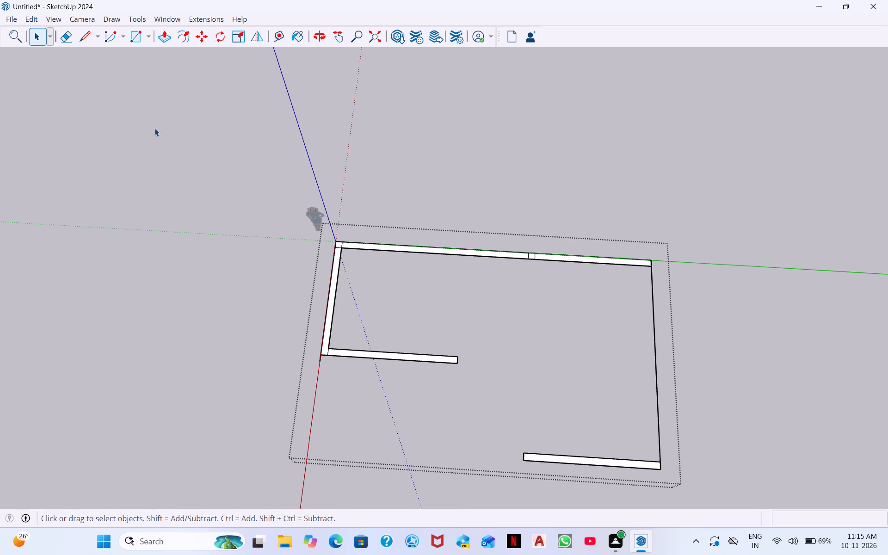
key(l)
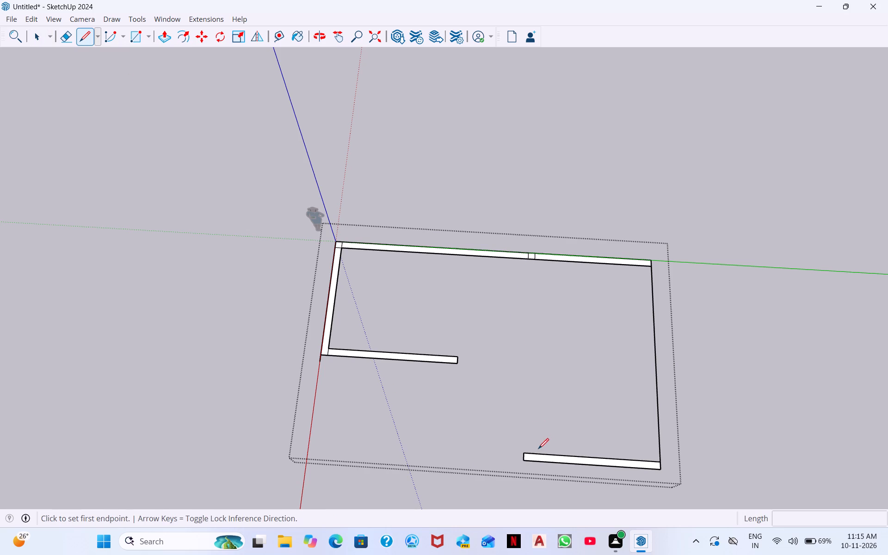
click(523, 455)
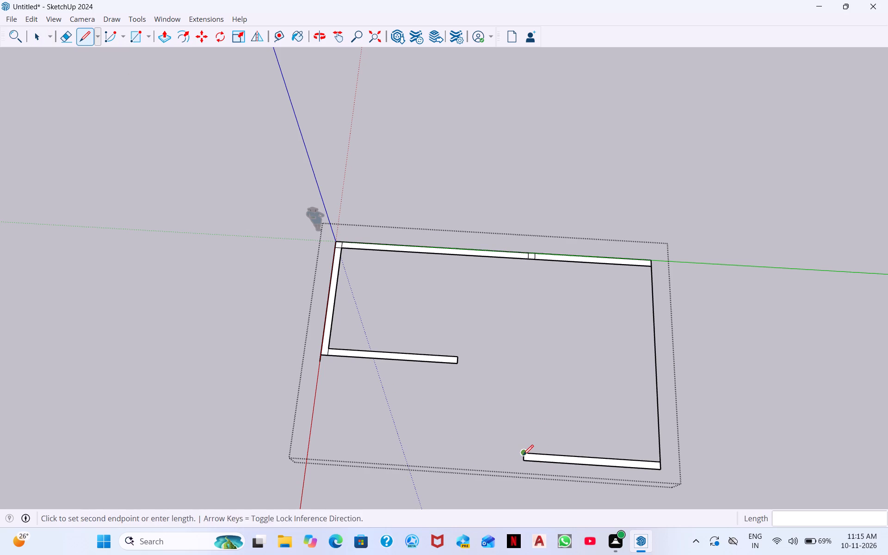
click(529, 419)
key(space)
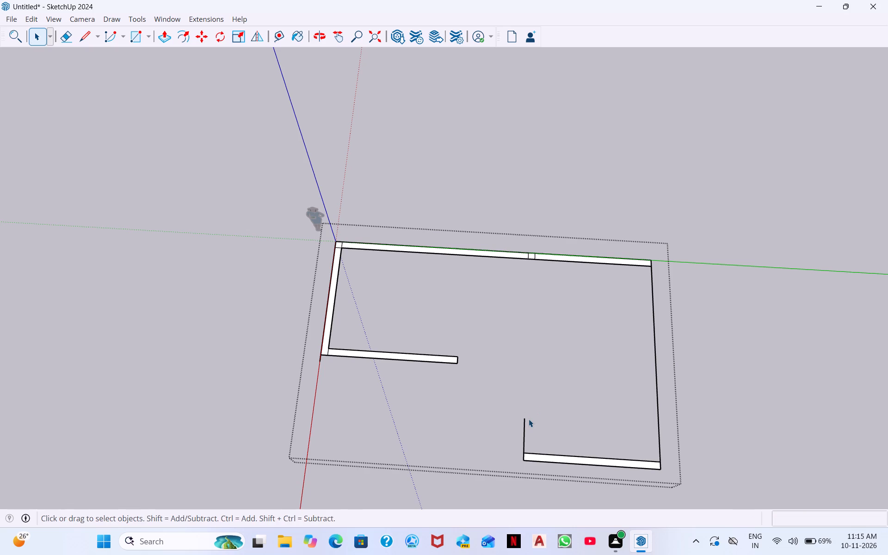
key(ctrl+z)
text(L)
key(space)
Draw a 4' line along red from the detached strip's free inner corner towards the green axis, then an inward line of about 10" parallel to green.
key(l)
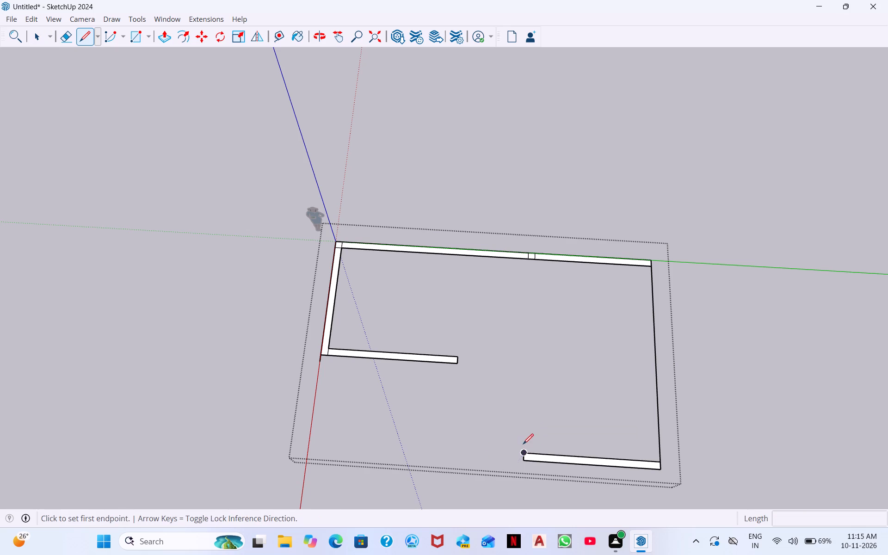
drag(526, 452, 524, 447)
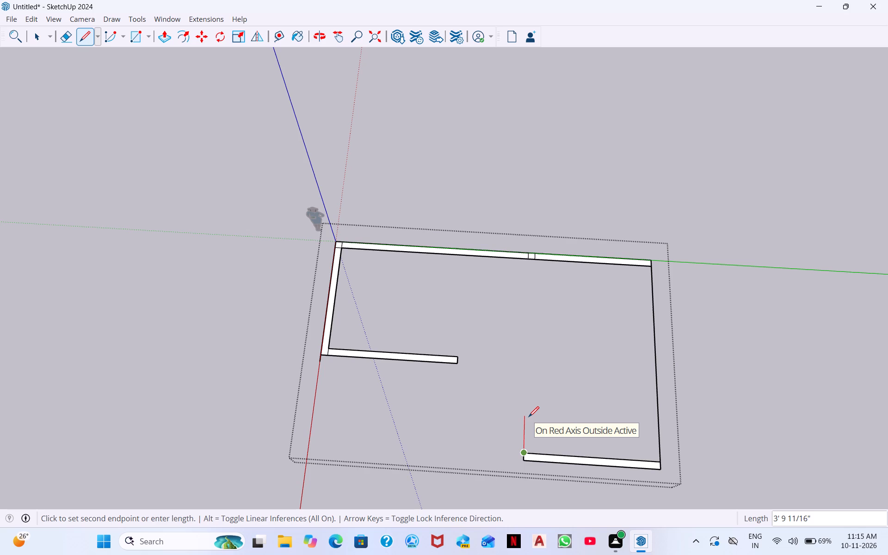
text(4')
key(Return)
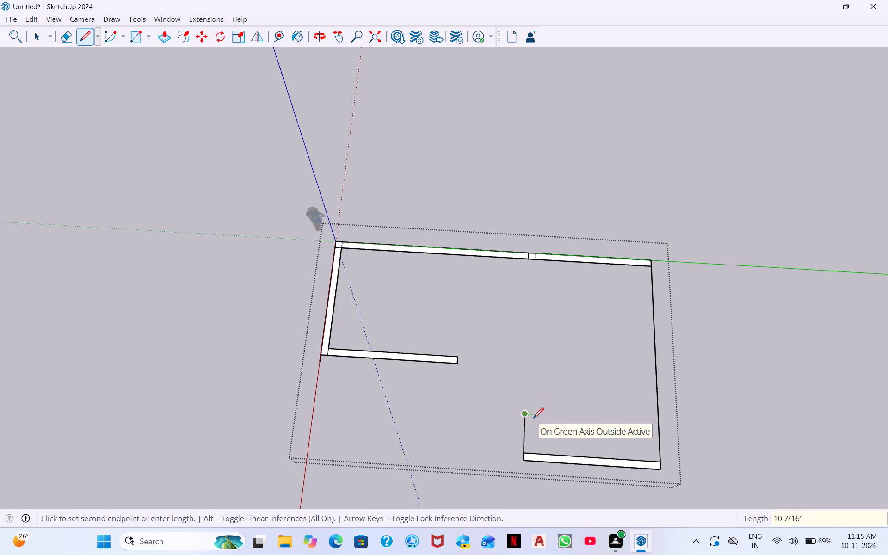
click(533, 418)
key(space)
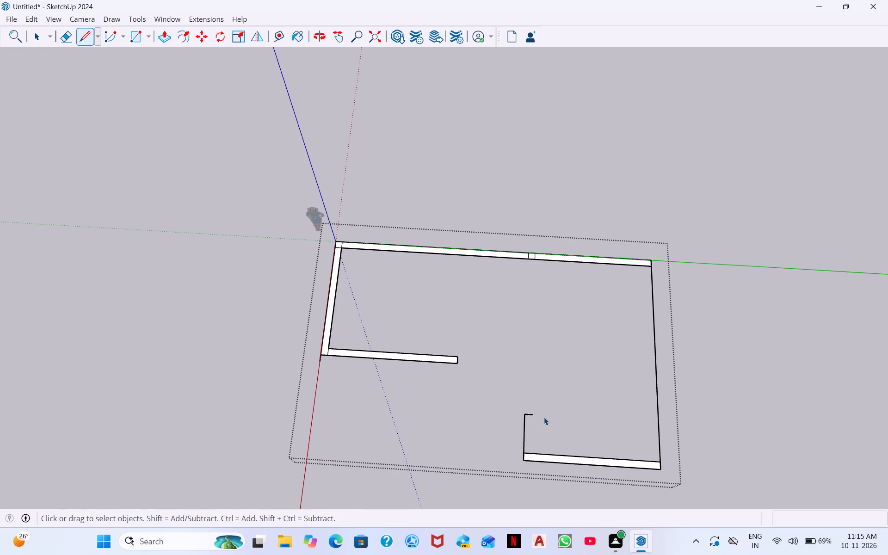
Draw the partition's first long edge from the green-axis wall's dividing mark nearer the origin to the far end of the 4' line.
key(l)
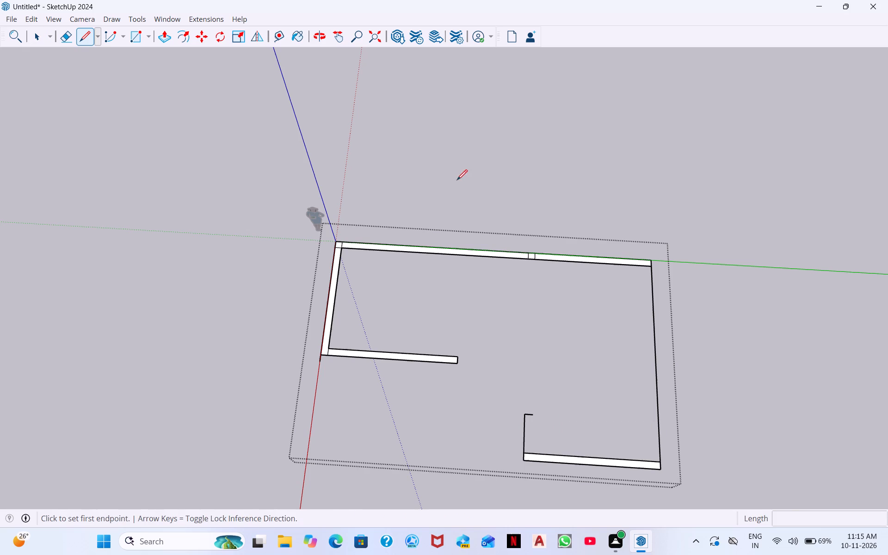
click(529, 259)
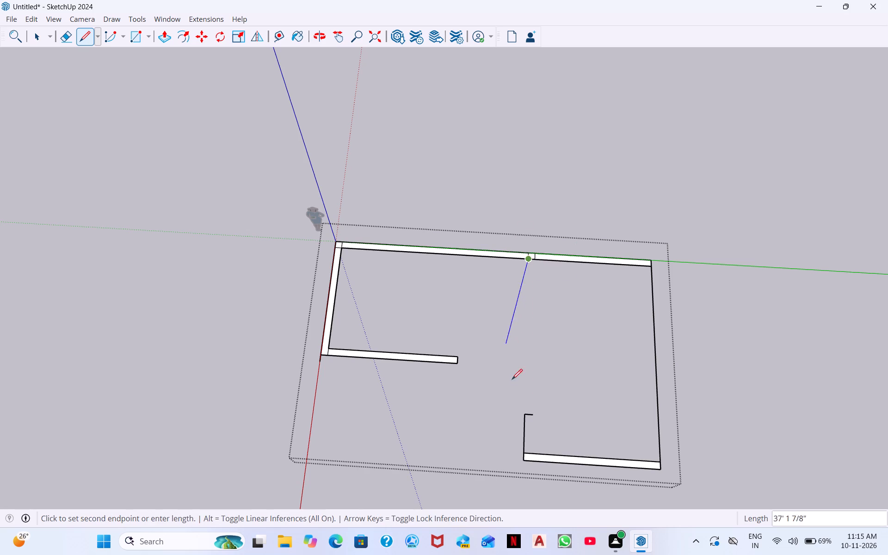
click(525, 414)
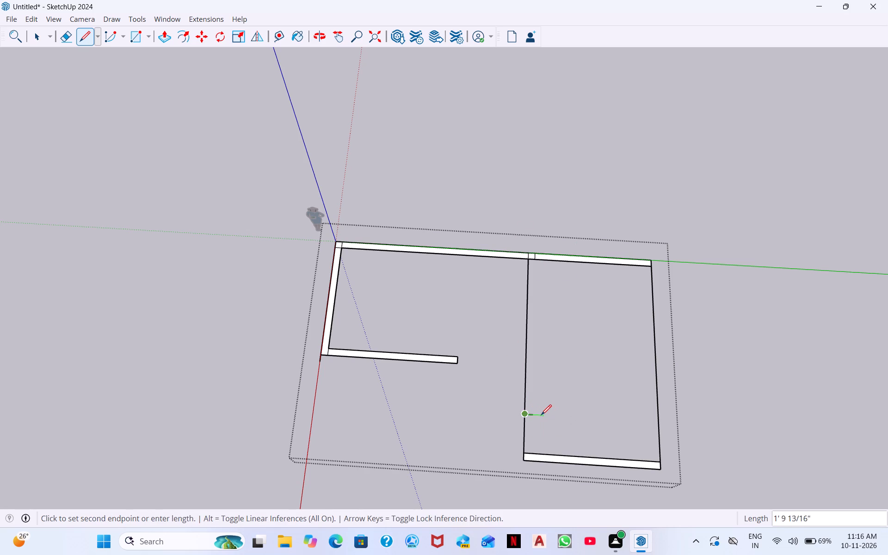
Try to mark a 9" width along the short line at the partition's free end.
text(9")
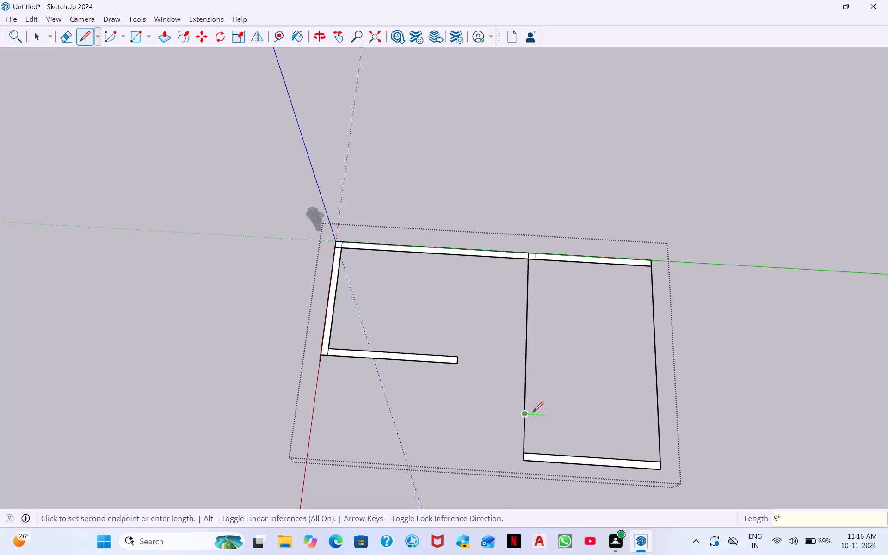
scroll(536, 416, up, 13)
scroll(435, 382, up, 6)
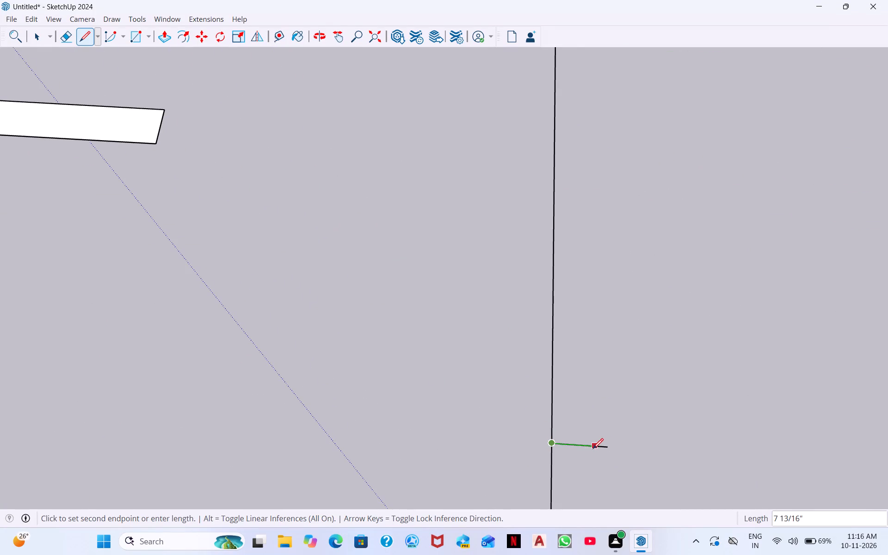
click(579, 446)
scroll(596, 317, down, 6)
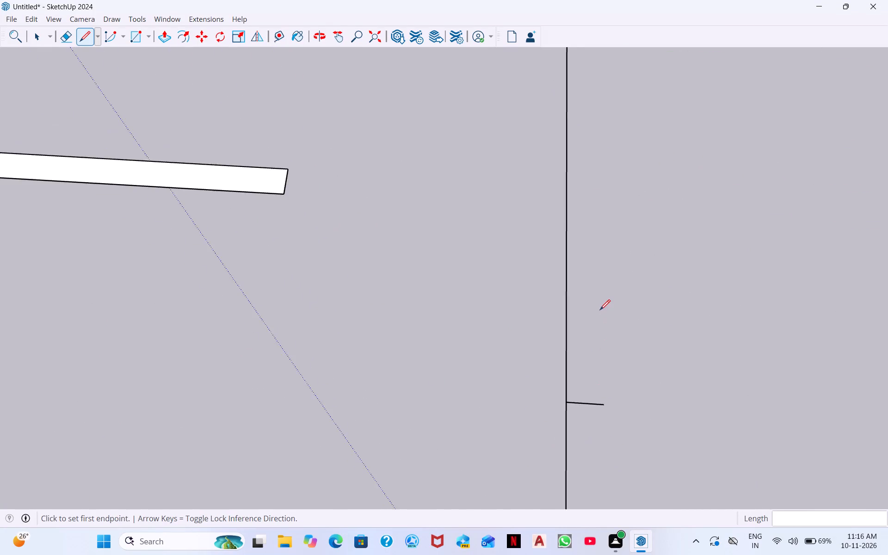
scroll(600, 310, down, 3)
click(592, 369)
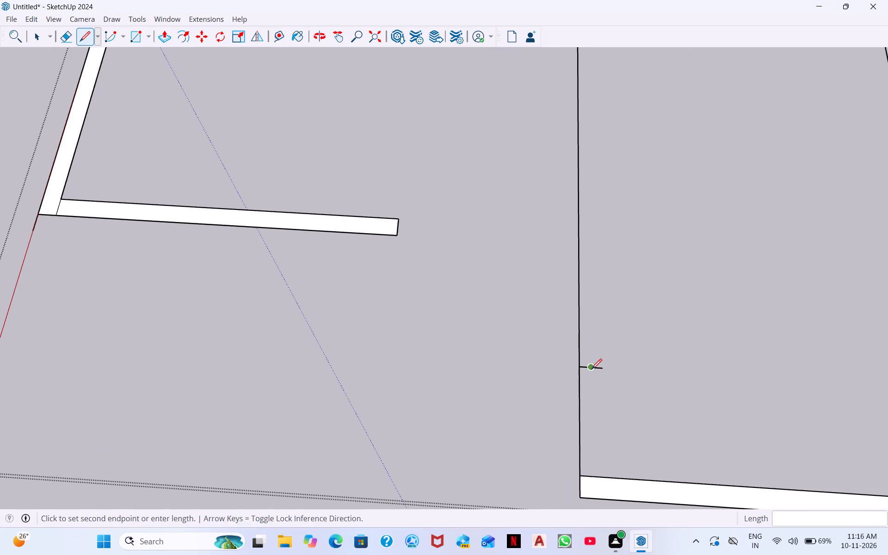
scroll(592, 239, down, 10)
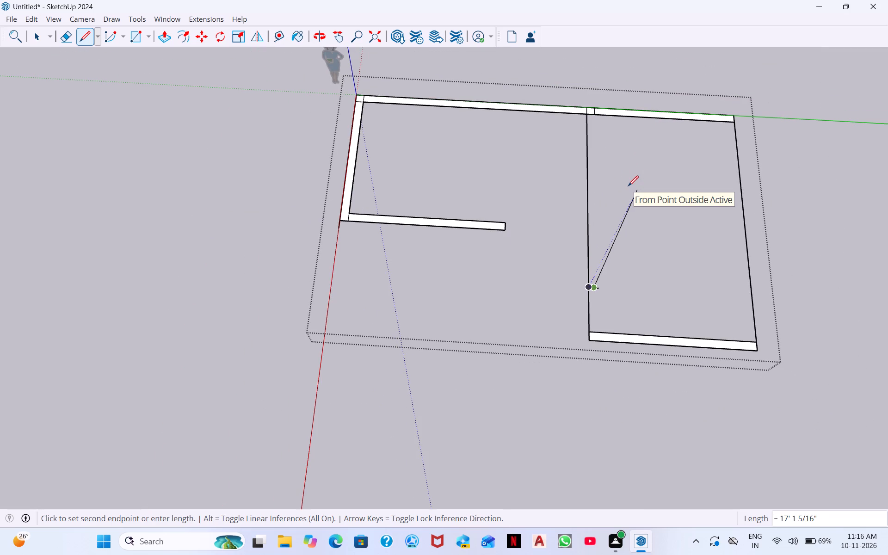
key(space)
Draw the partition's second long edge, 17'9", from the green-axis wall's other dividing mark to the short end line.
key(l)
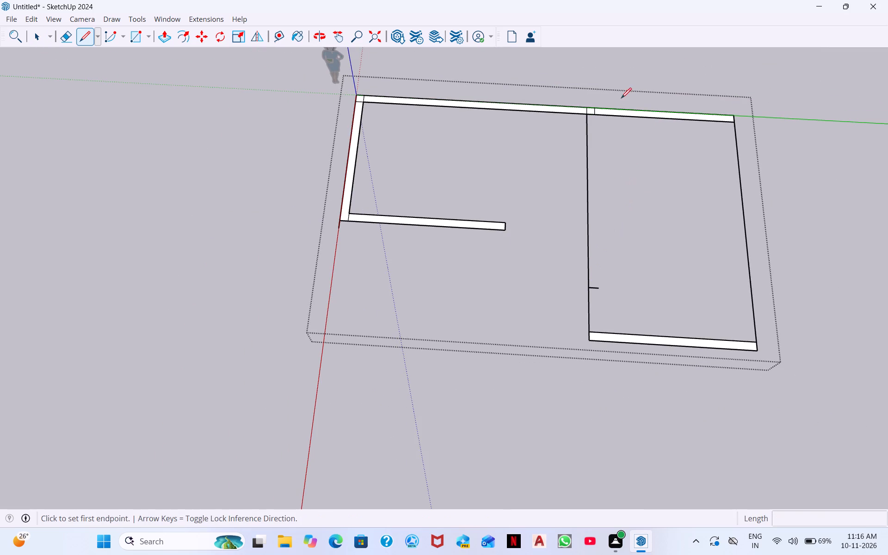
click(595, 116)
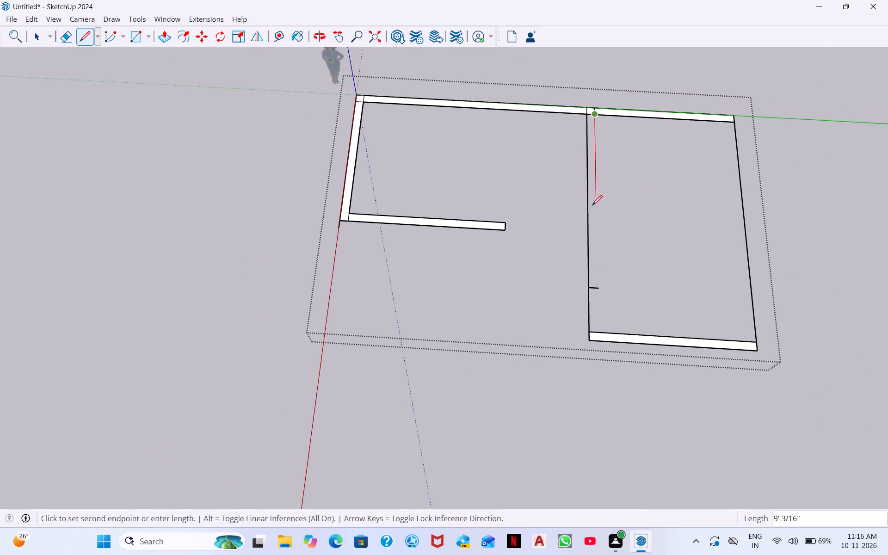
click(597, 285)
Erase the 4' edge between the partition's free end and the detached strip to leave an opening.
scroll(617, 276, down, 5)
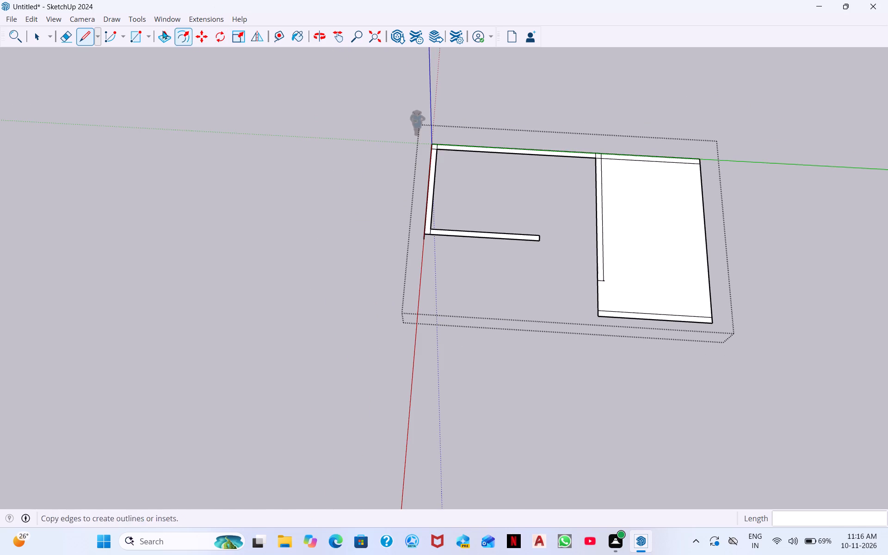
click(65, 36)
click(598, 298)
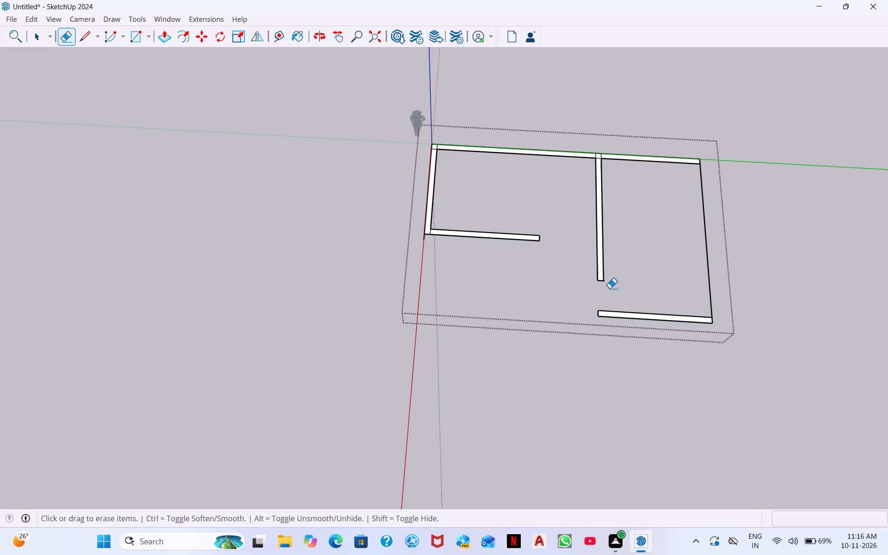
Mark 9" inward from the outer corner farthest from the origin and draw a 23'3" line along red to the green-axis edge, forming the end wall.
middle_drag(634, 250, 626, 284)
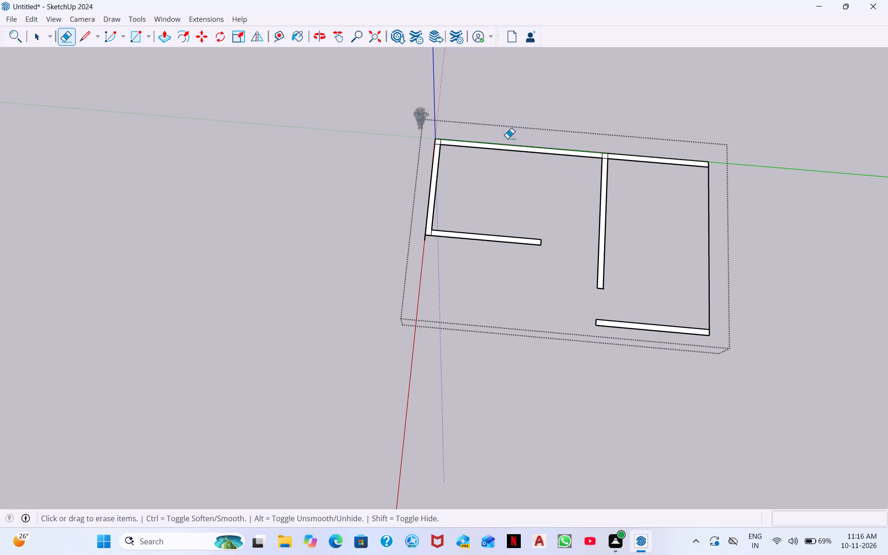
click(88, 34)
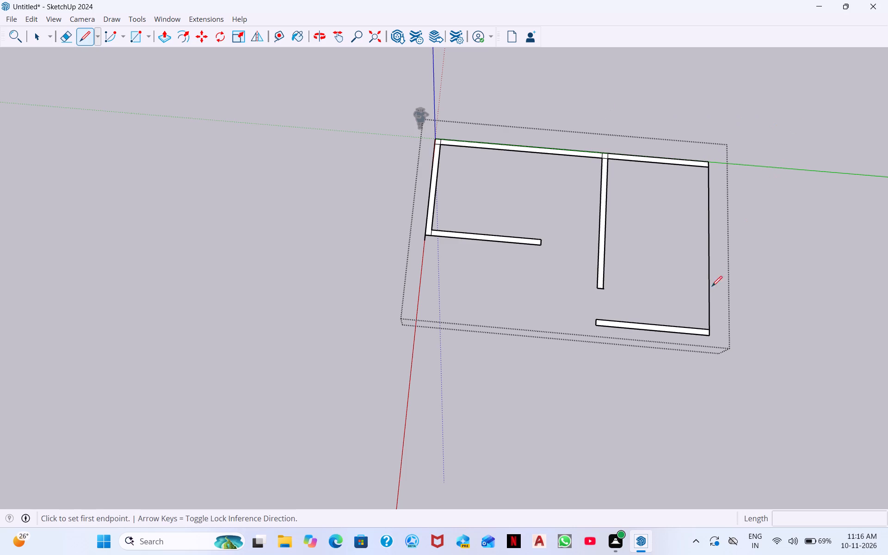
click(710, 336)
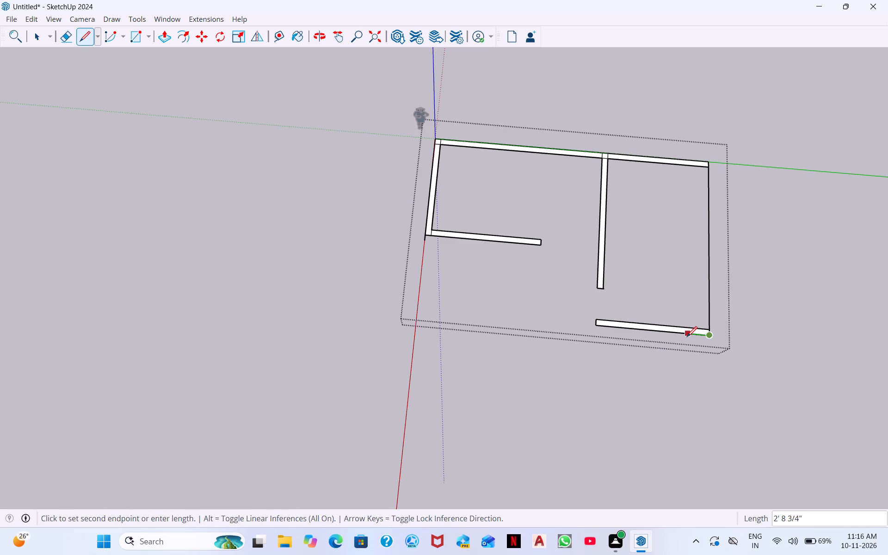
text(9")
key(Return)
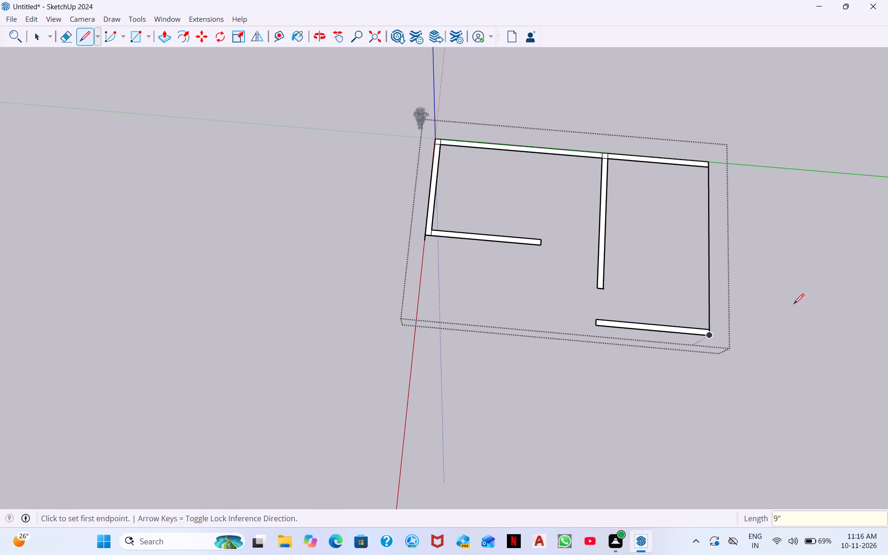
click(701, 337)
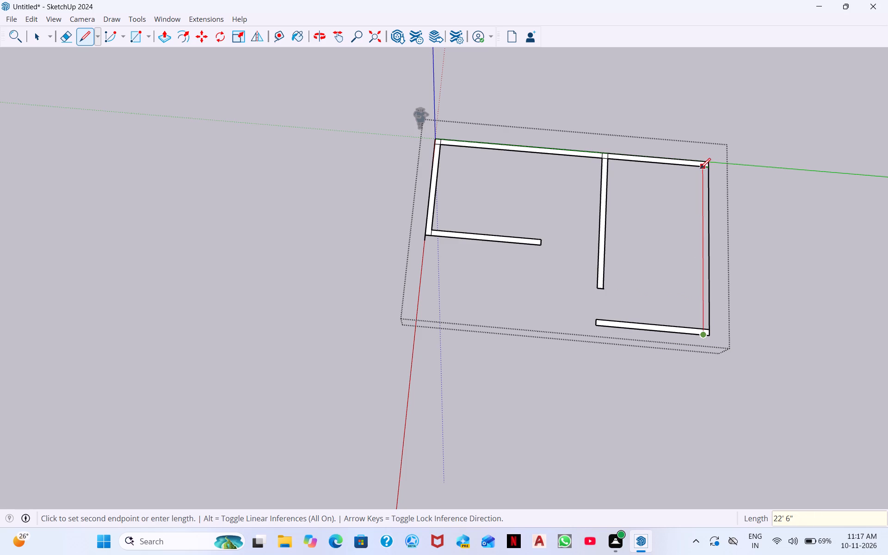
click(703, 160)
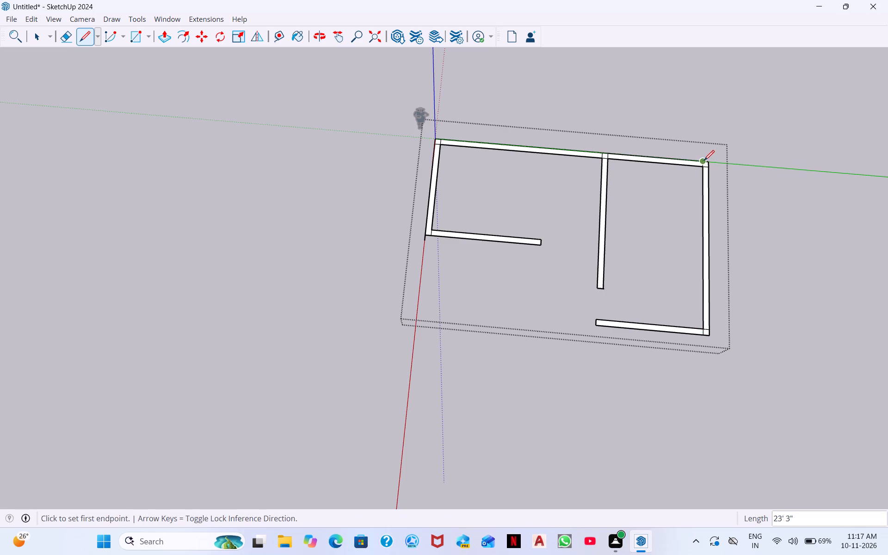
scroll(679, 258, down, 1)
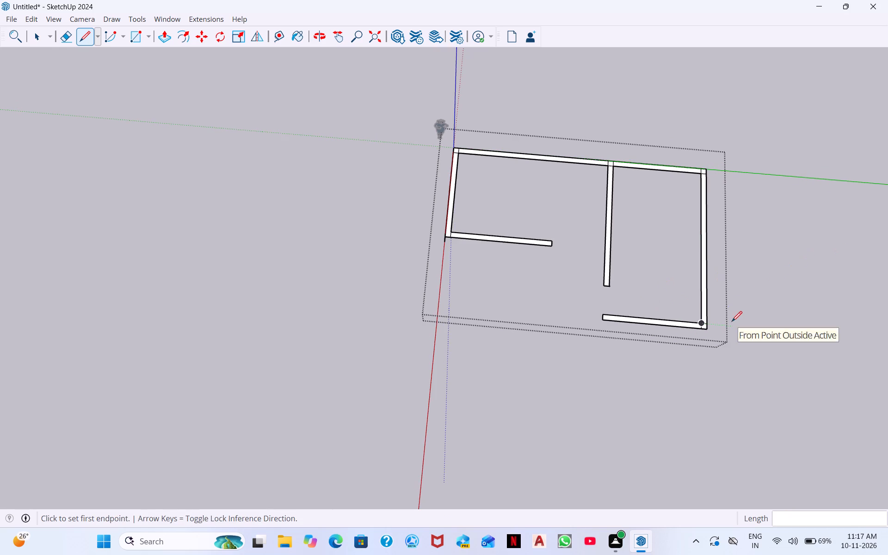
key(space)
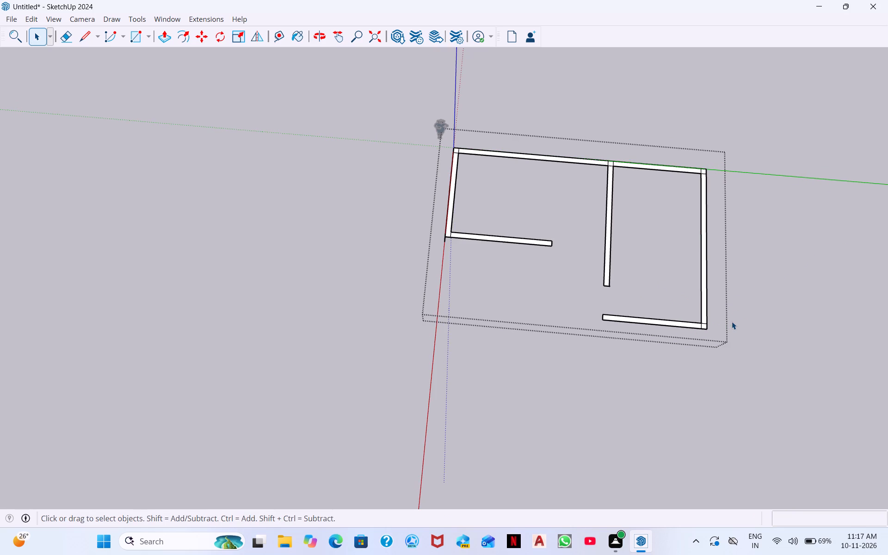
Erase the short stub of the end line that projects past the partition's free end.
click(63, 37)
scroll(573, 289, up, 8)
scroll(657, 300, up, 8)
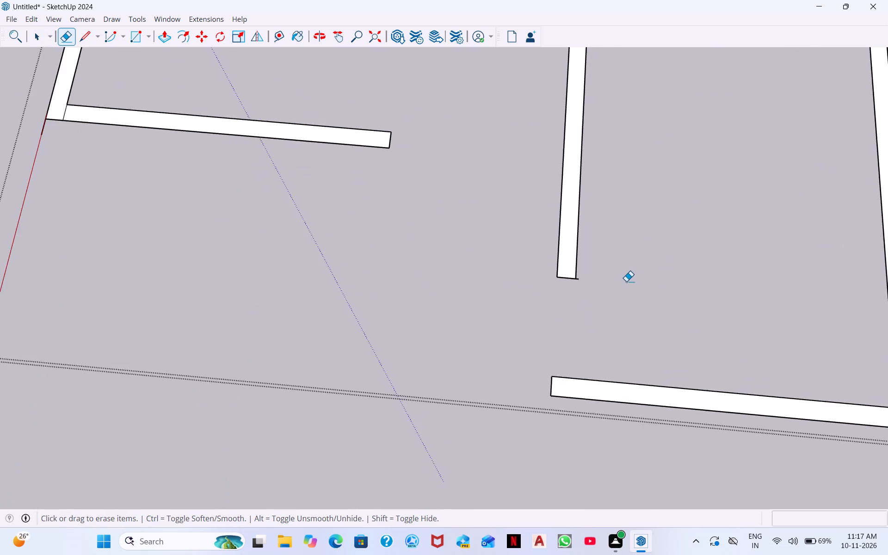
scroll(626, 281, up, 9)
click(516, 278)
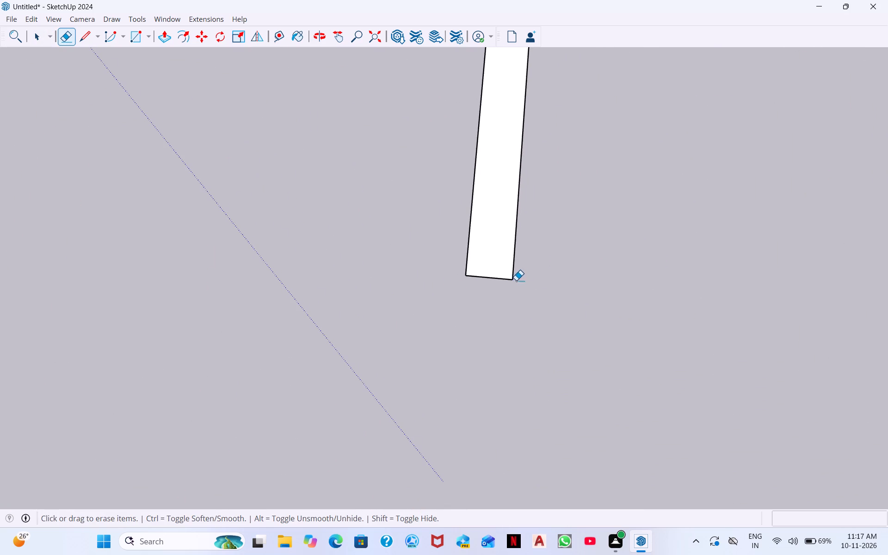
Erase the short stray edge projecting along the red axis past the outer corner of the origin-side wall.
scroll(511, 284, down, 19)
middle_drag(652, 417, 664, 361)
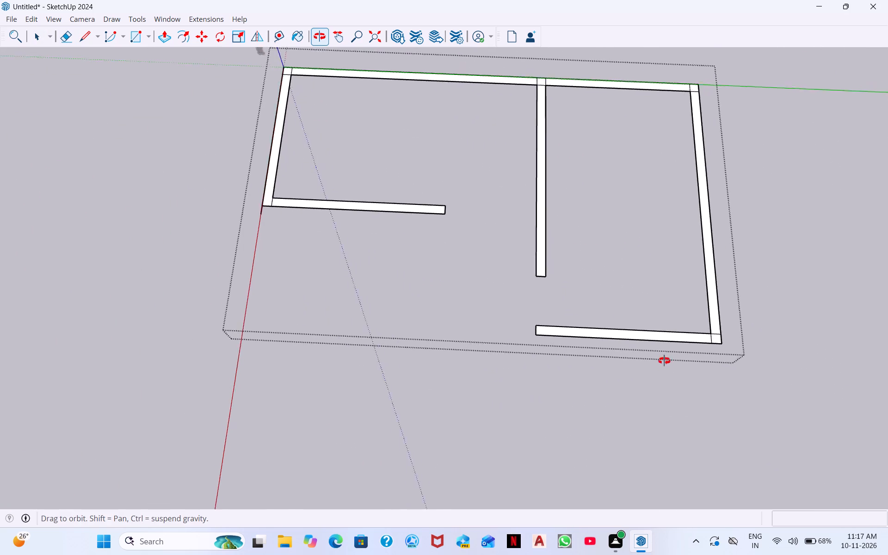
middle_drag(664, 361, 601, 293)
middle_drag(438, 366, 472, 318)
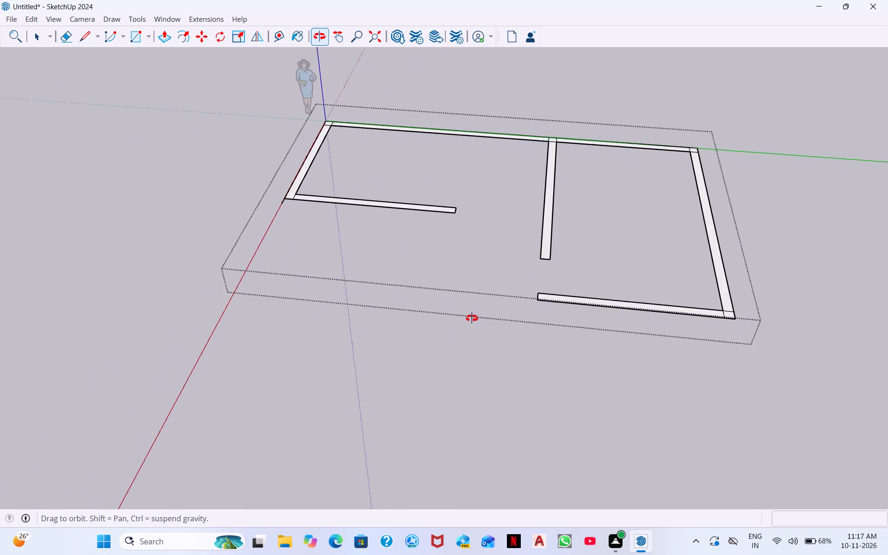
middle_drag(472, 318, 473, 317)
scroll(265, 202, up, 14)
scroll(310, 213, up, 5)
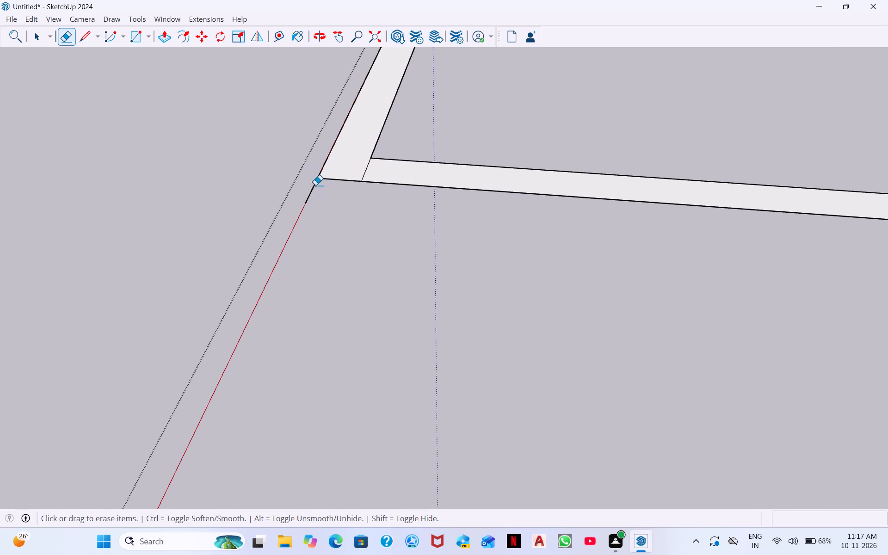
click(313, 187)
Draw a 6' line along red from the inner edge of the green-axis wall, between the partition and the end wall.
scroll(313, 197, down, 19)
middle_drag(576, 318, 581, 301)
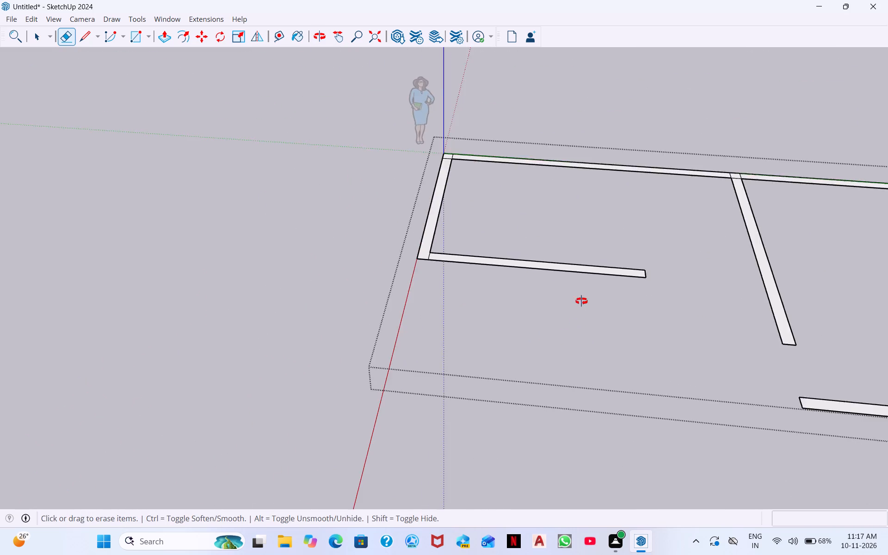
middle_drag(581, 301, 554, 314)
scroll(631, 363, down, 8)
middle_drag(641, 467, 656, 442)
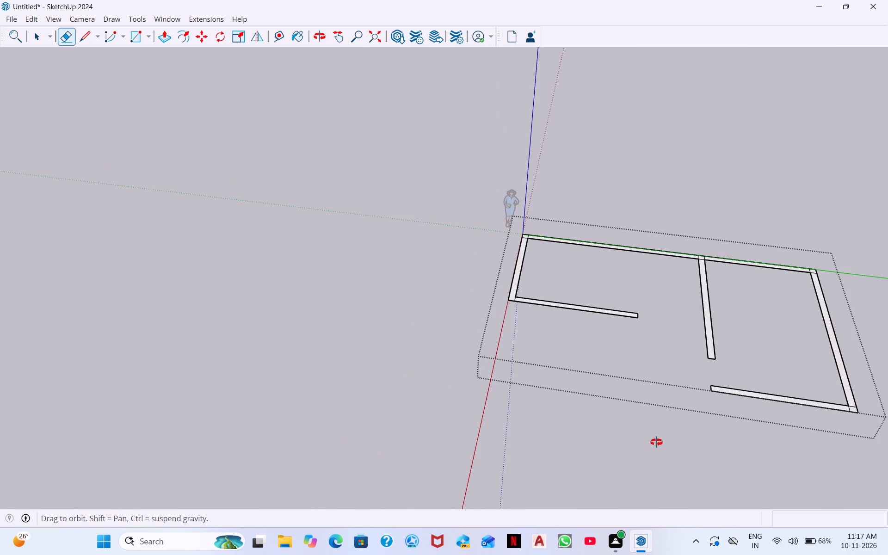
middle_drag(656, 442, 683, 375)
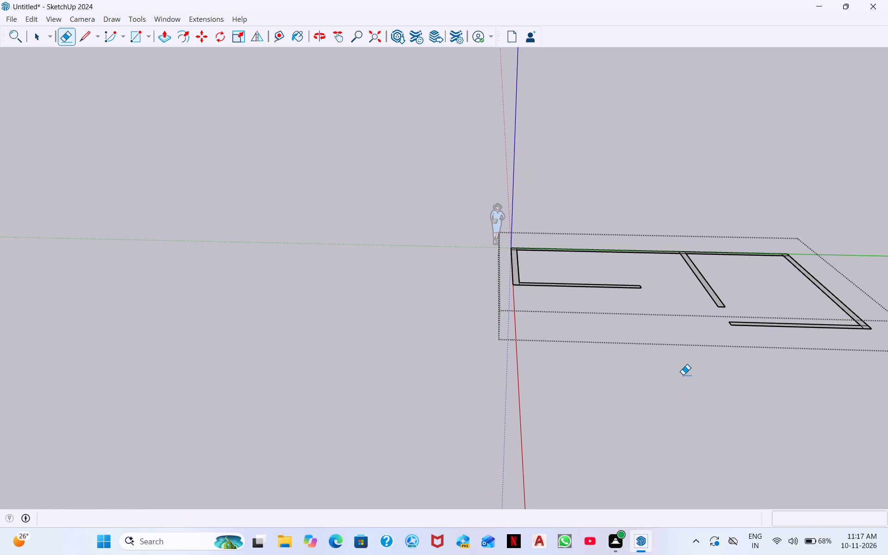
middle_drag(680, 375, 676, 472)
middle_drag(732, 312, 661, 369)
middle_drag(689, 348, 703, 347)
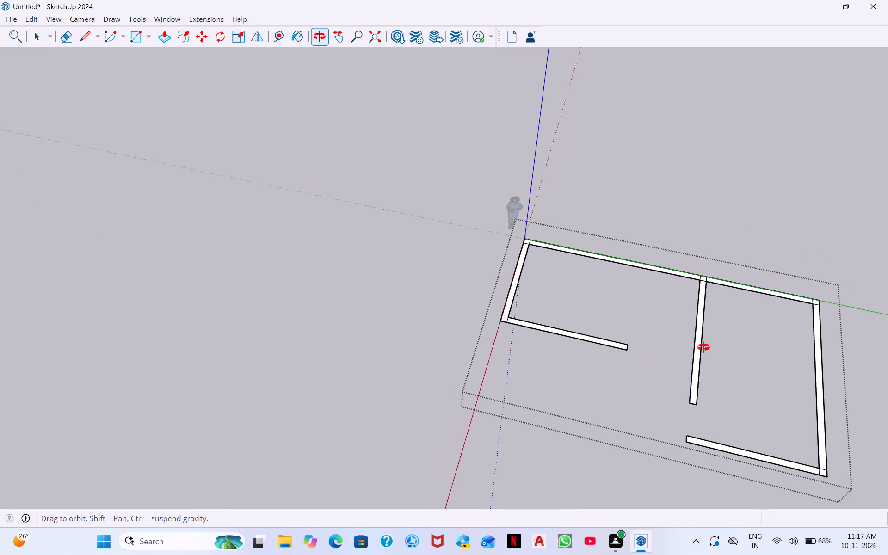
middle_drag(703, 347, 727, 347)
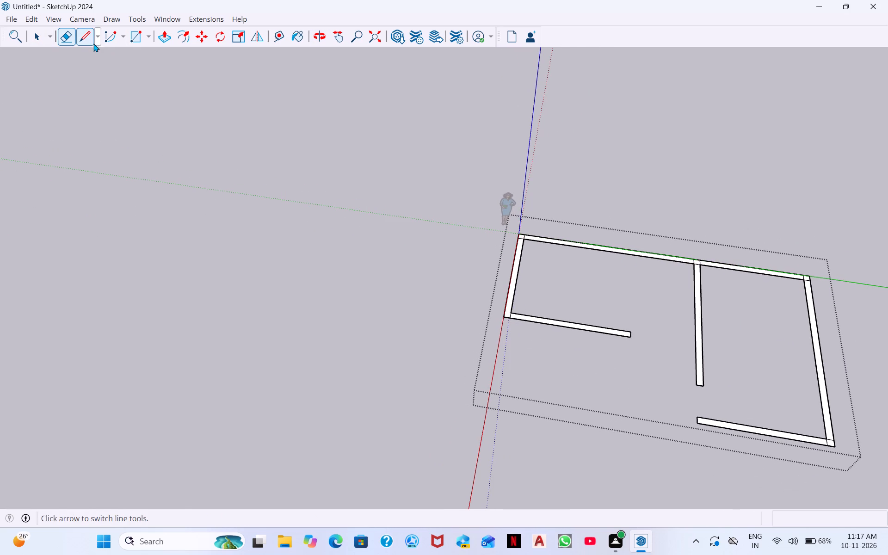
click(86, 32)
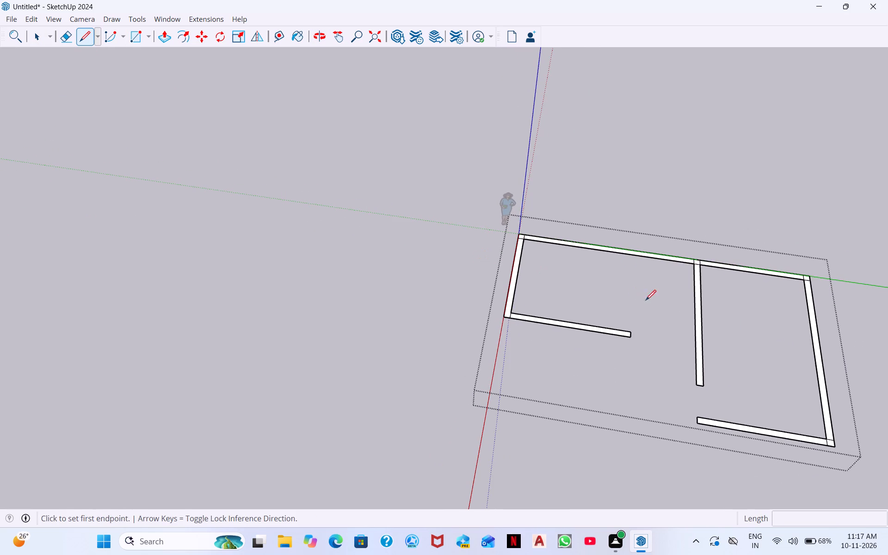
click(728, 268)
drag(728, 268, 726, 272)
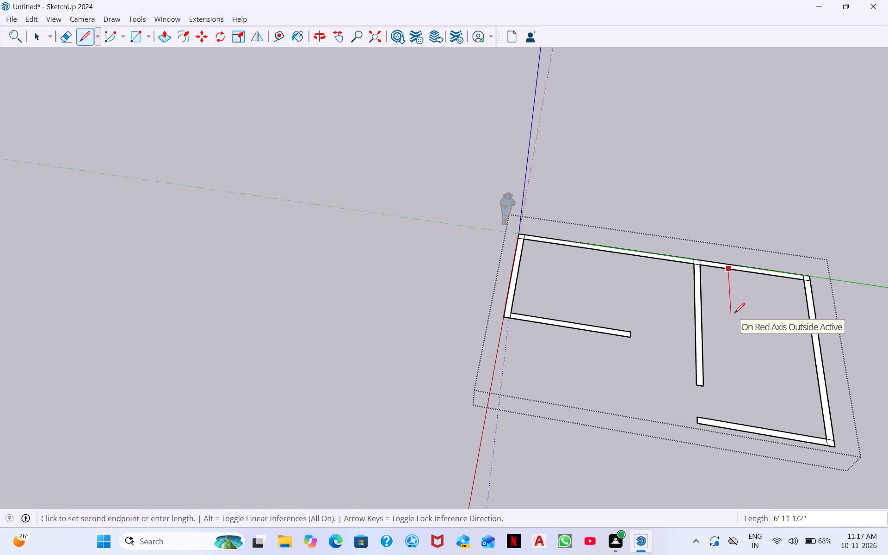
text(6')
key(Return)
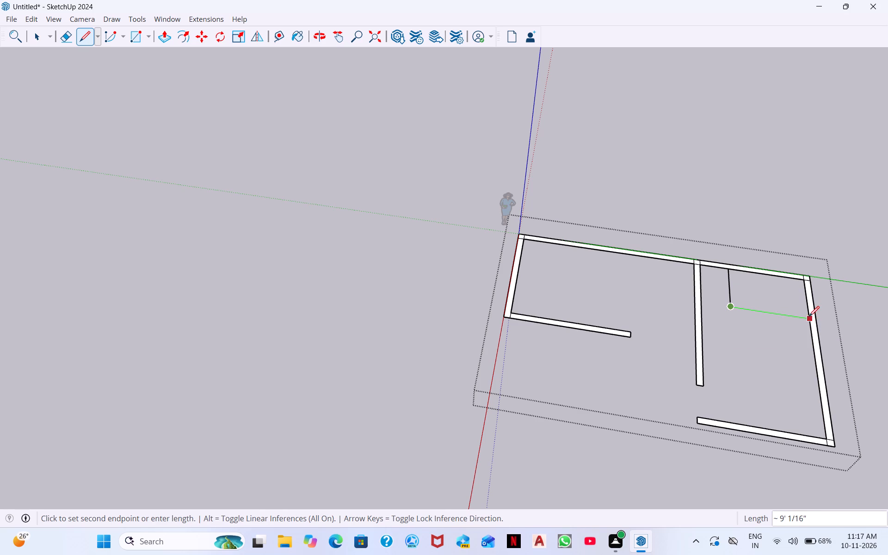
Continue about 9' along green to the end wall's inner edge, and draw a 9" line across the end wall from there.
scroll(803, 319, up, 12)
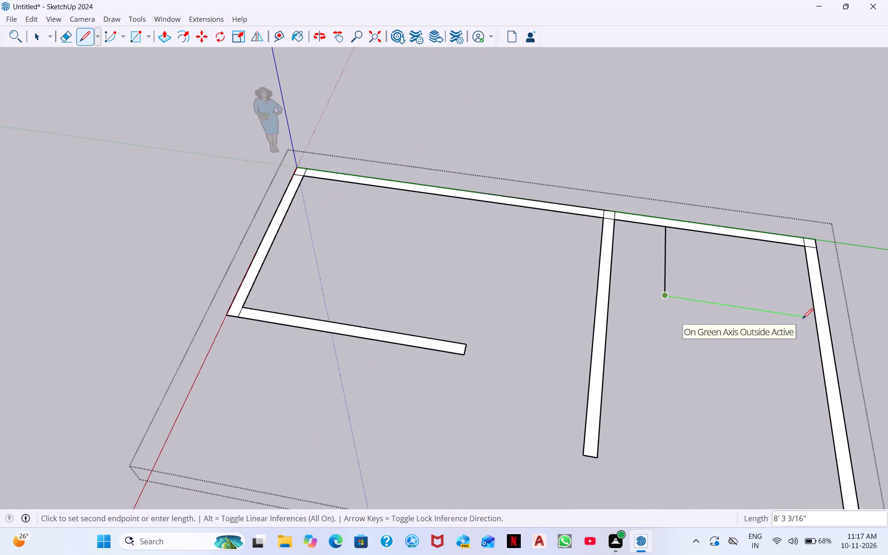
scroll(802, 319, up, 3)
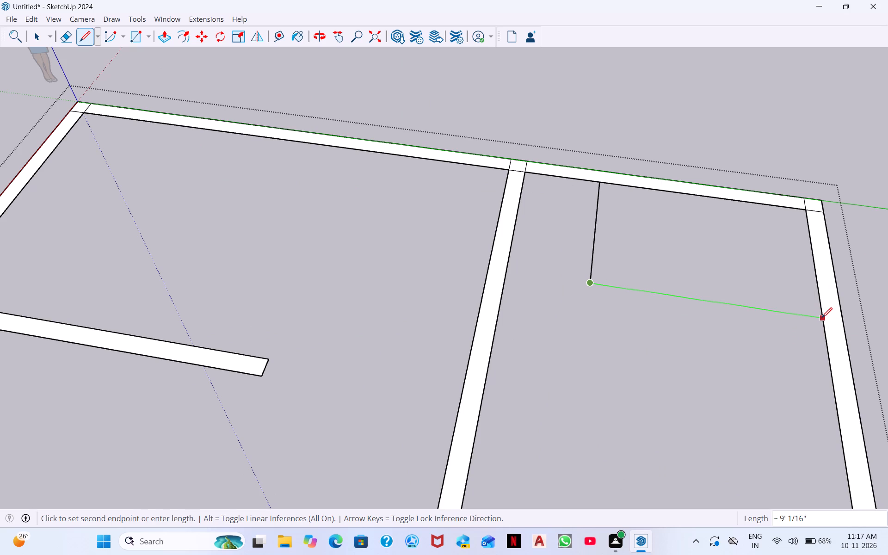
click(822, 318)
click(844, 320)
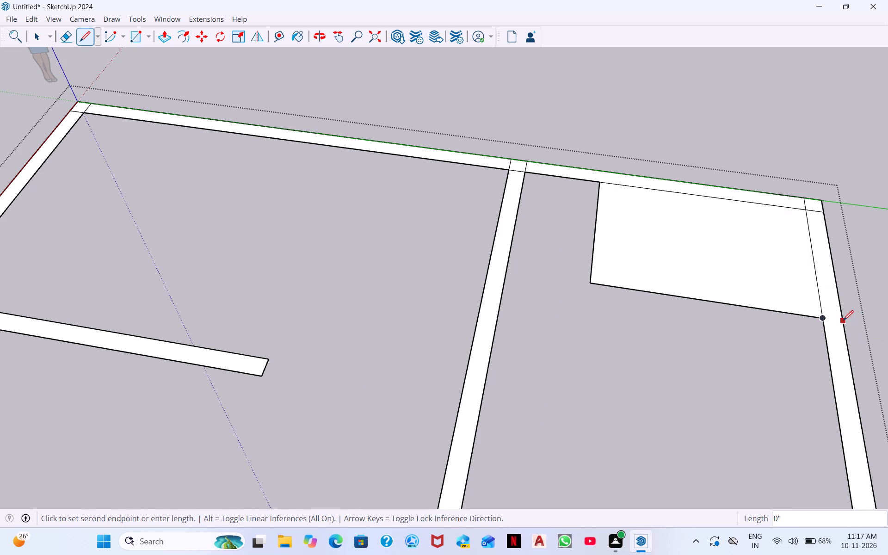
click(821, 322)
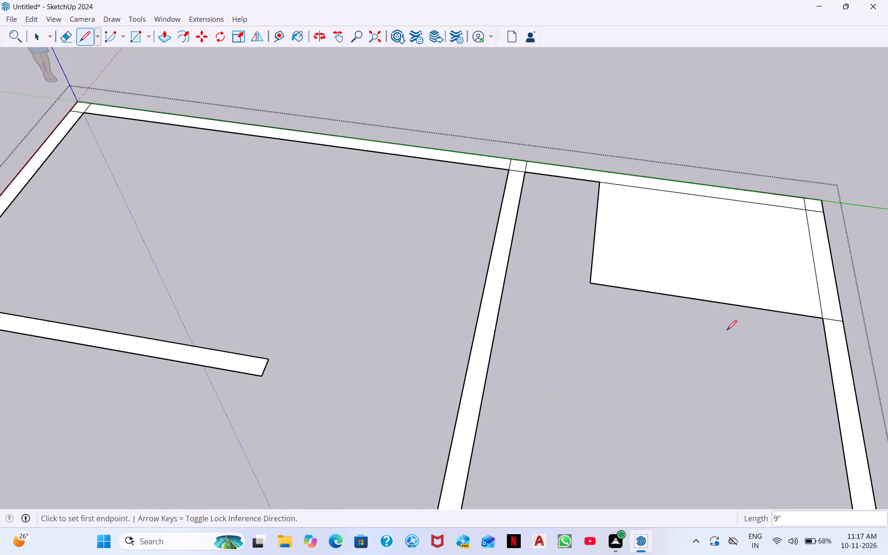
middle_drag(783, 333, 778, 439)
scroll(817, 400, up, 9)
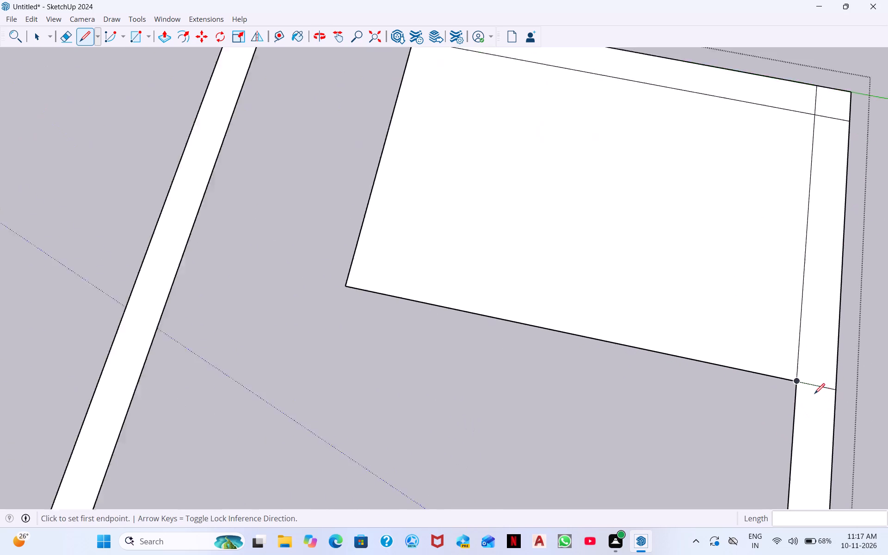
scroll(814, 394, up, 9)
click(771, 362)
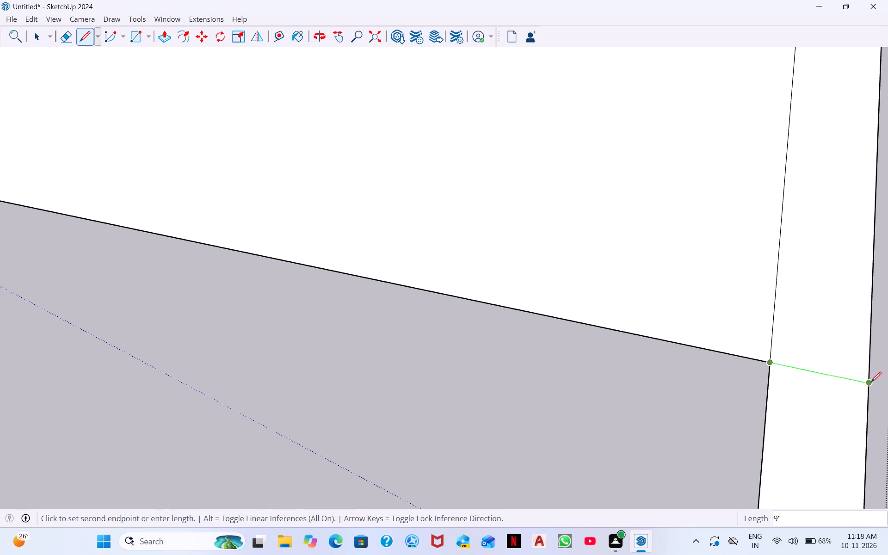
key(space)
Erase the 6' red-direction line, keeping the line that runs from its free end to the end wall.
scroll(615, 402, down, 4)
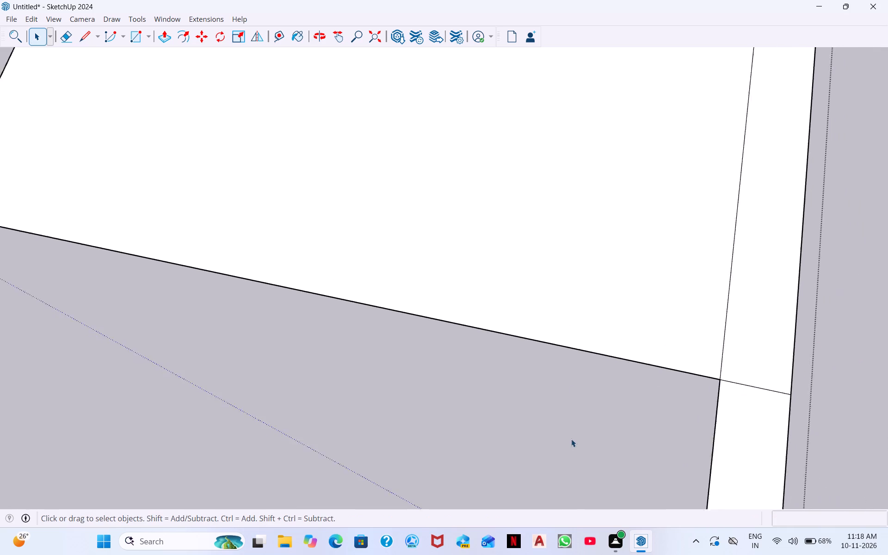
scroll(571, 439, down, 12)
middle_drag(333, 303, 483, 218)
scroll(490, 210, down, 1)
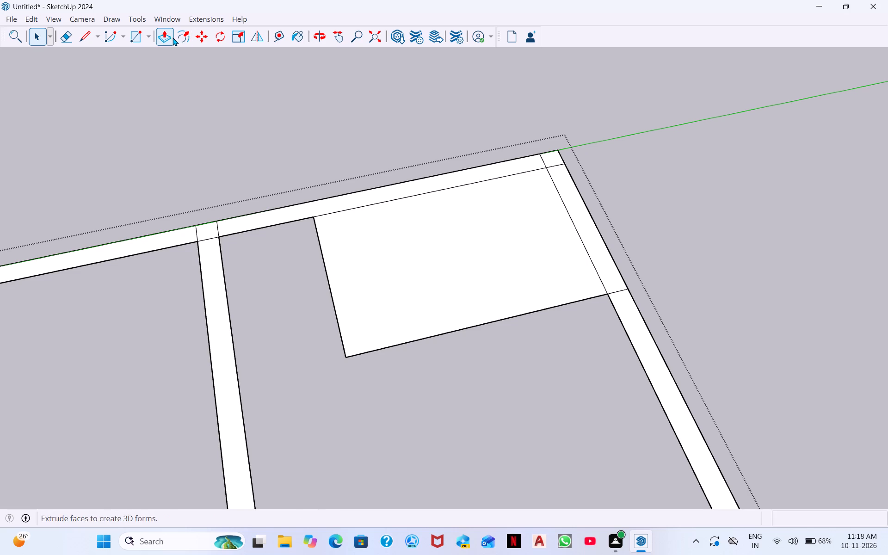
click(61, 39)
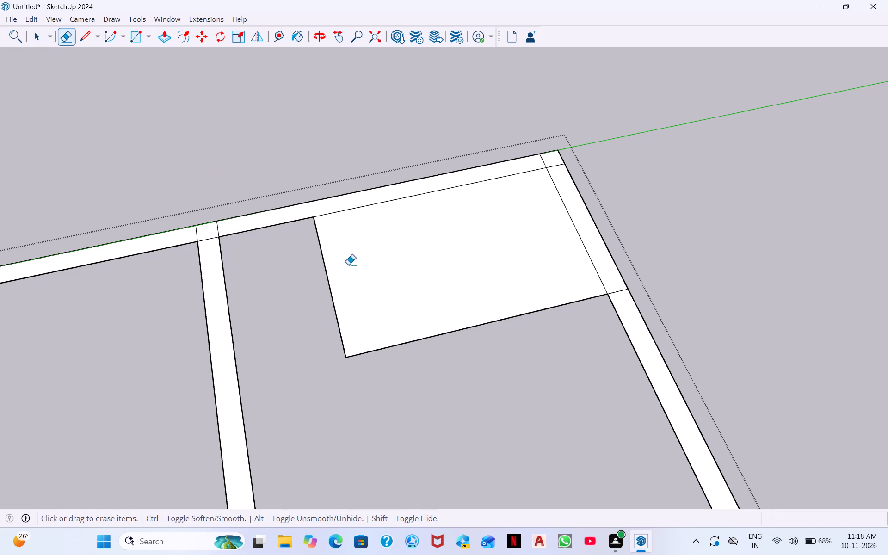
click(303, 278)
drag(337, 274, 328, 282)
Mark 9" along the end wall's outer edge, away from the green axis, from the cross line and draw a parallel 9" line across the wall.
scroll(409, 253, down, 6)
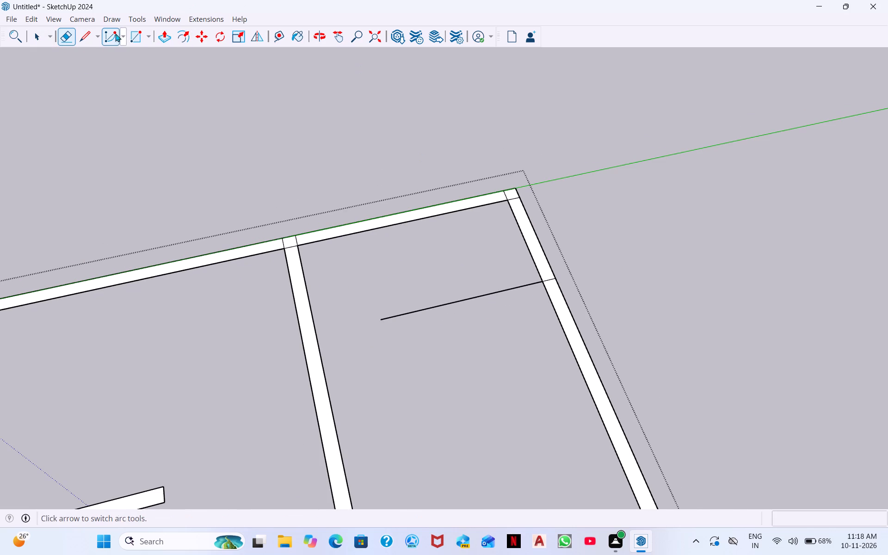
double_click(81, 34)
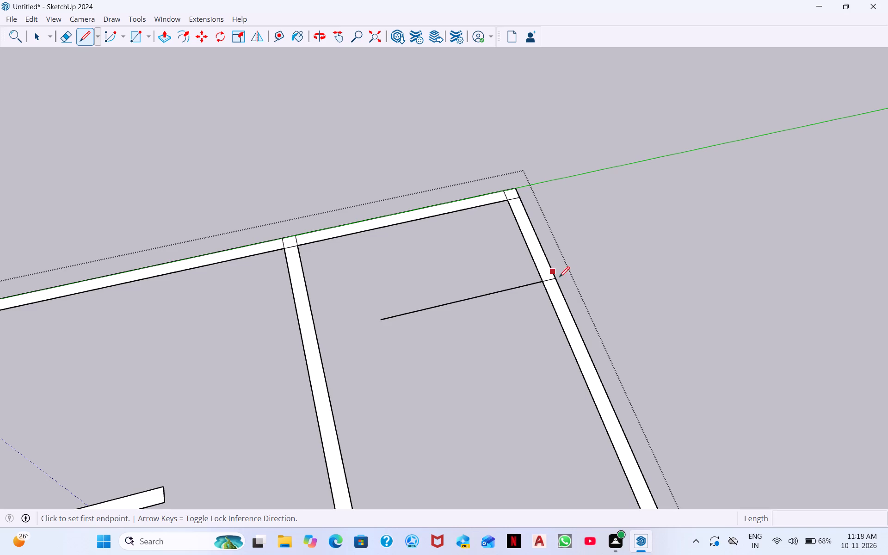
drag(556, 279, 557, 285)
click(557, 286)
click(557, 275)
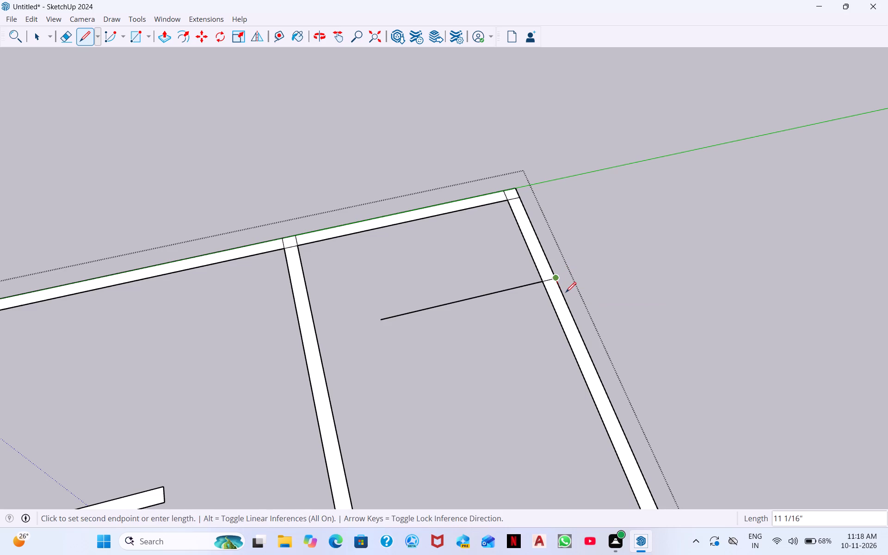
text(9")
key(Return)
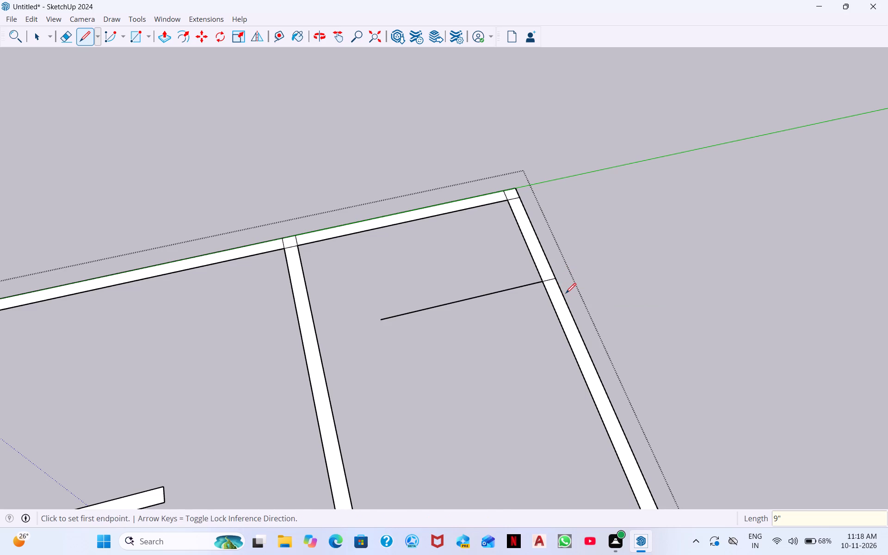
click(556, 278)
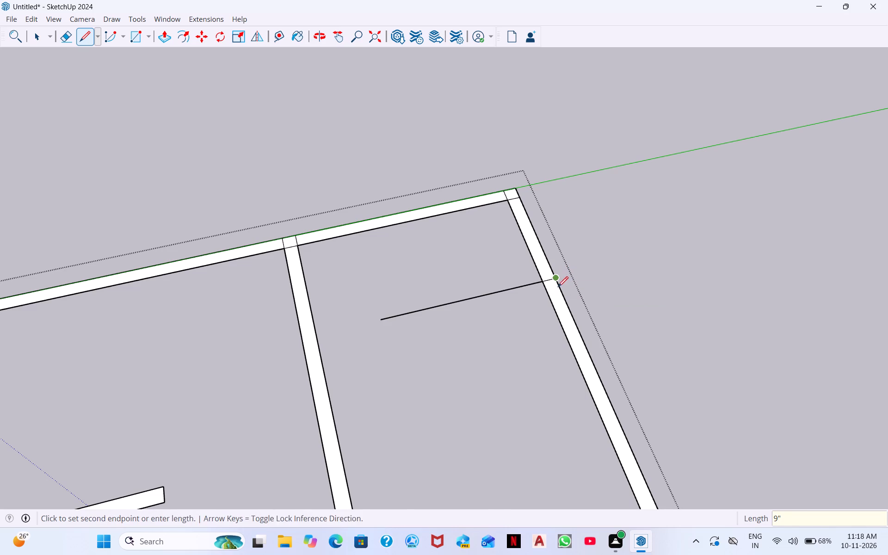
click(561, 290)
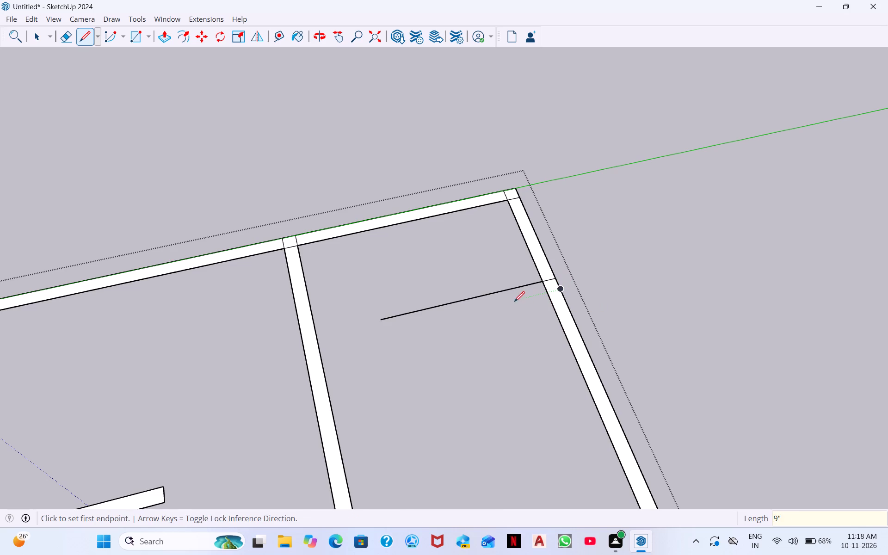
click(561, 290)
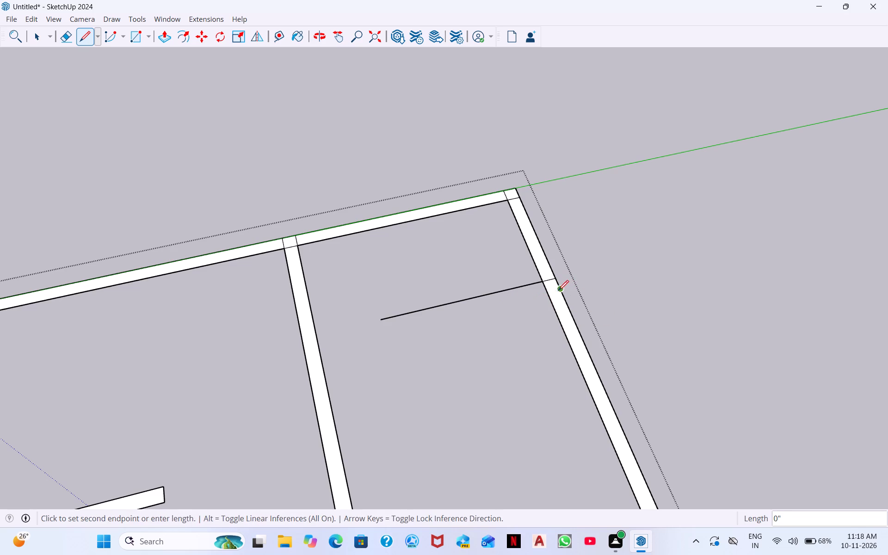
click(549, 294)
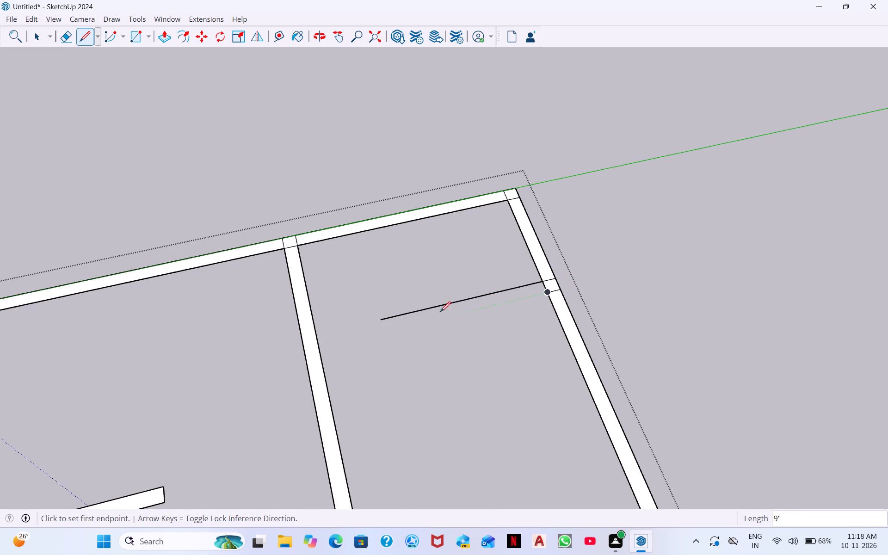
Draw an 8' line along green from the new cross line's inner end and close its free end with a 9" line to the parallel edge.
click(548, 293)
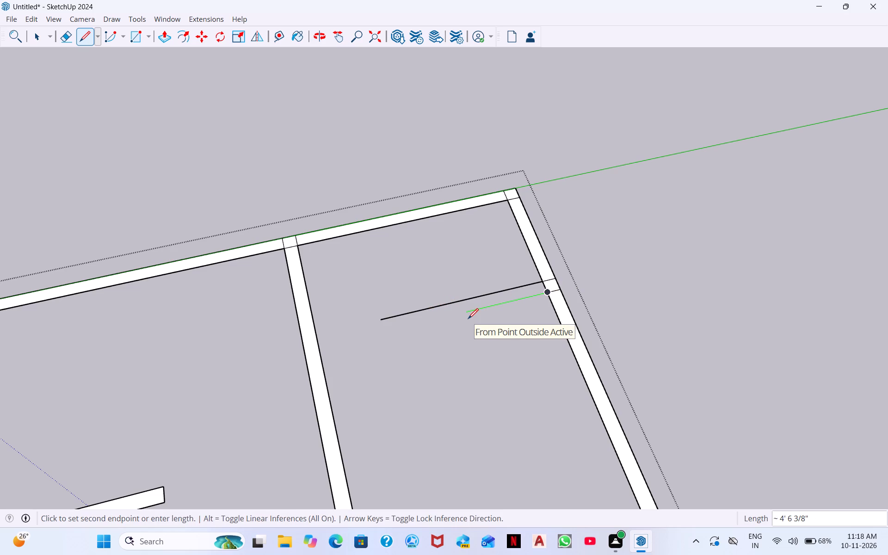
text(8')
key(Return)
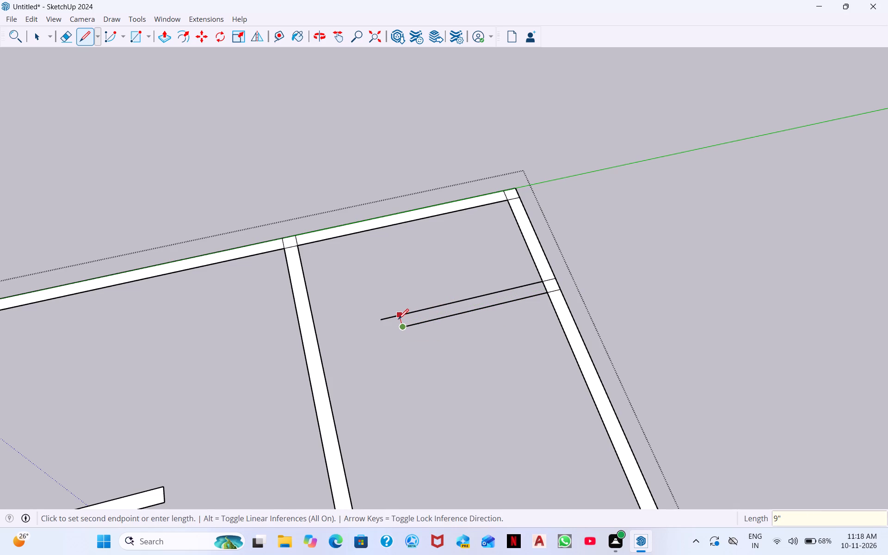
click(401, 314)
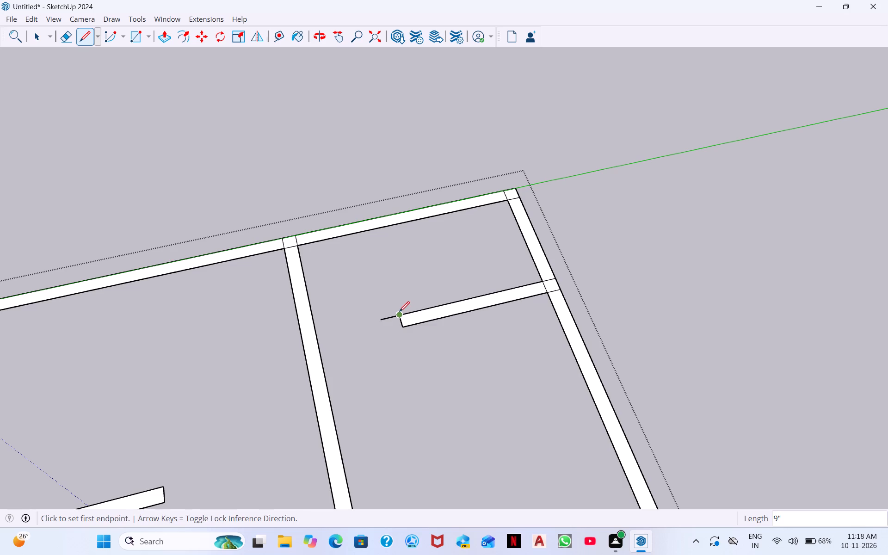
Draw a 6' line along red from the green-axis wall's inner edge to the corner of the new strip's free end.
click(374, 230)
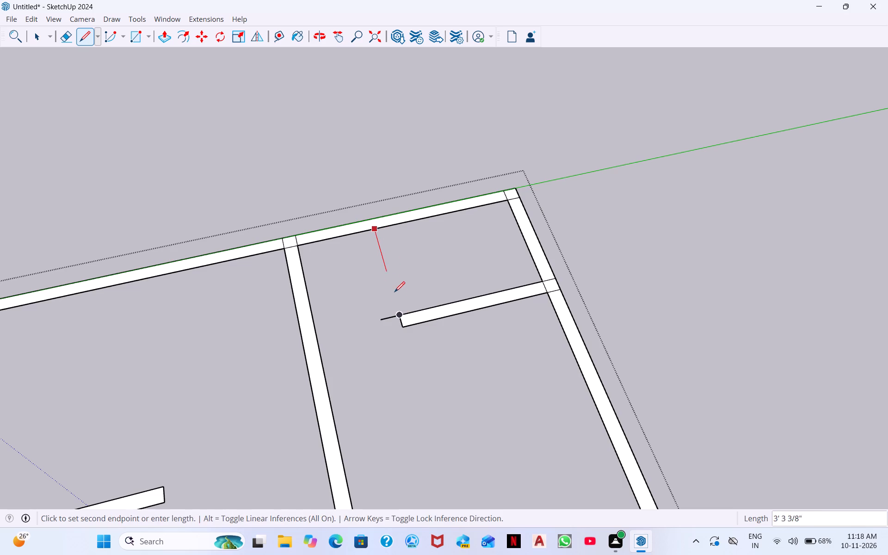
double_click(401, 312)
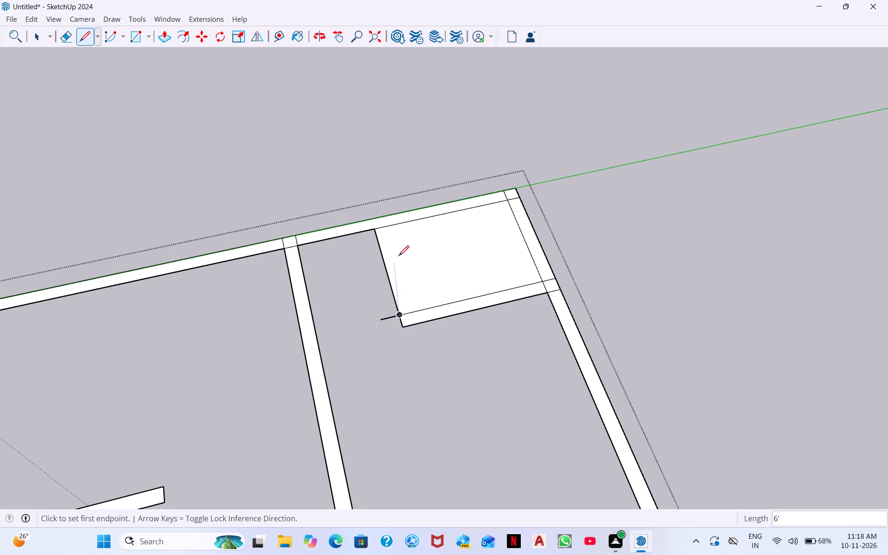
Mark 6" toward the end wall along the green-axis wall's inner edge and draw a parallel 6' line to the 9" strip's inner edge.
click(371, 231)
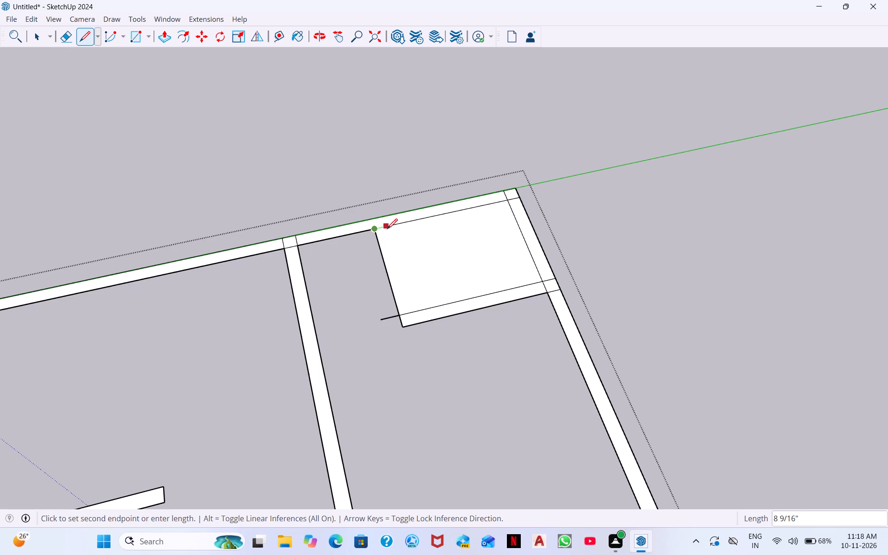
text(6")
key(Return)
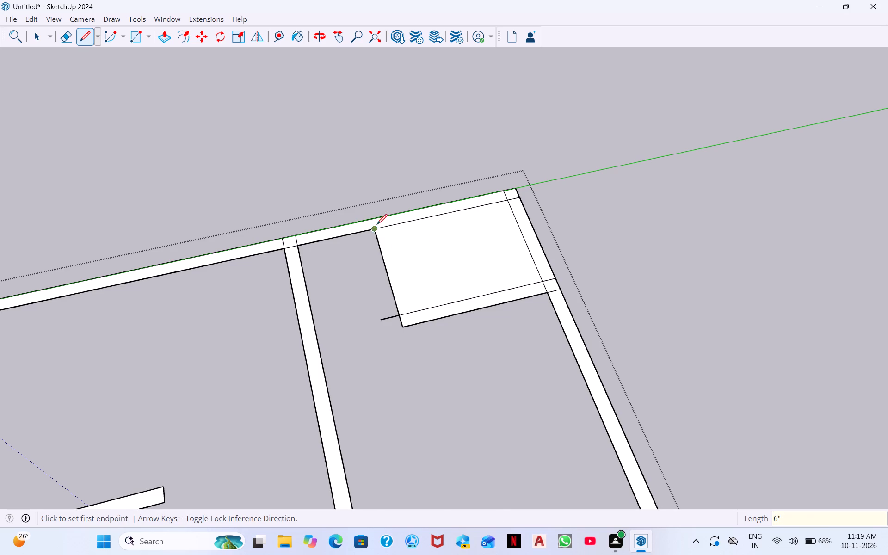
drag(373, 230, 381, 230)
click(382, 228)
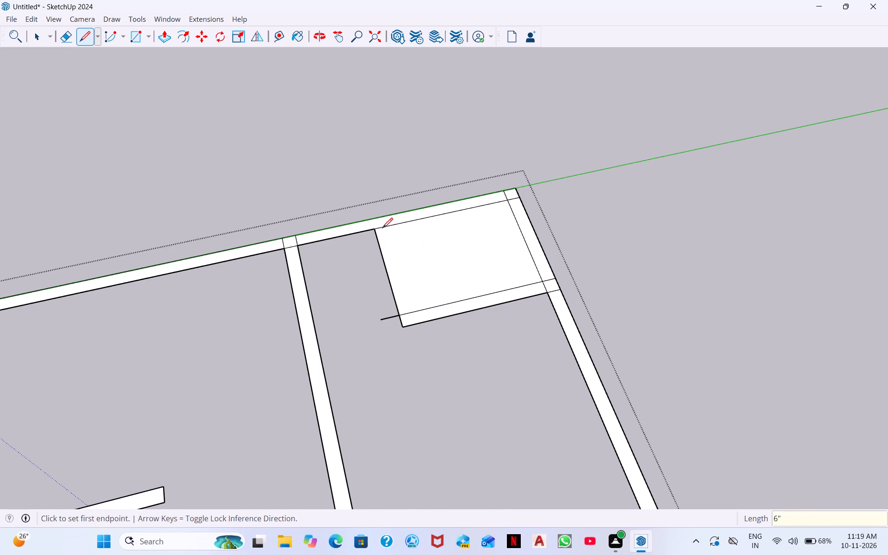
click(375, 227)
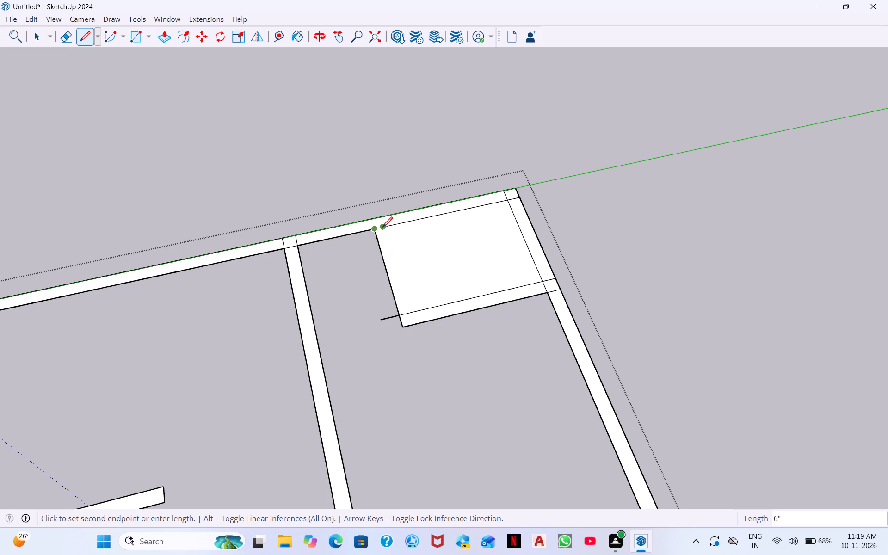
click(382, 227)
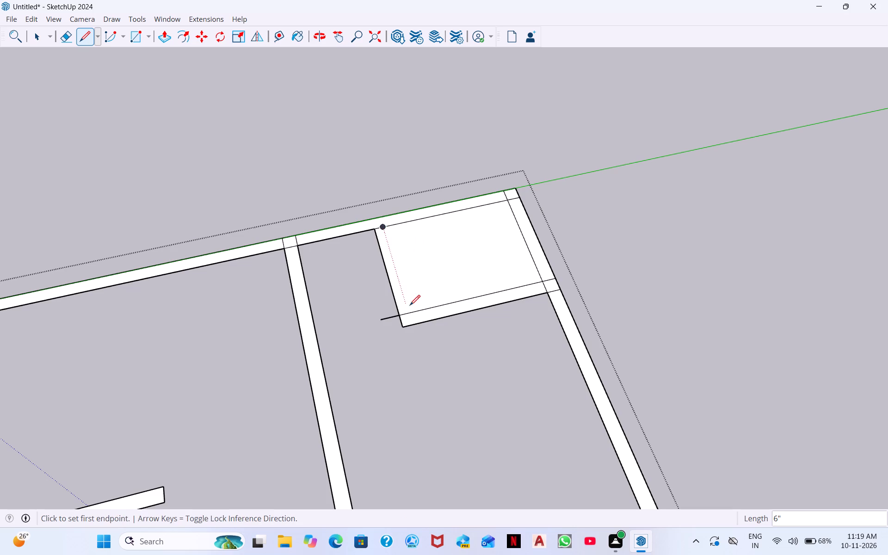
double_click(410, 311)
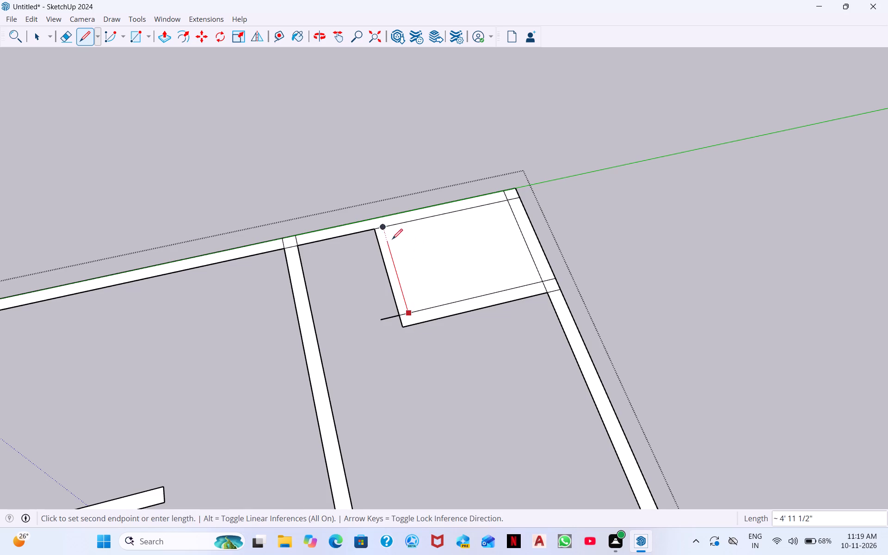
click(384, 229)
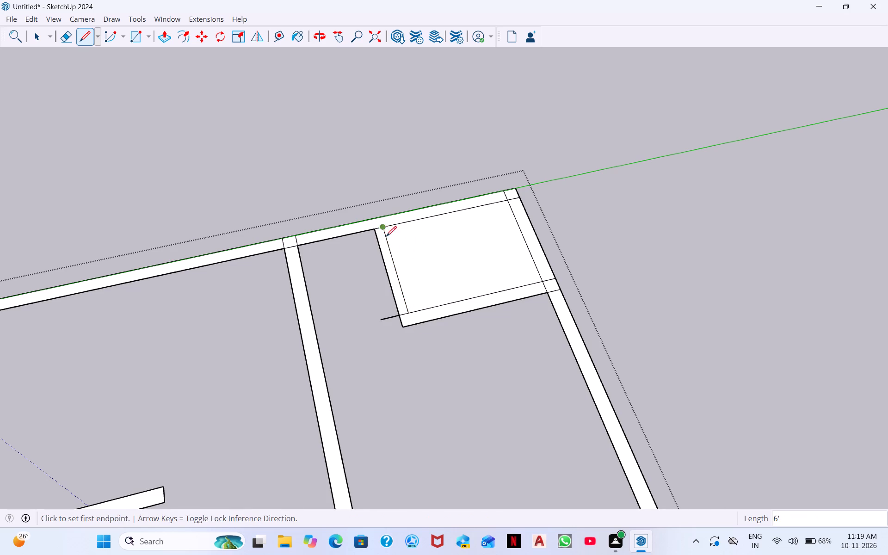
Draw a 2.5' line along red from the stub beyond the 9" strip and close it with an about 6" line to the thin wall.
scroll(421, 309, down, 2)
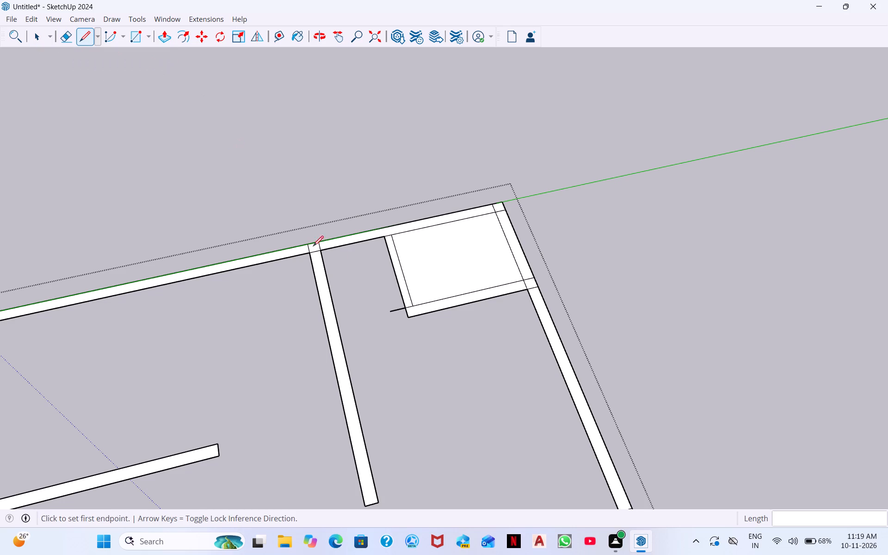
click(397, 311)
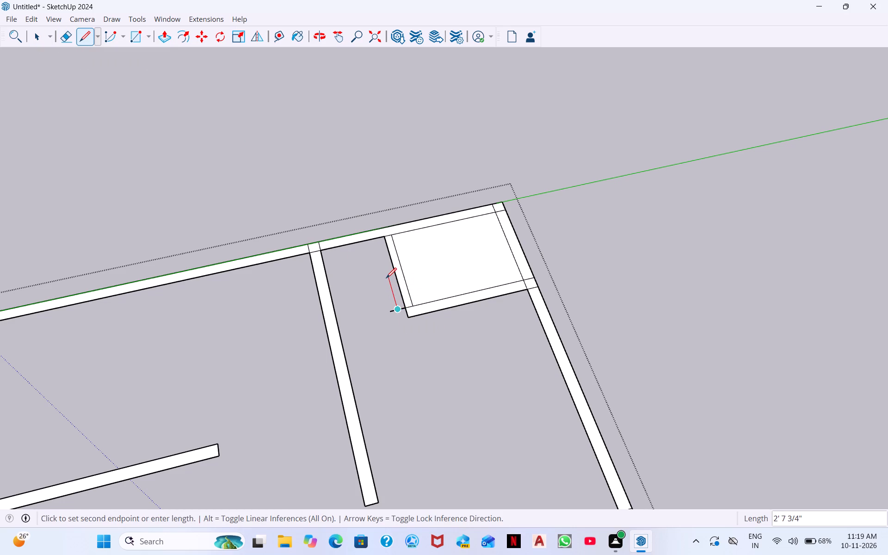
key(3)
key(BackSpace)
key(2)
text(.5')
key(Return)
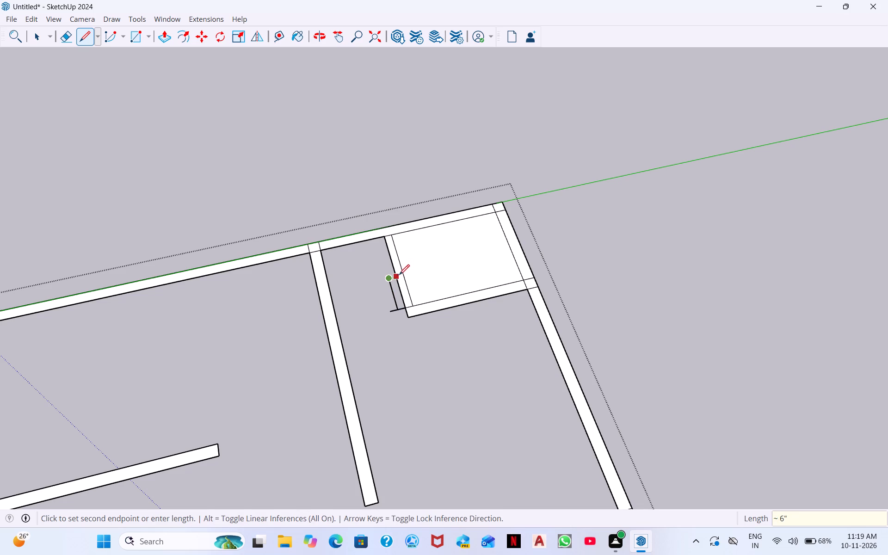
double_click(397, 276)
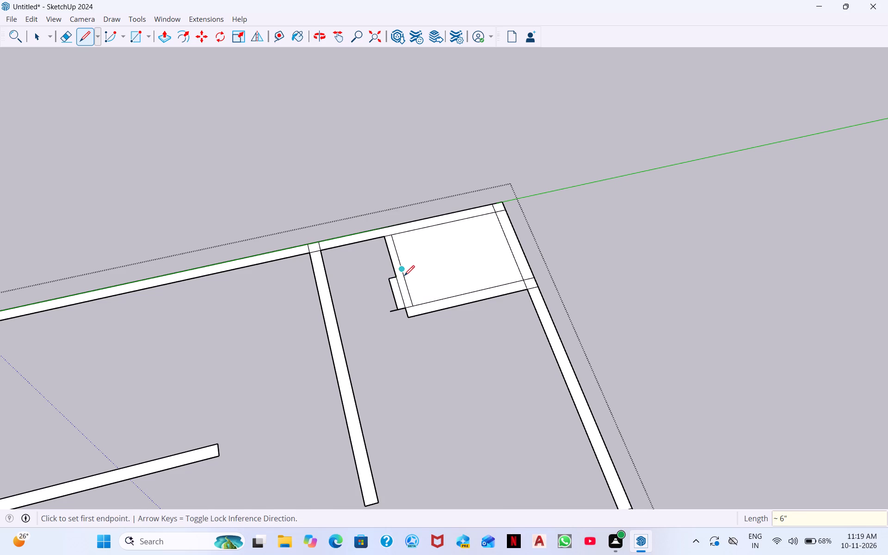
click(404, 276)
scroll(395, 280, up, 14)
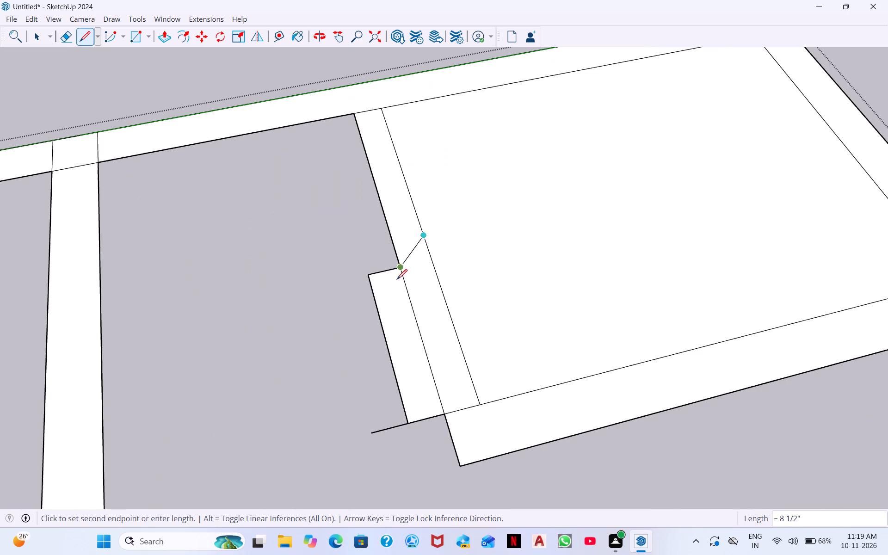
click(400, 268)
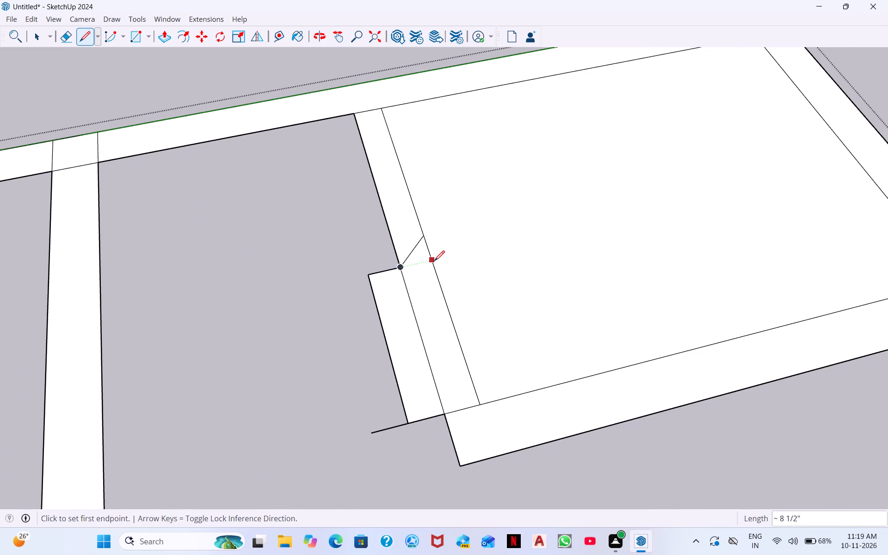
Draw a 6" line along green across the thin wall strip, level with the free end of the 2.5' line.
click(433, 261)
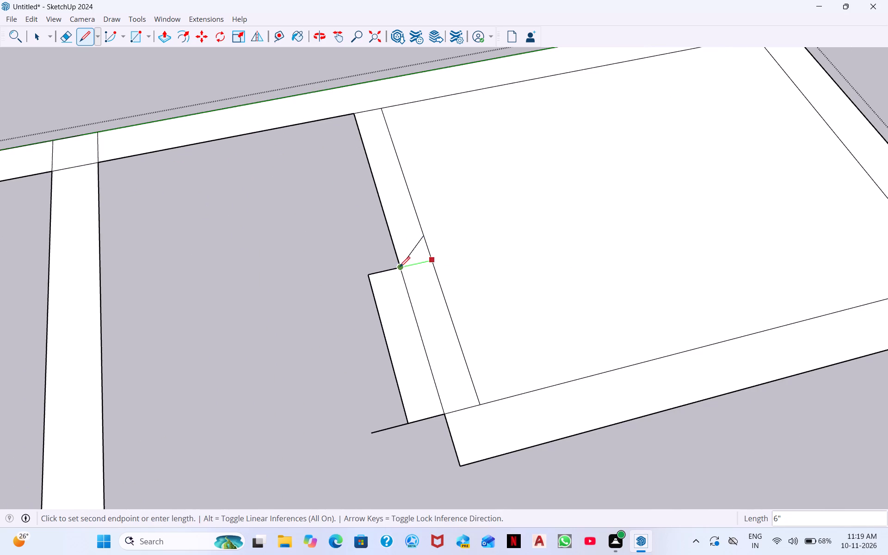
click(400, 267)
scroll(423, 254, down, 7)
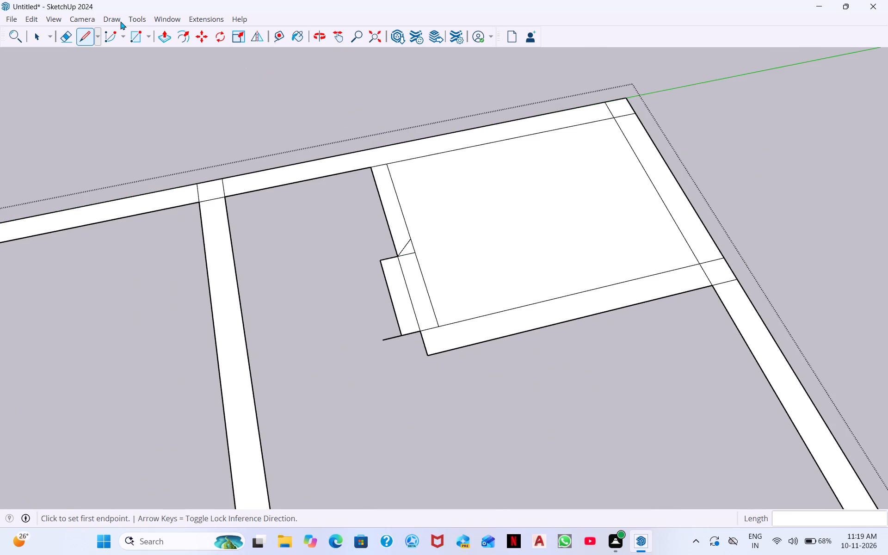
Erase the stray diagonal, the thin wall's edges along the 2.5' opening, the 2.5' helper line and both leftover stubs.
click(67, 33)
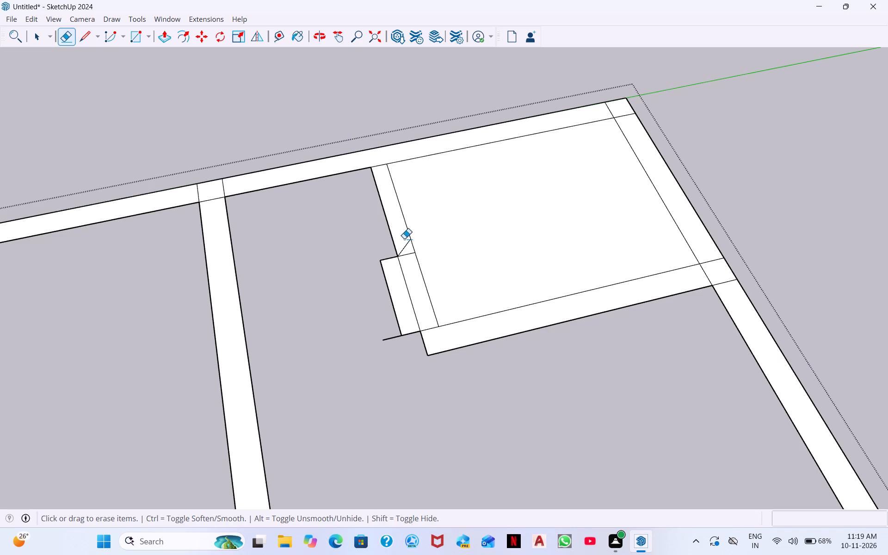
click(404, 247)
drag(451, 275, 387, 281)
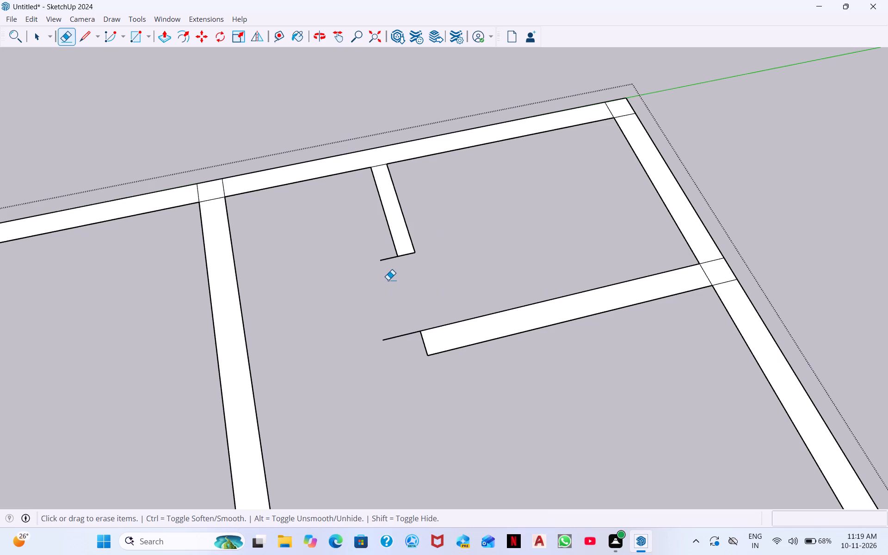
click(388, 259)
drag(401, 334, 401, 339)
Erase the overlap lines where the 9" strip meets the end wall and where the end wall meets the green-axis wall.
scroll(451, 327, down, 6)
scroll(641, 296, up, 2)
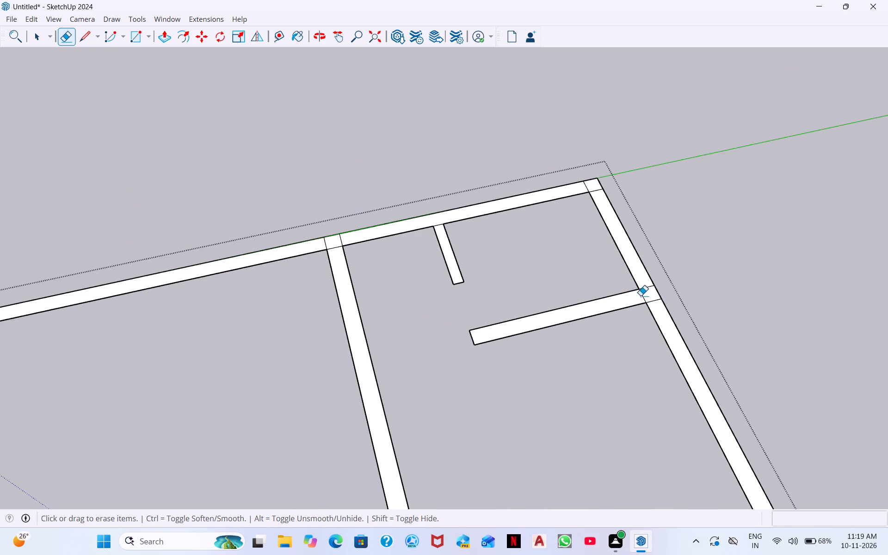
scroll(641, 296, up, 3)
click(653, 284)
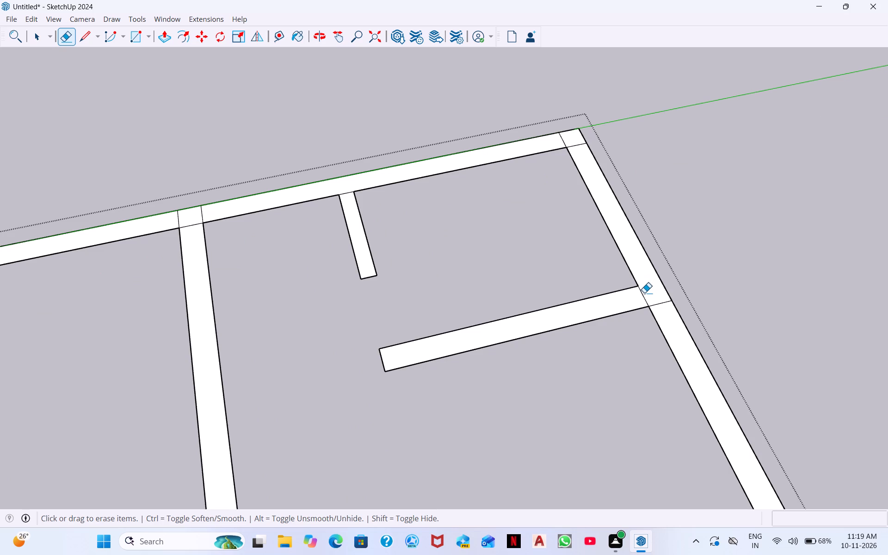
click(644, 293)
click(658, 303)
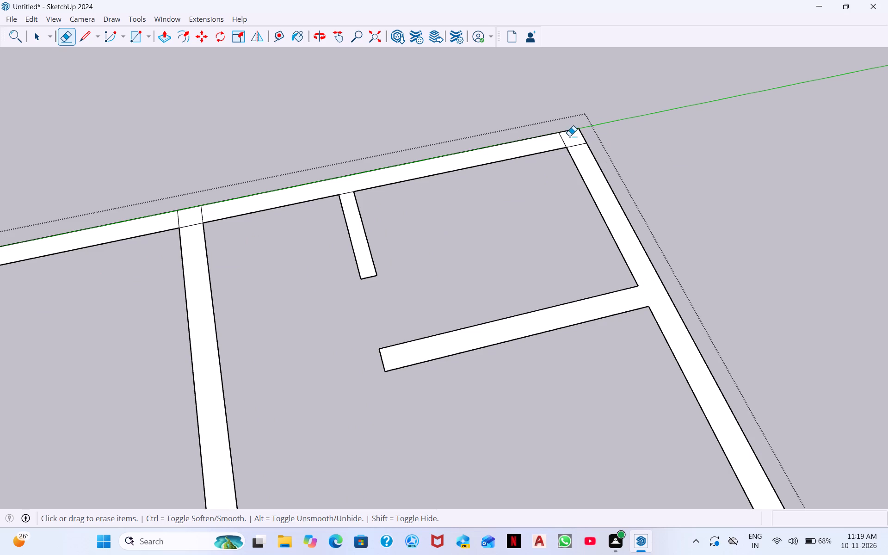
click(561, 140)
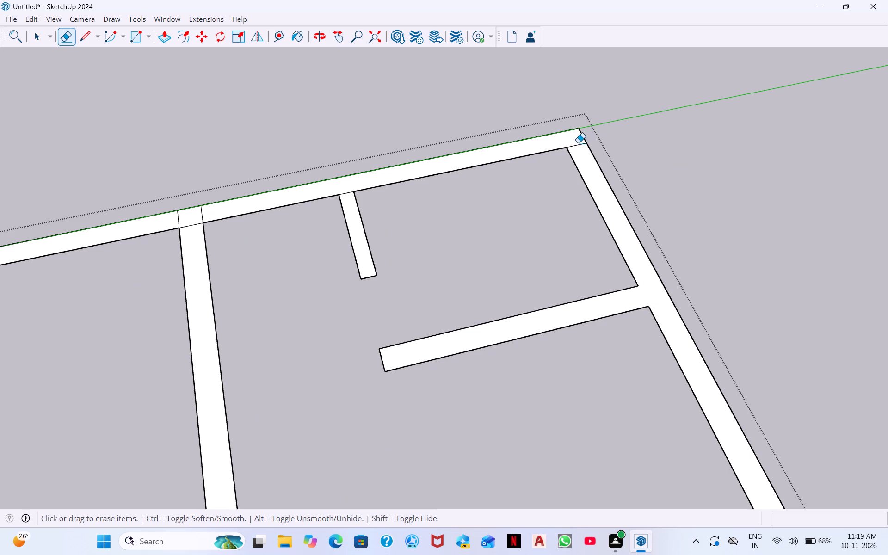
click(579, 146)
Erase the overlap lines where the thin 6" wall and the long cross wall join the green-axis wall.
scroll(538, 166, down, 1)
scroll(362, 193, up, 2)
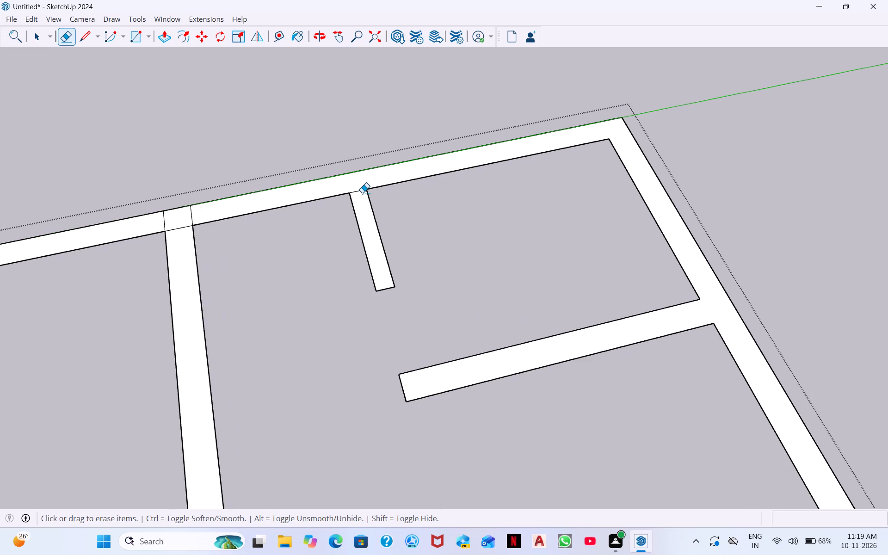
click(359, 189)
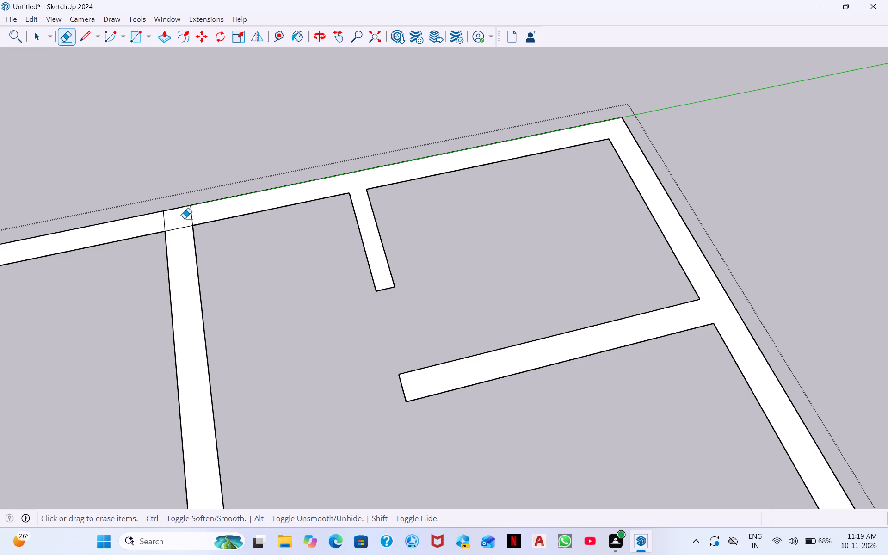
click(191, 215)
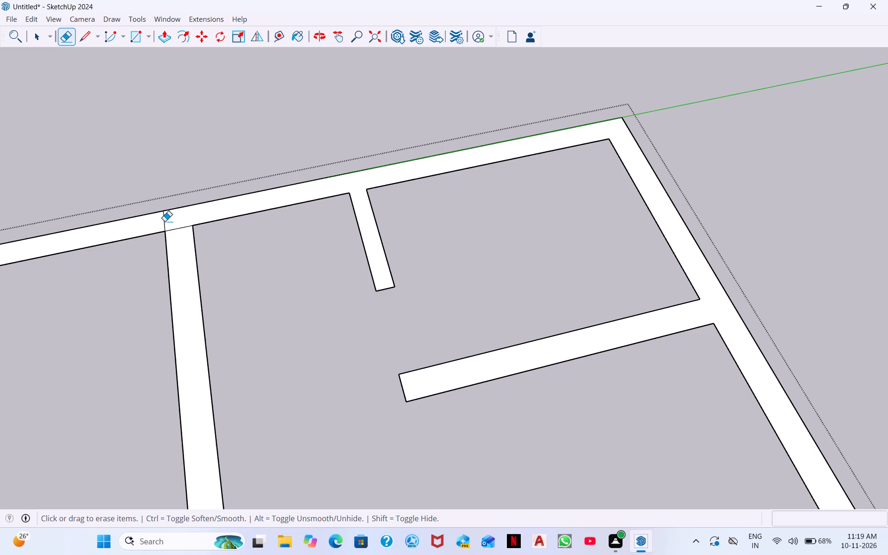
click(165, 221)
click(180, 230)
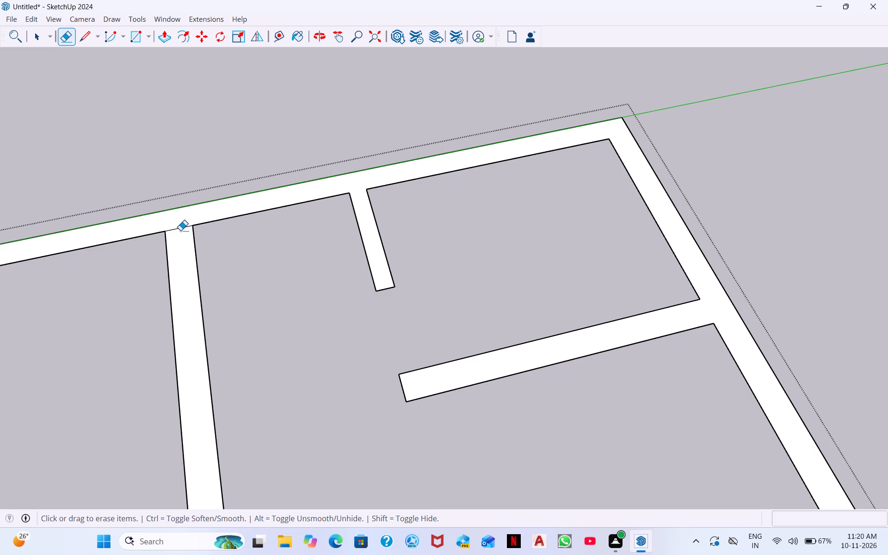
scroll(179, 225, down, 4)
click(176, 225)
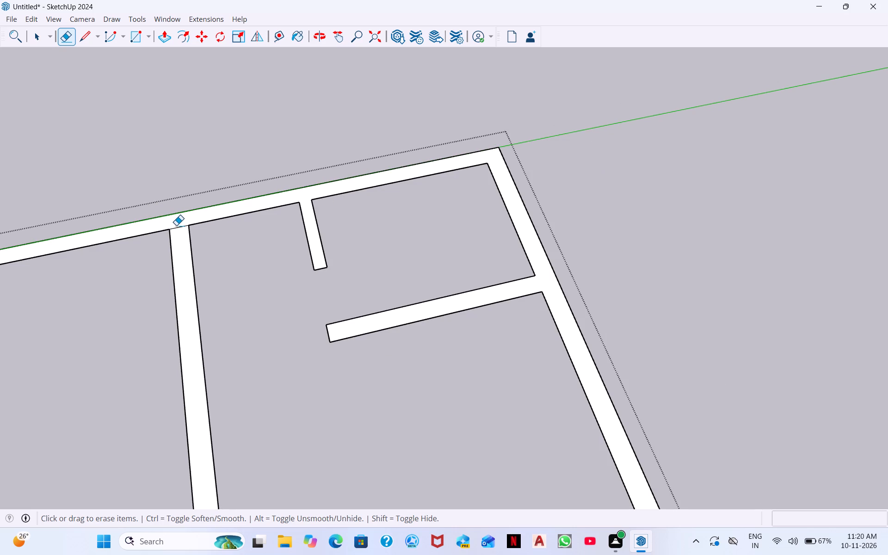
click(182, 228)
Erase the two overlap lines at the end wall's far corner, opposite the green-axis wall.
scroll(195, 223, down, 10)
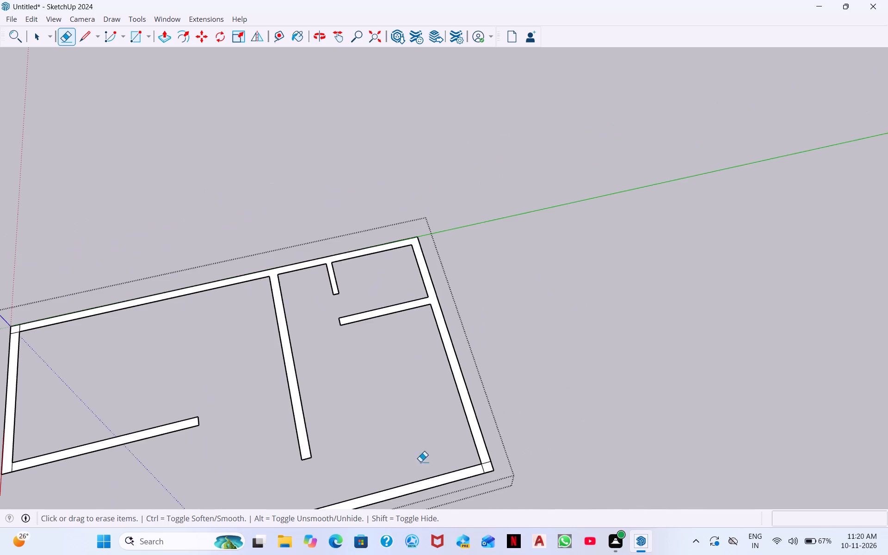
middle_drag(438, 482, 381, 321)
scroll(448, 417, up, 11)
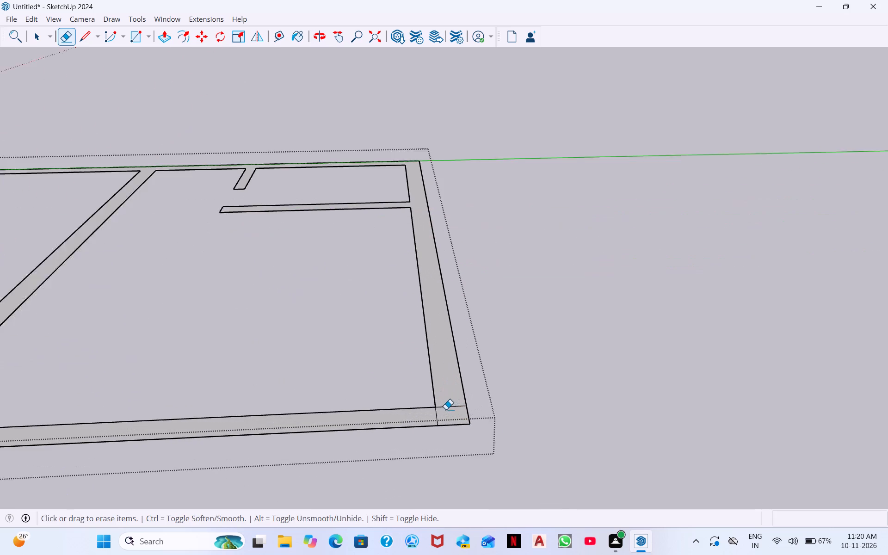
drag(450, 406, 446, 420)
click(438, 419)
drag(434, 416, 435, 414)
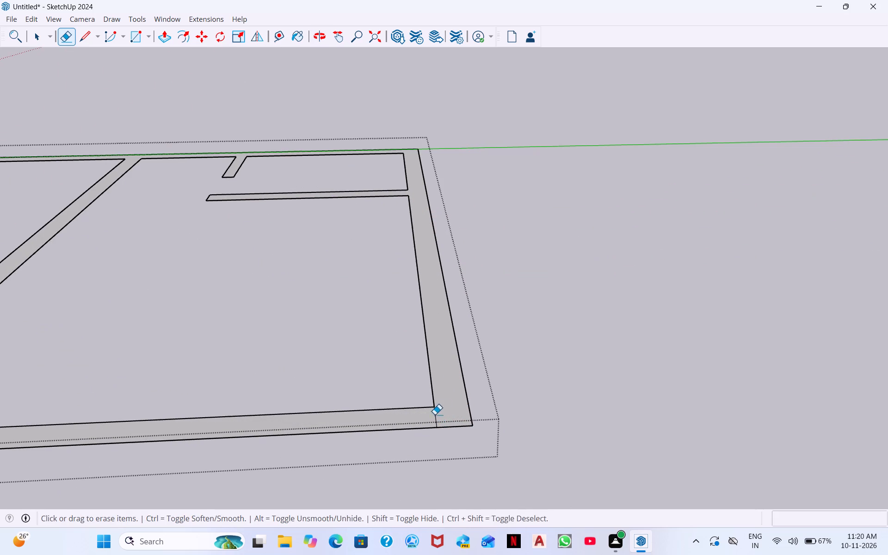
drag(435, 414, 449, 407)
Erase the overlap lines at both corners of the end wall along the red axis, including the two at the origin corner.
scroll(381, 386, down, 11)
middle_drag(135, 256, 413, 239)
scroll(295, 239, down, 1)
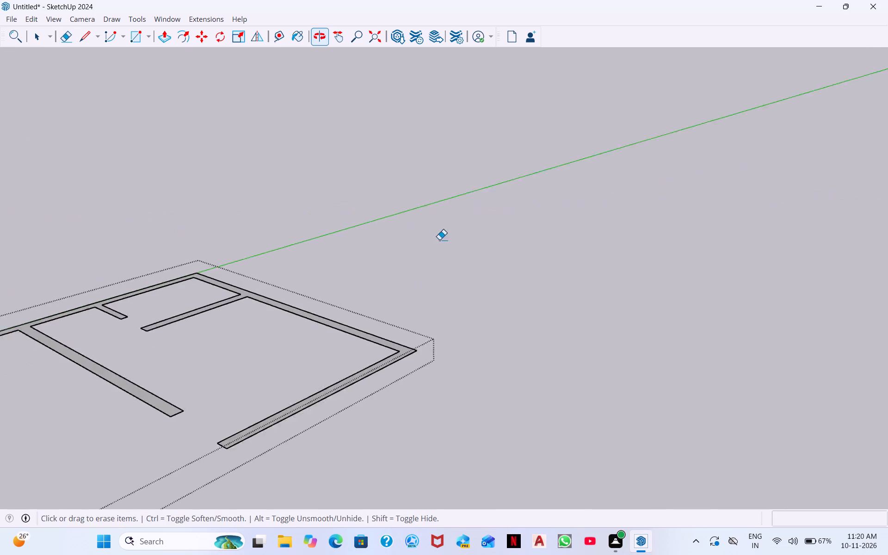
scroll(439, 240, down, 1)
scroll(242, 408, down, 18)
middle_drag(513, 365, 311, 427)
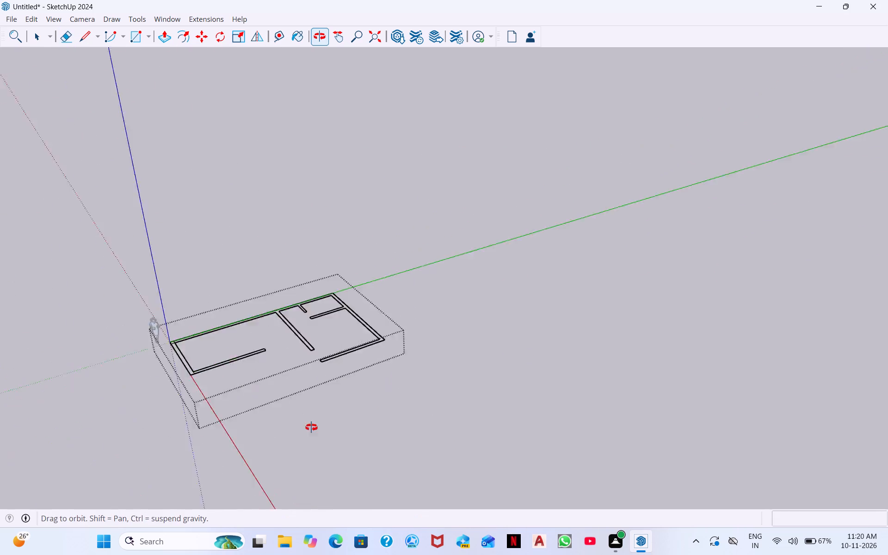
middle_drag(311, 427, 274, 407)
middle_drag(284, 377, 276, 352)
scroll(225, 327, up, 19)
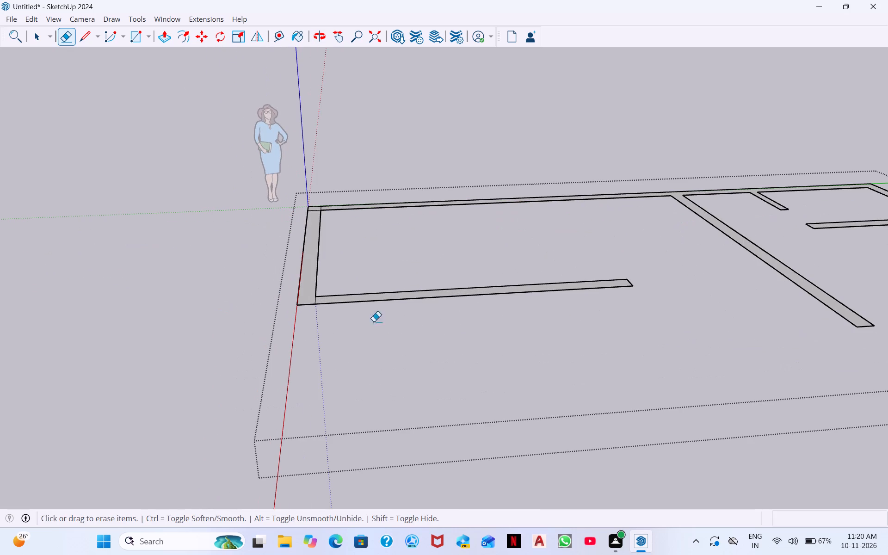
scroll(313, 297, up, 7)
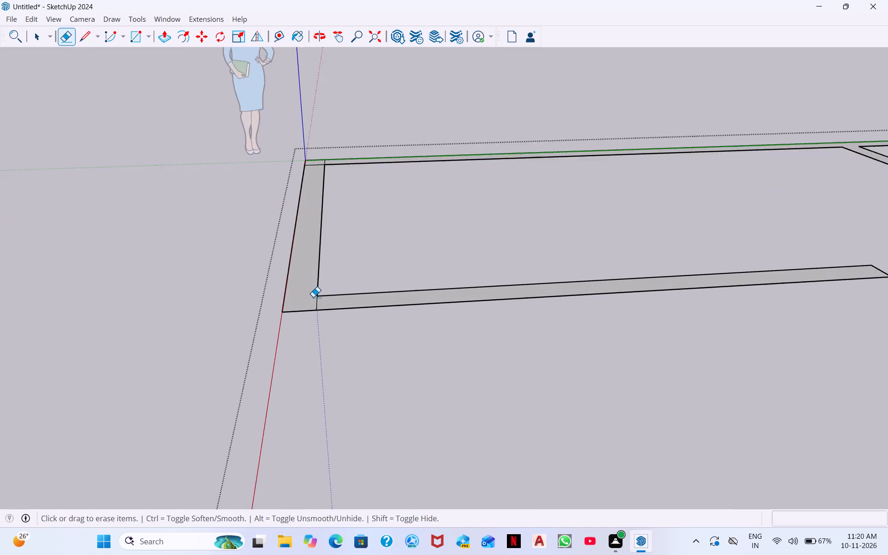
scroll(313, 297, up, 5)
click(318, 309)
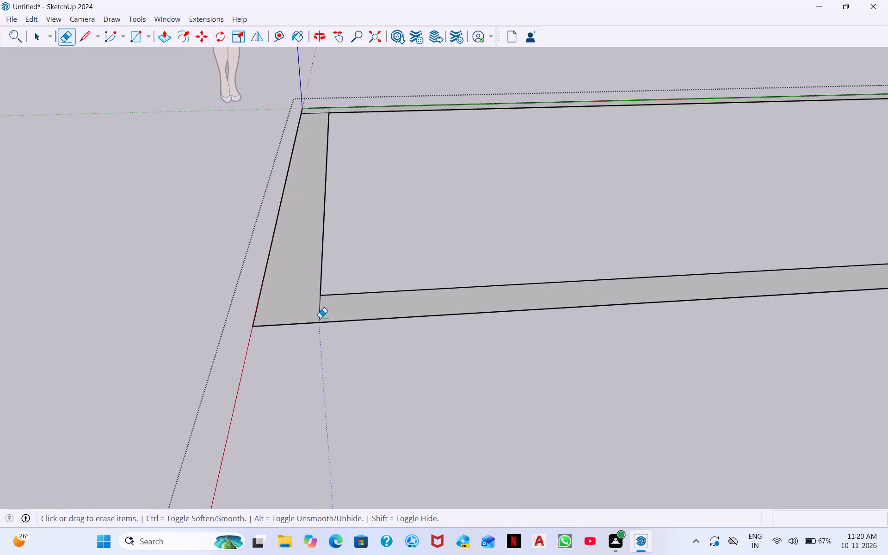
drag(326, 308, 296, 304)
middle_drag(308, 187, 296, 344)
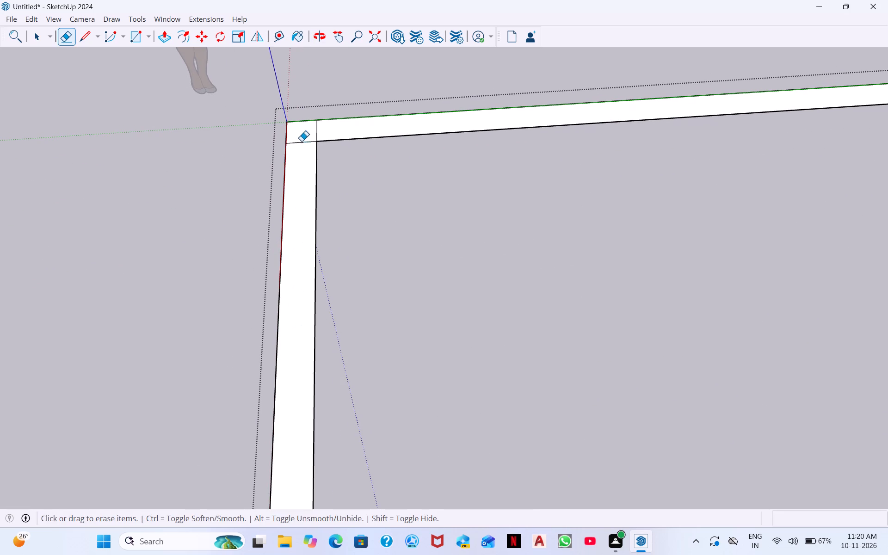
drag(302, 135, 301, 148)
drag(306, 133, 333, 133)
Examine the cleaned-up wall outline from several angles for leftover lines at the wall junctions.
scroll(347, 136, down, 5)
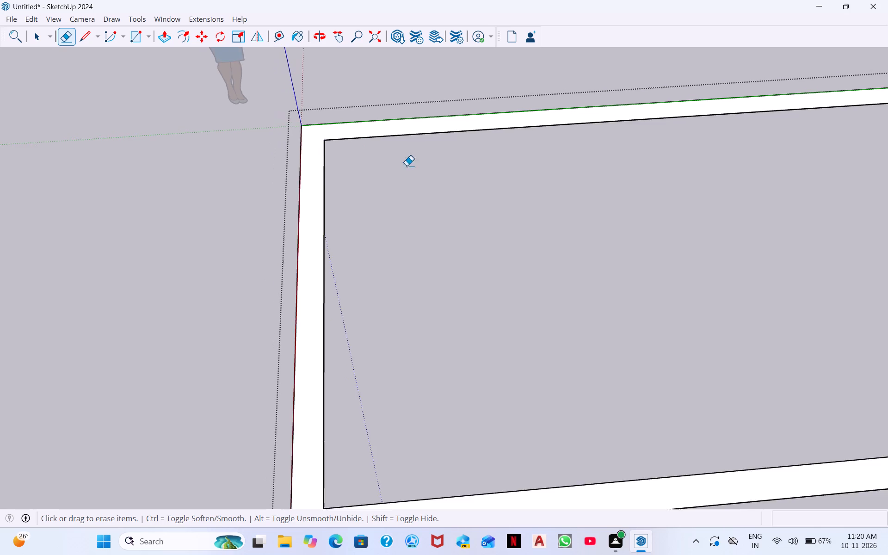
scroll(407, 166, down, 7)
scroll(887, 234, down, 7)
middle_drag(709, 245, 676, 252)
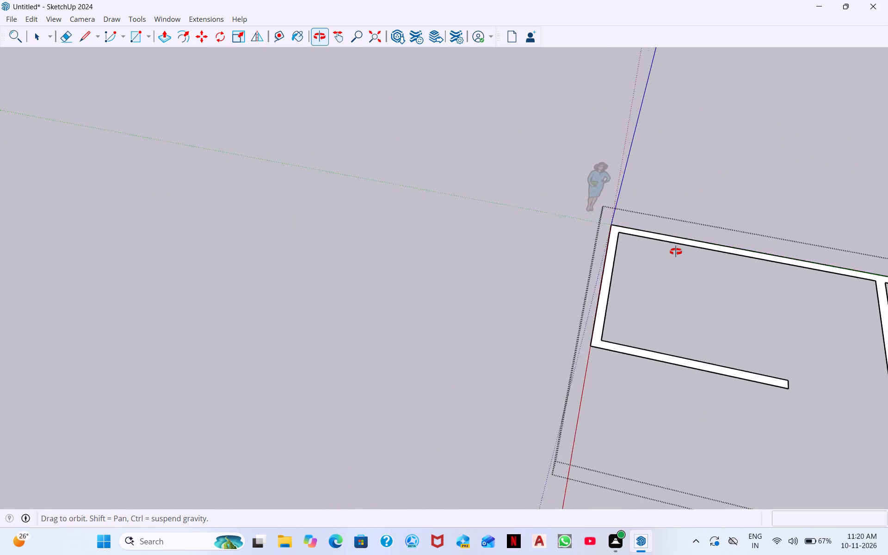
middle_drag(676, 252, 861, 250)
scroll(783, 209, up, 2)
scroll(784, 214, down, 8)
middle_drag(795, 287, 885, 274)
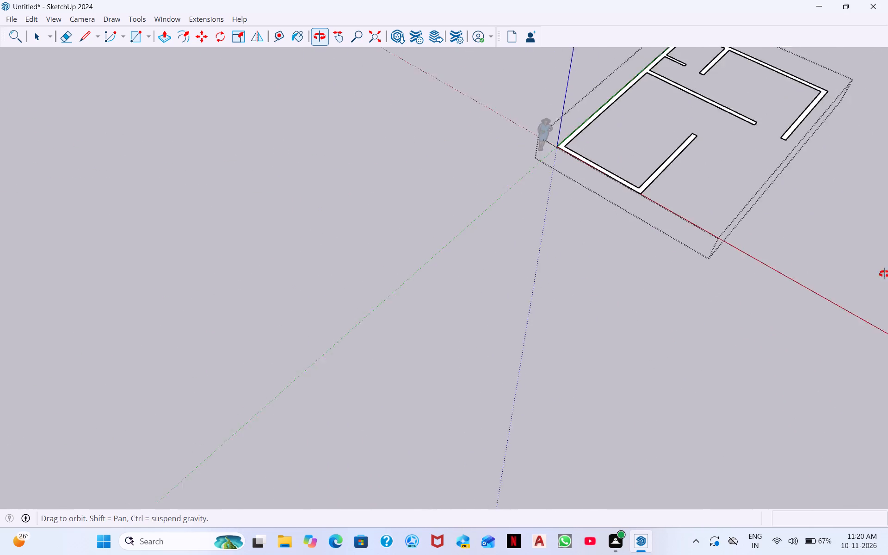
middle_drag(885, 274, 814, 167)
middle_drag(817, 243, 662, 217)
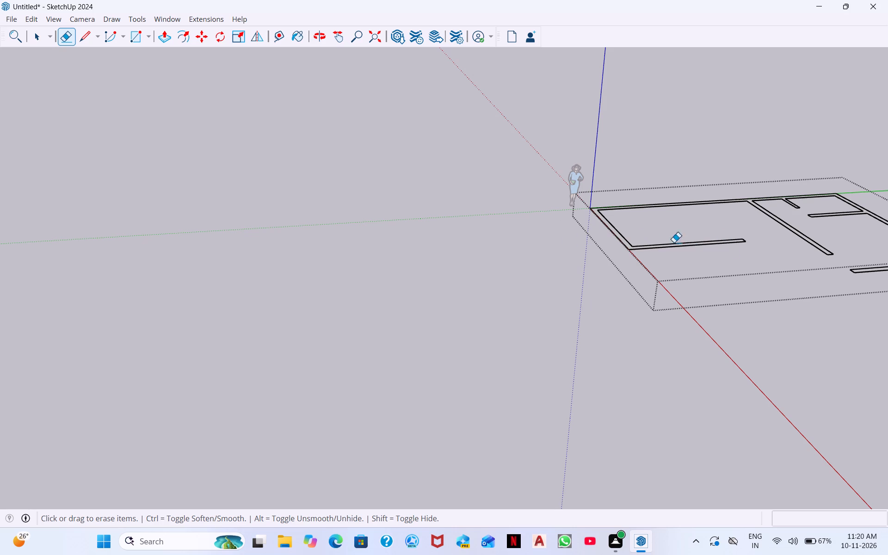
middle_drag(734, 264, 706, 396)
scroll(731, 281, down, 1)
middle_drag(715, 359, 551, 378)
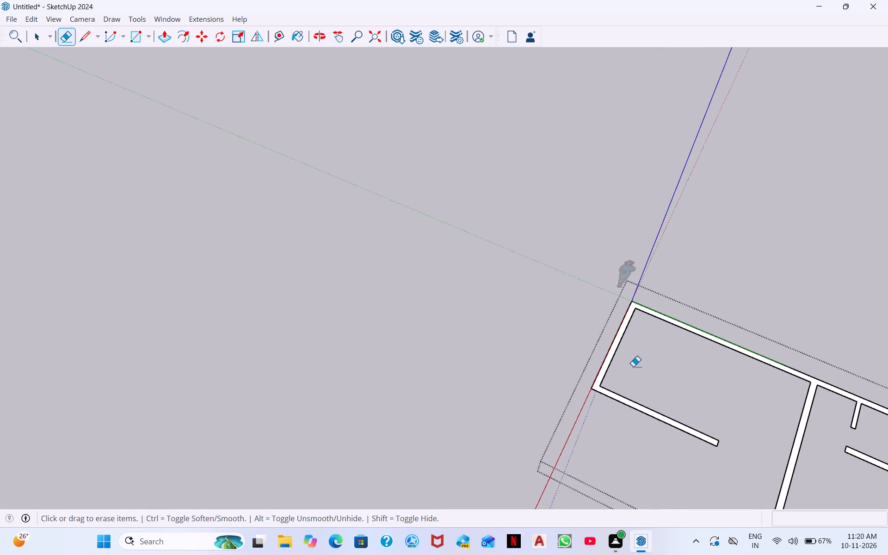
scroll(634, 364, down, 7)
middle_drag(775, 391, 807, 250)
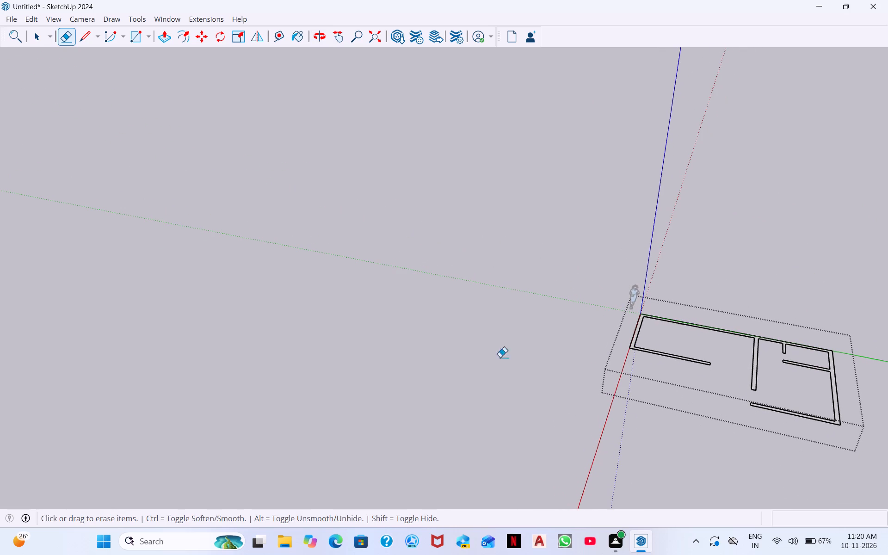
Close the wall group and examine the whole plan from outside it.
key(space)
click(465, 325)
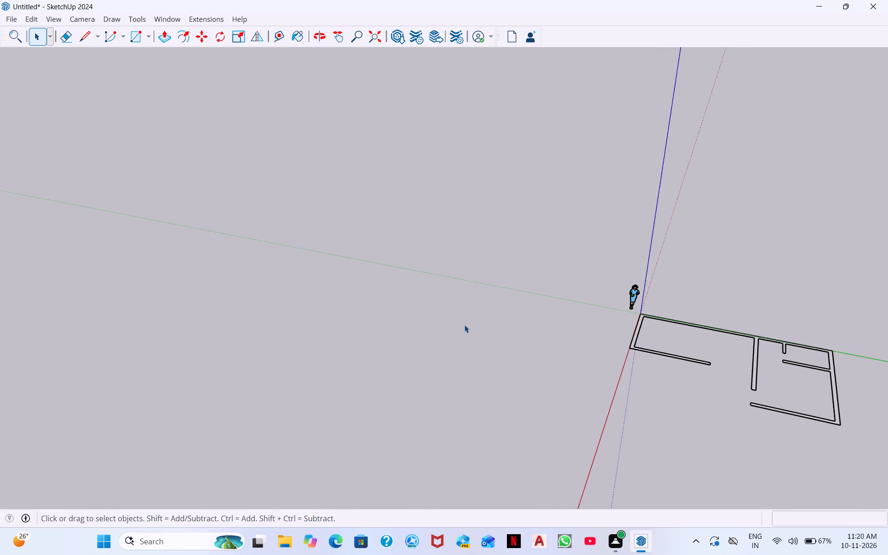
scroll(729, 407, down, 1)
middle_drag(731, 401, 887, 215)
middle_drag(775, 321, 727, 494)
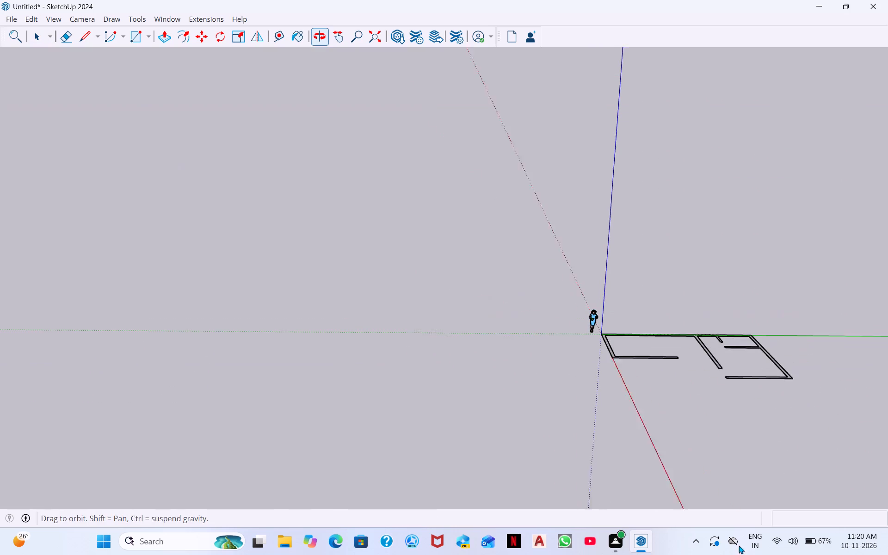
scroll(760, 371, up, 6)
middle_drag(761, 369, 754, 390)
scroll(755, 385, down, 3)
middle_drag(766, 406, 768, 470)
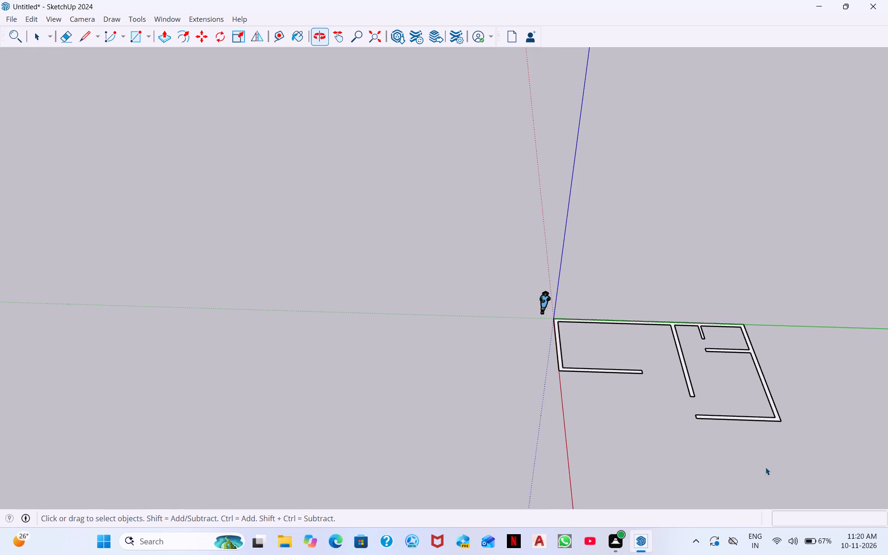
Open the wall group for editing and Push/Pull the connected wall face up 10'.
click(687, 379)
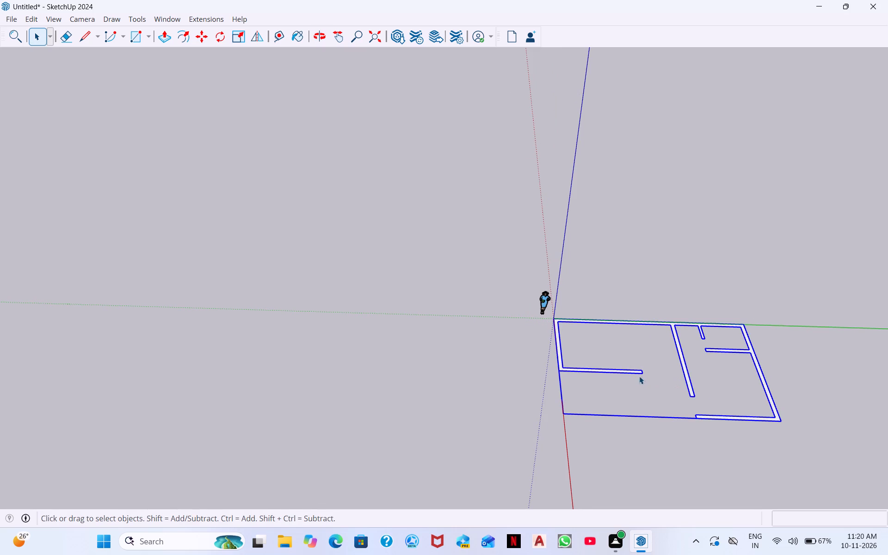
click(633, 375)
click(631, 375)
double_click(573, 368)
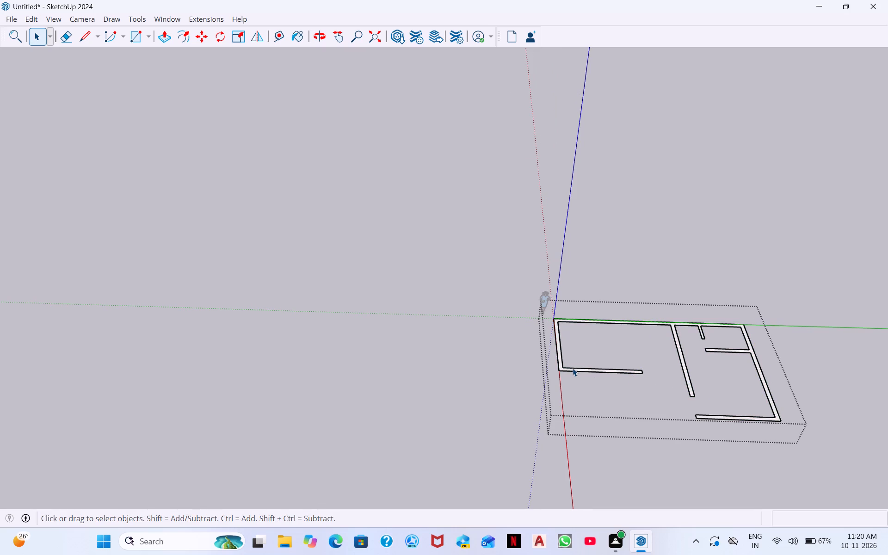
scroll(573, 354, up, 12)
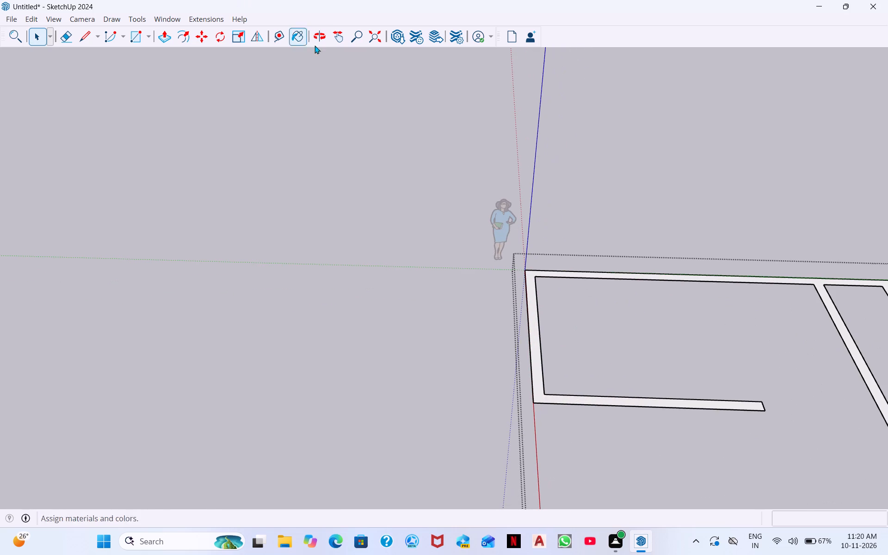
key(p)
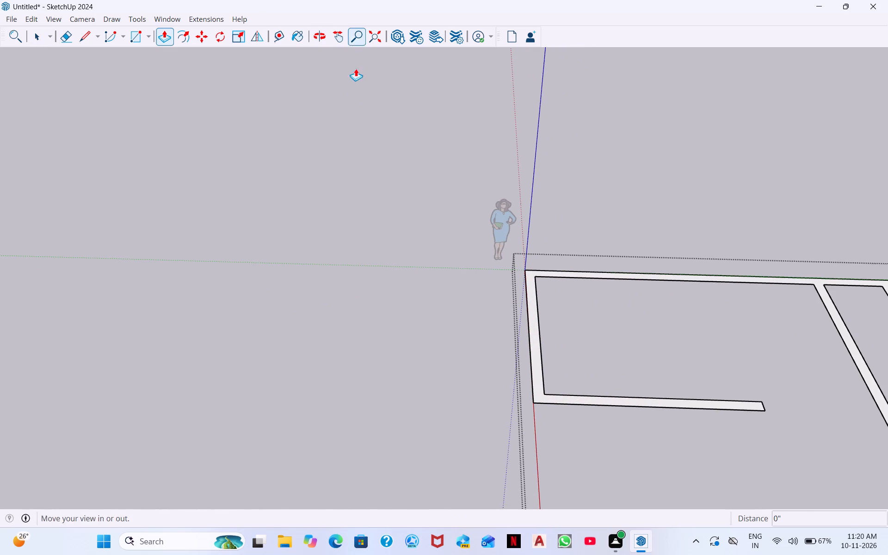
click(535, 335)
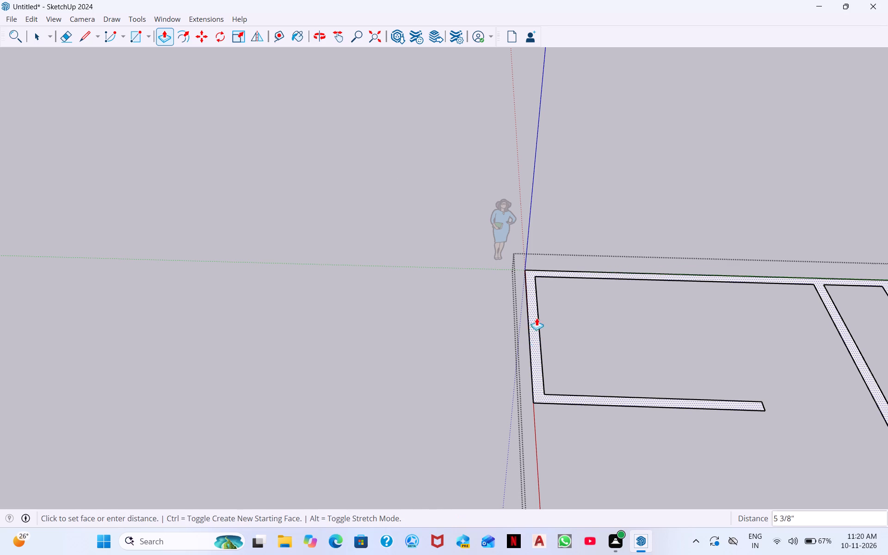
text(10)
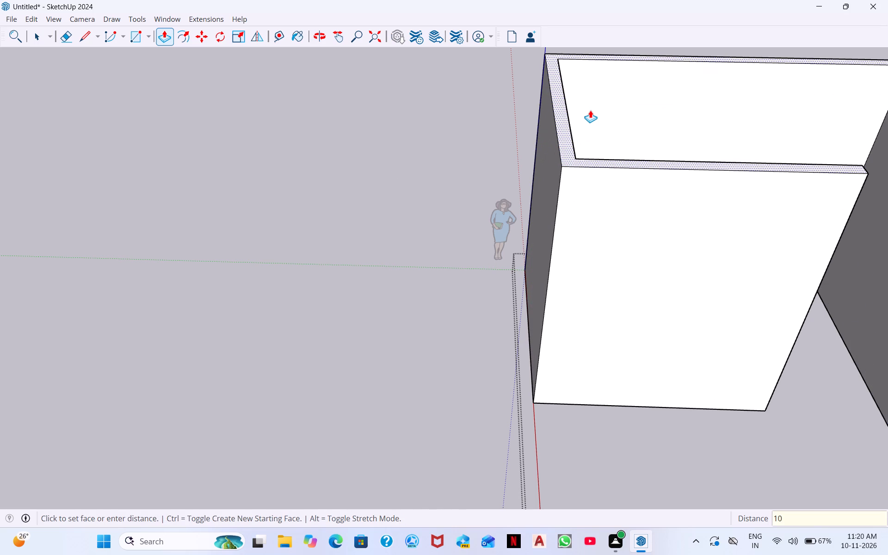
key(apostrophe)
key(Return)
Examine the raised walls from several sides for stray edges on their faces.
scroll(536, 315, down, 4)
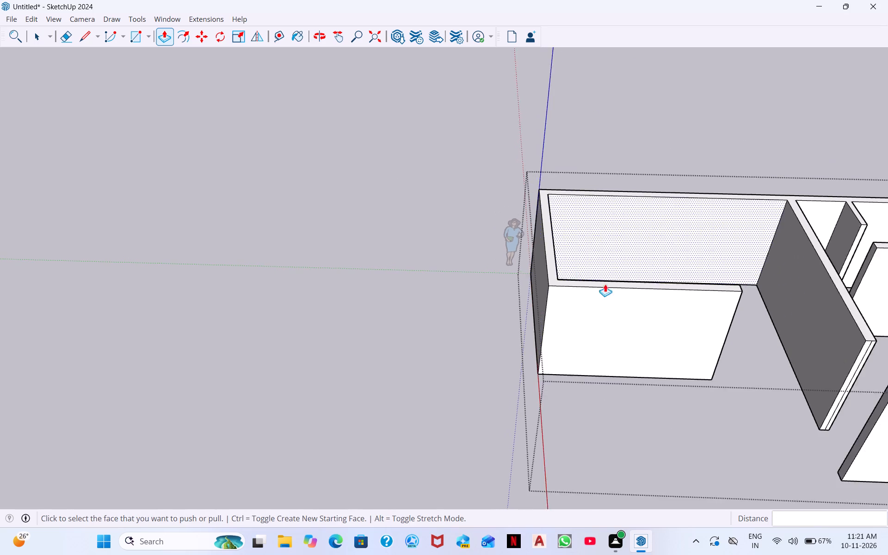
middle_drag(608, 264, 688, 146)
middle_drag(780, 278, 611, 289)
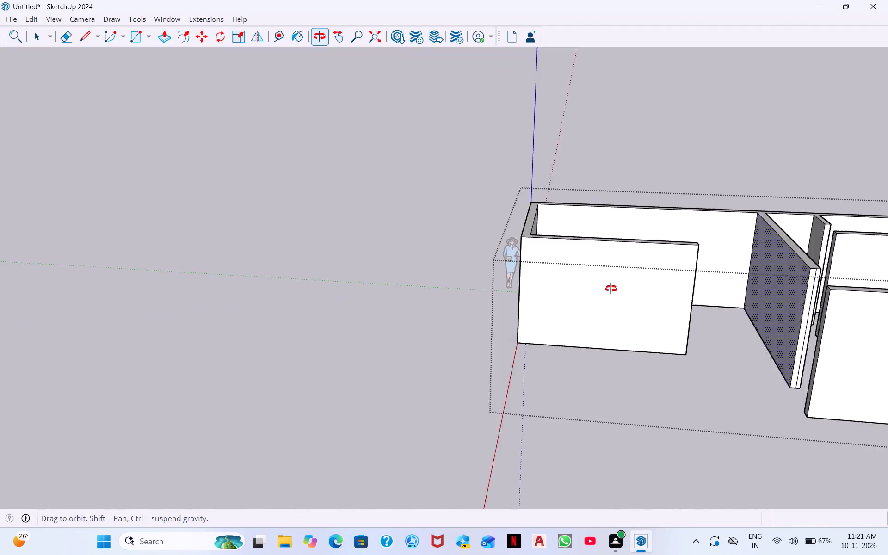
middle_drag(611, 289, 369, 269)
middle_drag(585, 340, 582, 336)
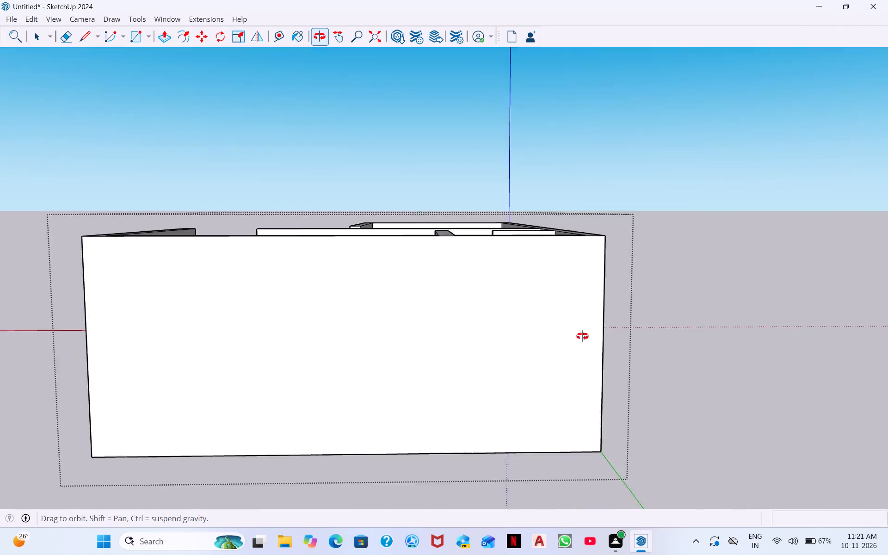
middle_drag(582, 336, 746, 277)
middle_drag(590, 324, 825, 439)
middle_drag(750, 406, 605, 390)
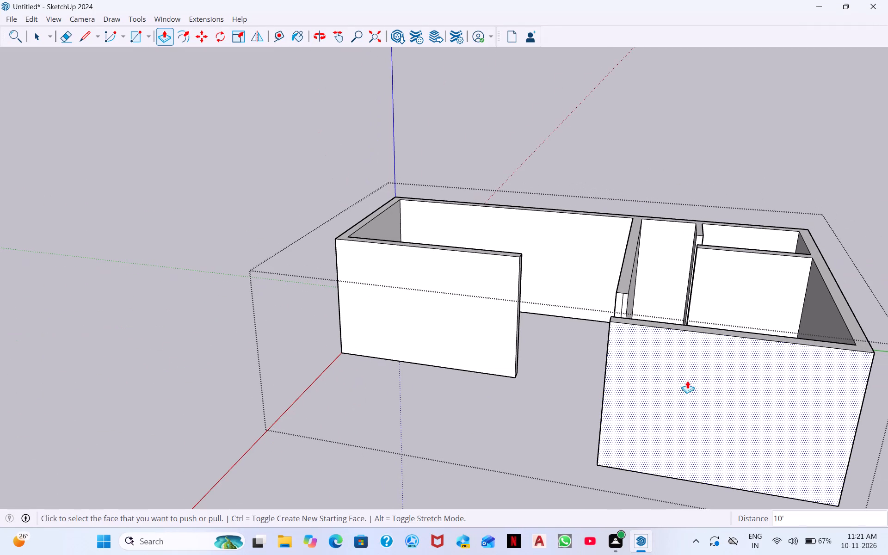
Erase the stray vertical edge on the free end of the long cross wall.
key(space)
scroll(635, 314, up, 6)
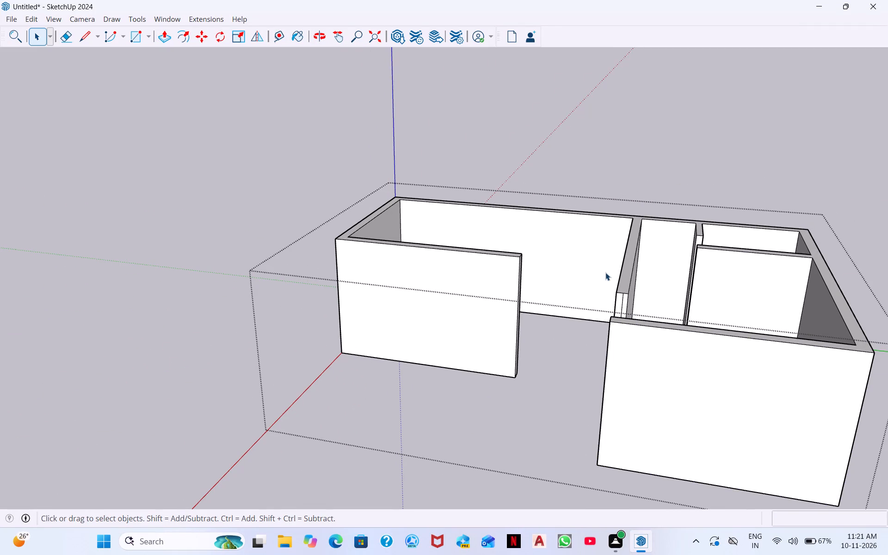
scroll(550, 269, up, 1)
middle_drag(512, 228, 292, 269)
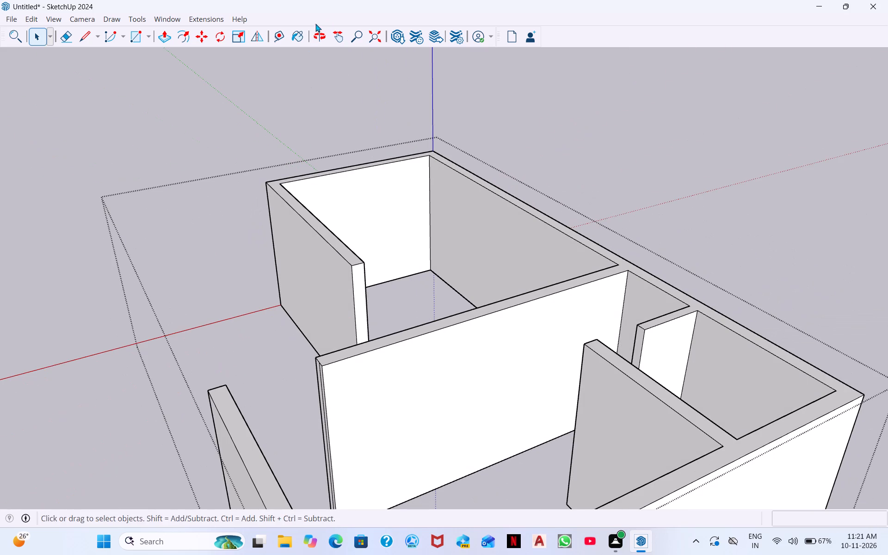
click(64, 37)
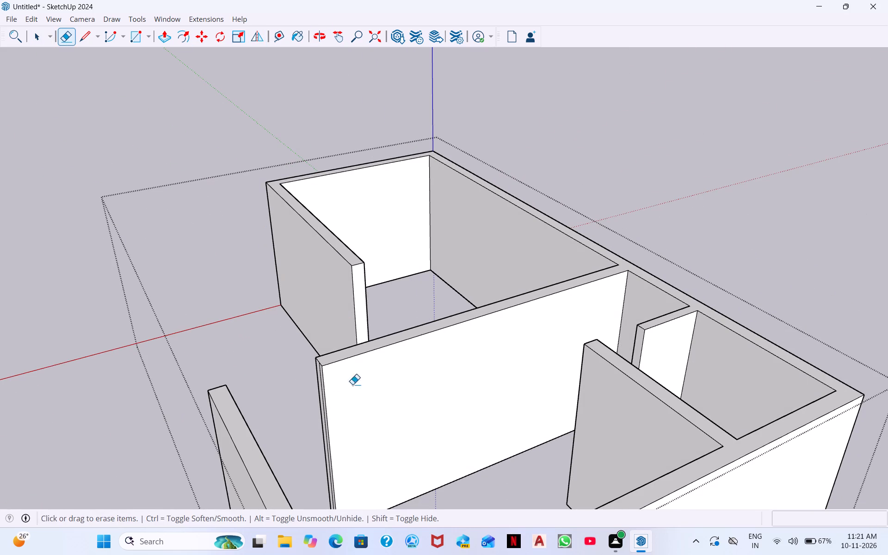
middle_drag(360, 382, 463, 300)
click(518, 208)
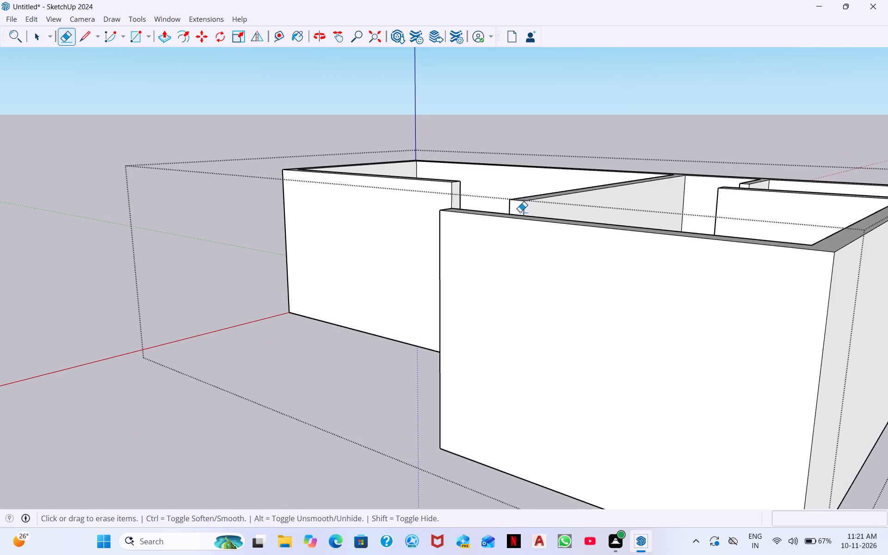
Examine the raised walls from the outside and from above for any remaining stray edges.
middle_drag(884, 372, 762, 313)
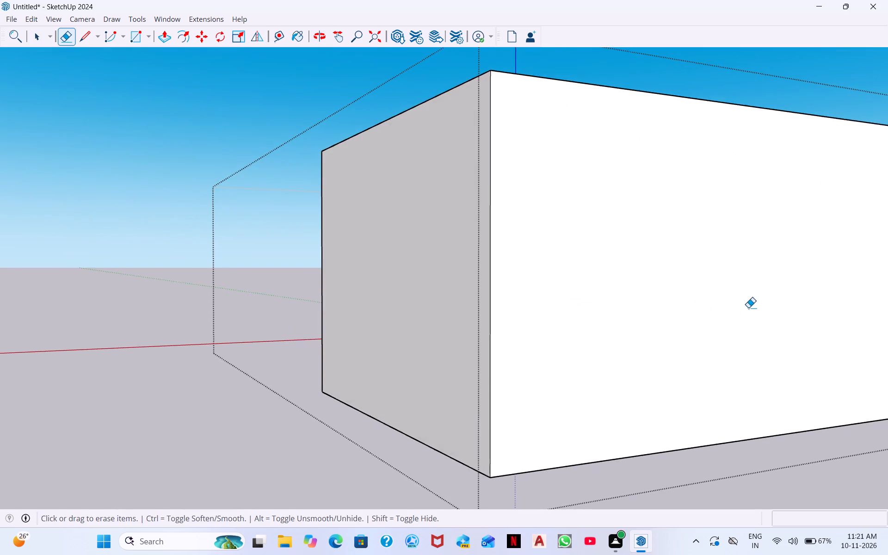
scroll(455, 253, down, 3)
middle_drag(488, 294, 765, 477)
scroll(387, 113, down, 5)
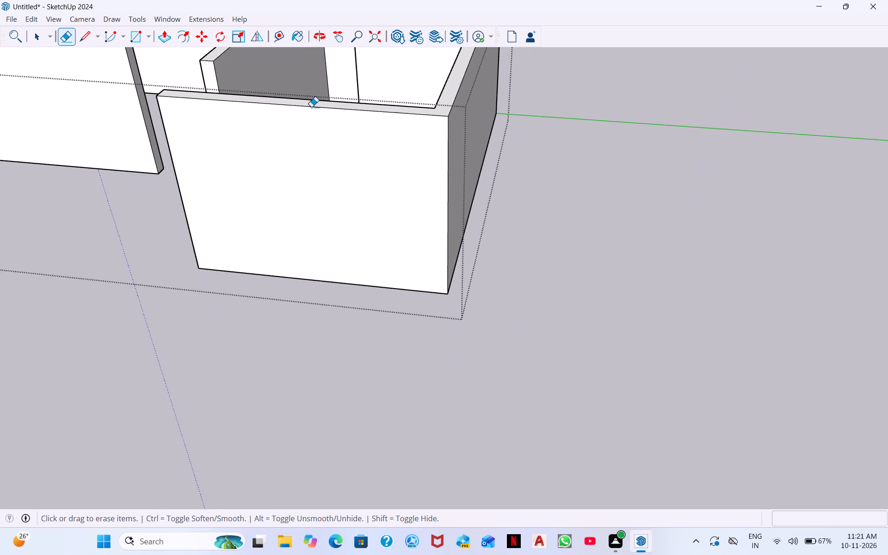
scroll(311, 107, down, 2)
scroll(254, 171, up, 1)
middle_drag(254, 170, 575, 128)
middle_drag(419, 133, 536, 119)
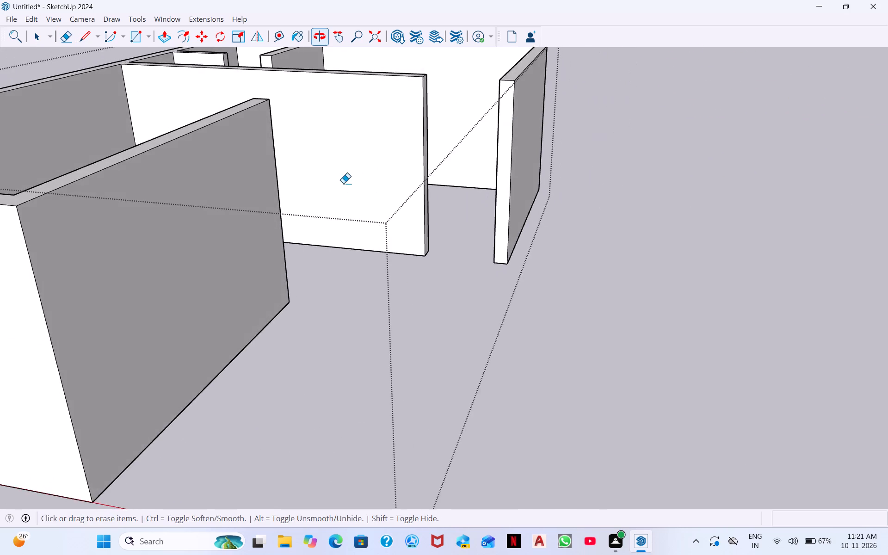
scroll(344, 183, down, 8)
middle_drag(314, 250, 46, 224)
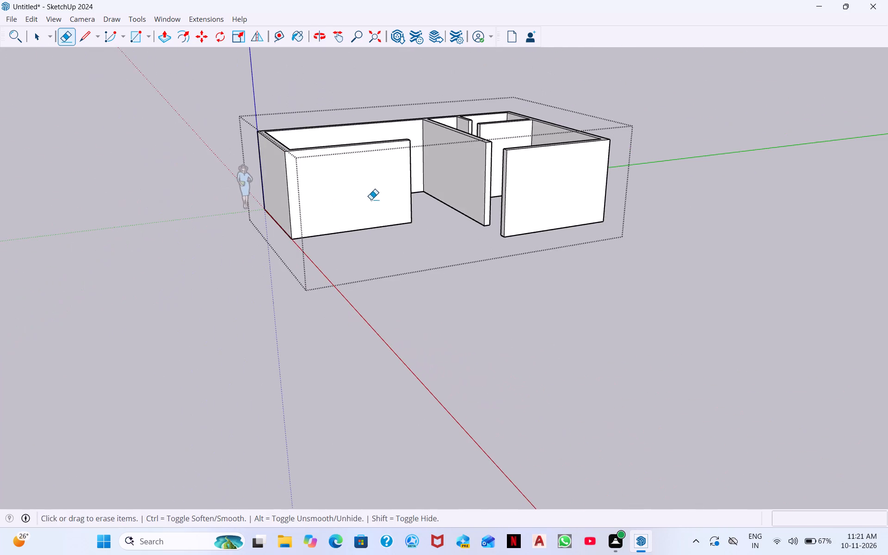
middle_drag(334, 185, 333, 367)
middle_drag(279, 175, 333, 301)
middle_drag(353, 313, 438, 347)
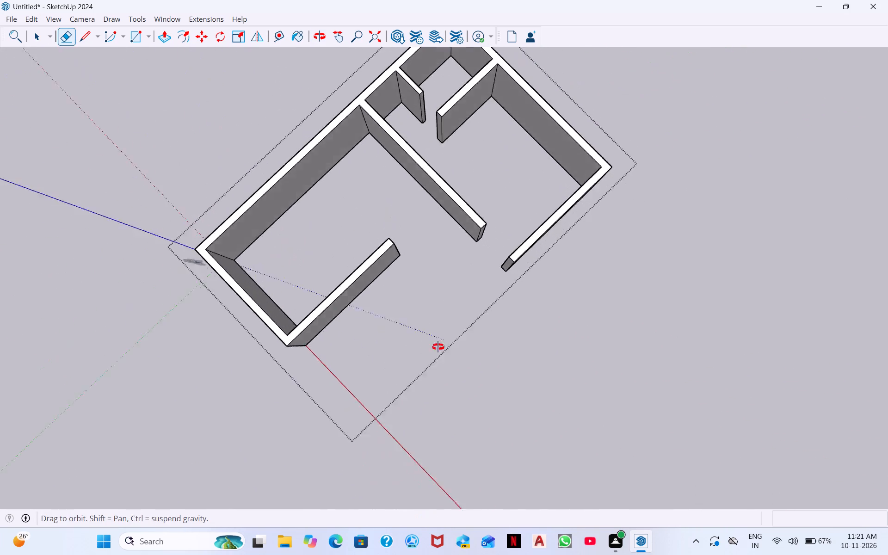
Examine the raised walls inside the group from above, below and the outer sides for remaining stray edges.
middle_drag(438, 347, 601, 229)
middle_drag(148, 250, 400, 172)
middle_drag(280, 336, 363, 202)
middle_drag(293, 335, 367, 210)
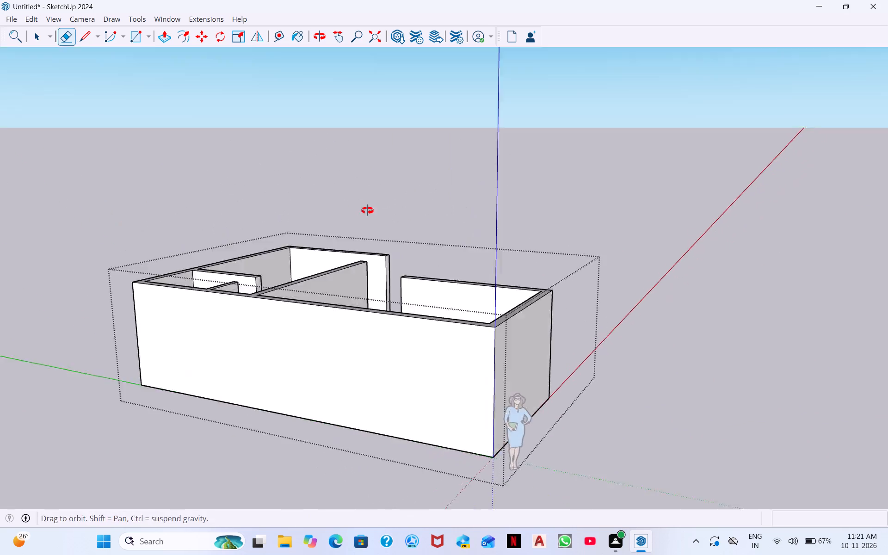
middle_drag(367, 210, 370, 211)
middle_drag(325, 323, 389, 183)
middle_drag(387, 346, 419, 213)
middle_drag(345, 351, 191, 554)
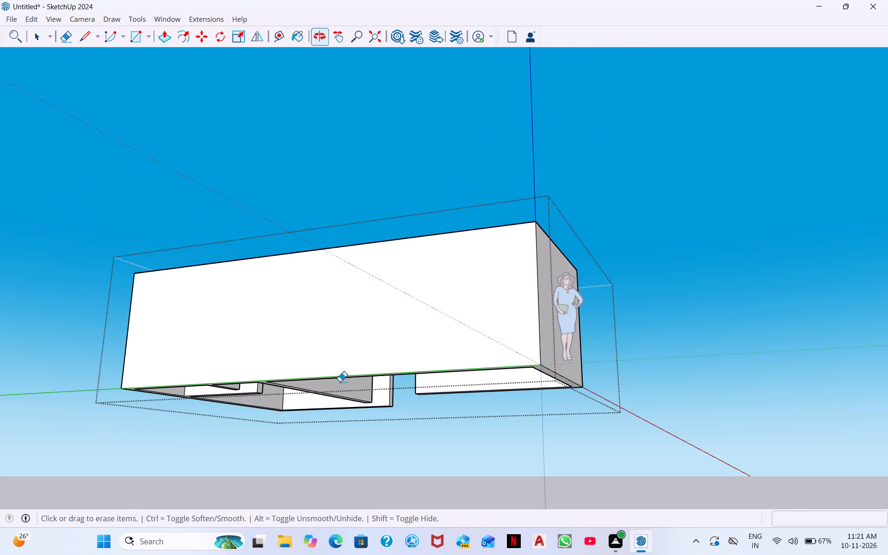
middle_drag(286, 251, 39, 414)
Close the wall group to finish editing it.
key(space)
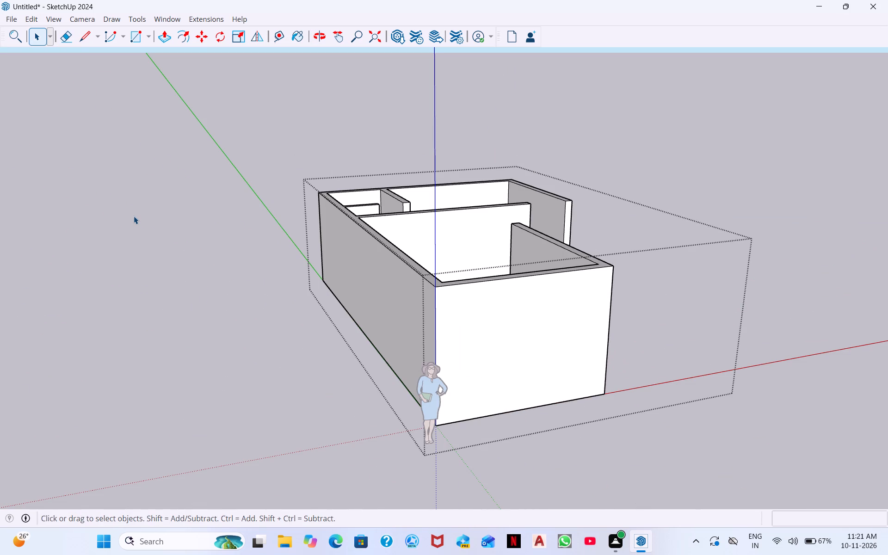
click(126, 200)
Examine the raised wall model as a whole from its different sides and from a distance.
middle_drag(461, 297, 42, 290)
middle_drag(601, 376, 521, 391)
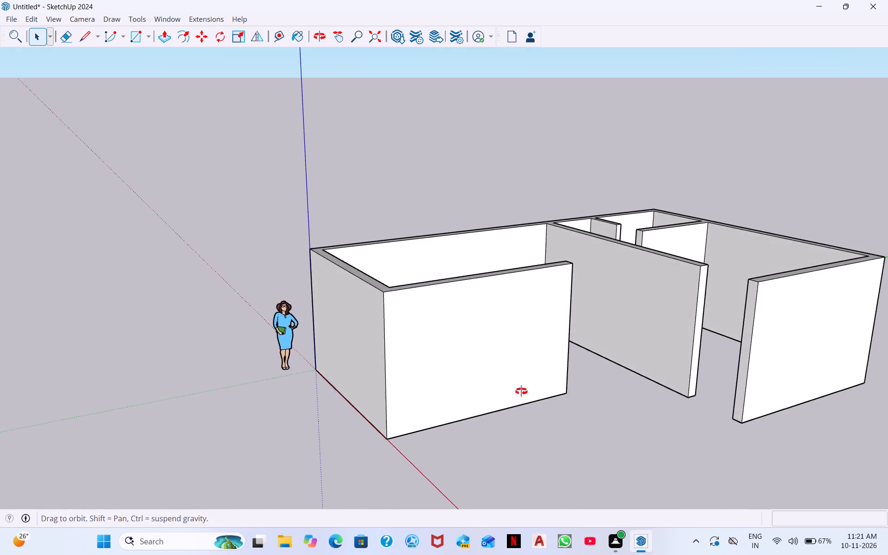
middle_drag(521, 391, 230, 448)
scroll(354, 376, down, 6)
middle_drag(438, 500, 589, 459)
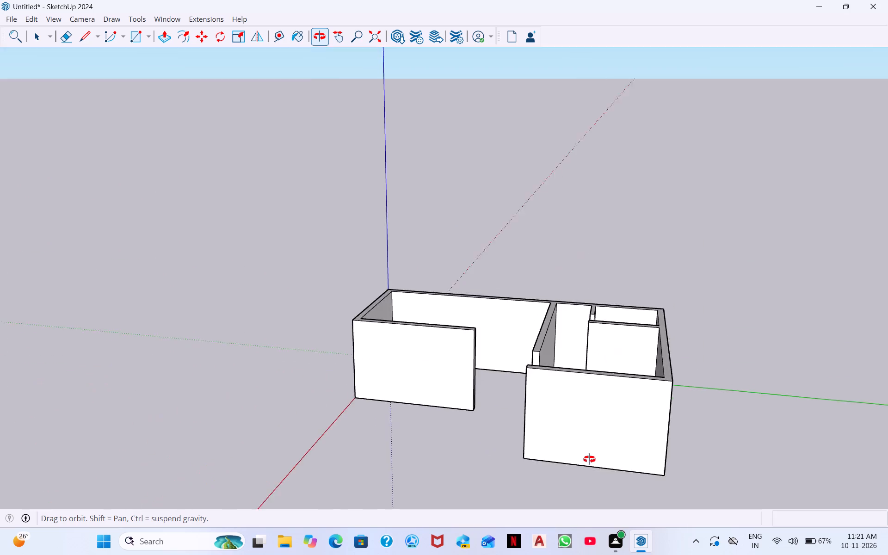
middle_drag(589, 459, 584, 468)
scroll(466, 371, up, 3)
scroll(468, 365, down, 5)
scroll(459, 414, down, 6)
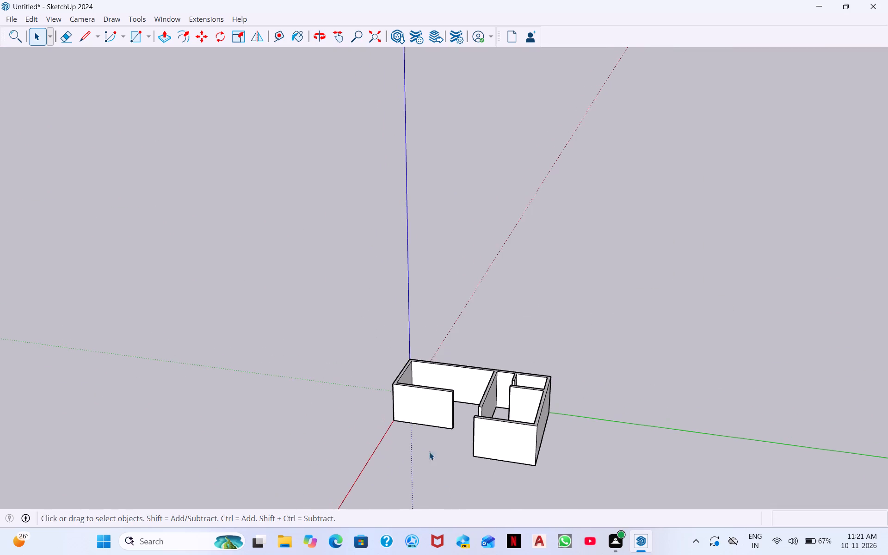
scroll(429, 452, down, 2)
middle_drag(419, 449, 442, 391)
scroll(464, 483, down, 7)
middle_drag(450, 467, 470, 461)
scroll(450, 467, down, 1)
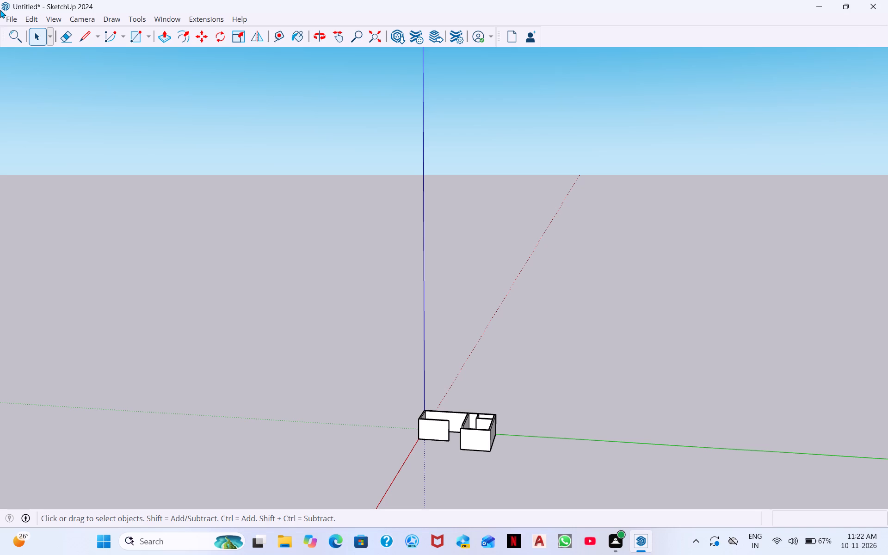
Examine the front walls and the opening between them up close, from ground level and from above.
scroll(473, 213, up, 3)
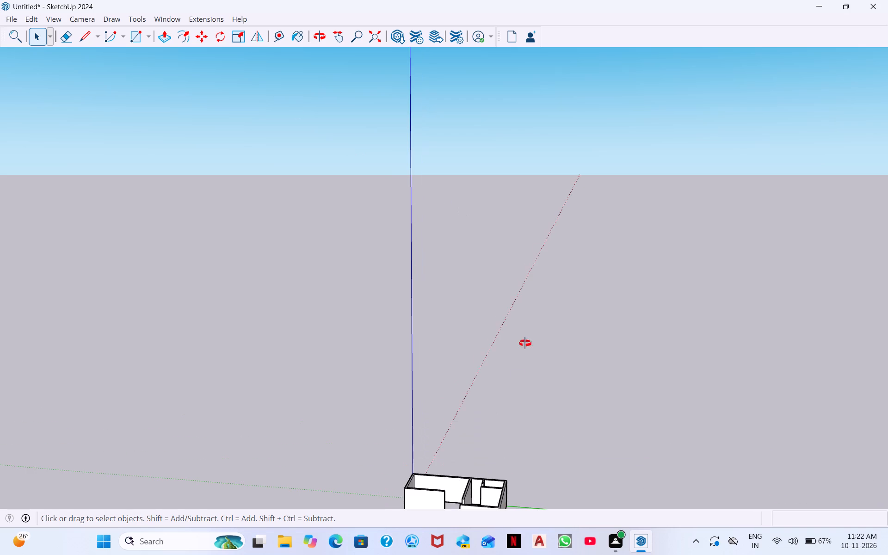
middle_drag(524, 347, 507, 531)
middle_drag(435, 422, 475, 490)
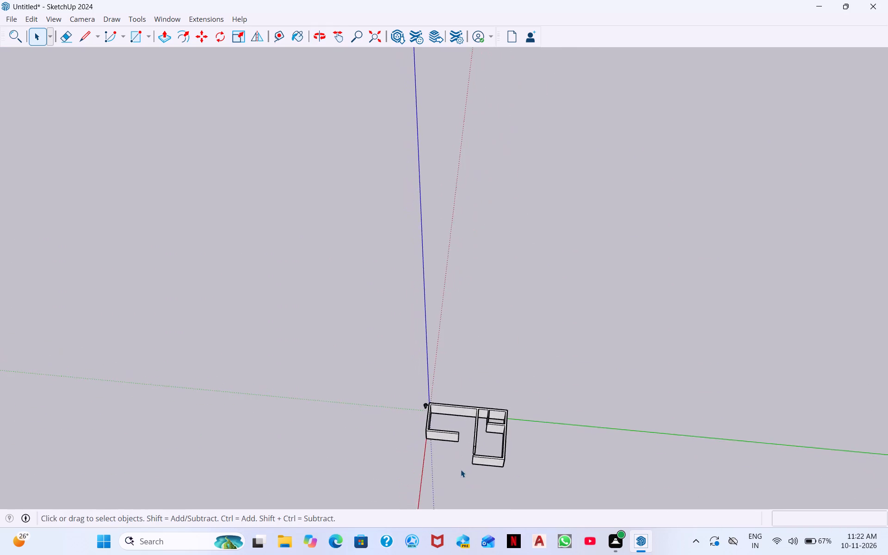
scroll(461, 469, up, 16)
middle_drag(398, 463, 462, 268)
scroll(407, 373, up, 14)
middle_drag(344, 333, 350, 285)
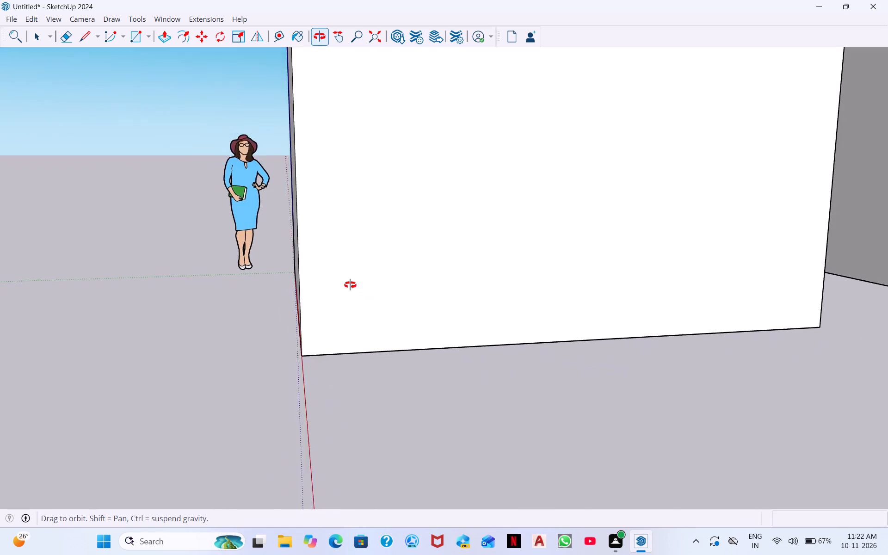
middle_drag(350, 285, 301, 276)
scroll(479, 315, down, 11)
middle_drag(573, 306, 320, 272)
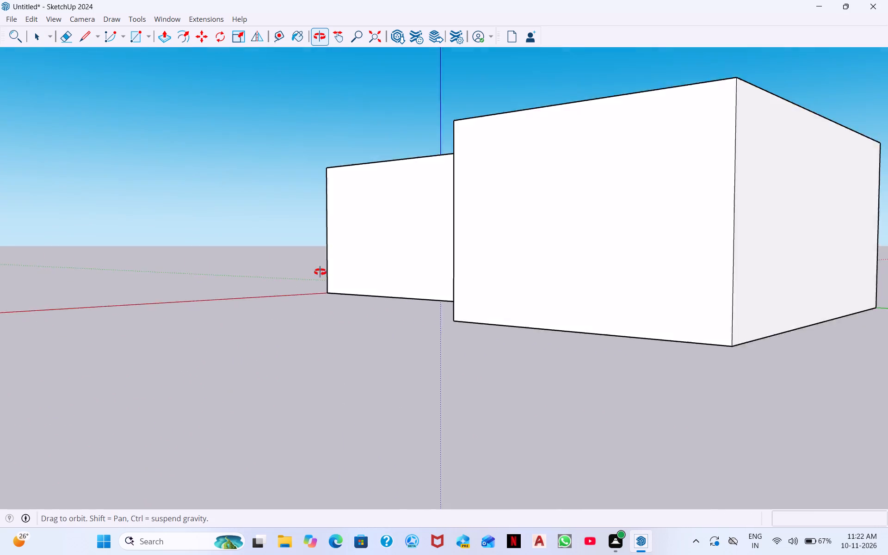
middle_drag(320, 272, 483, 352)
scroll(563, 317, up, 6)
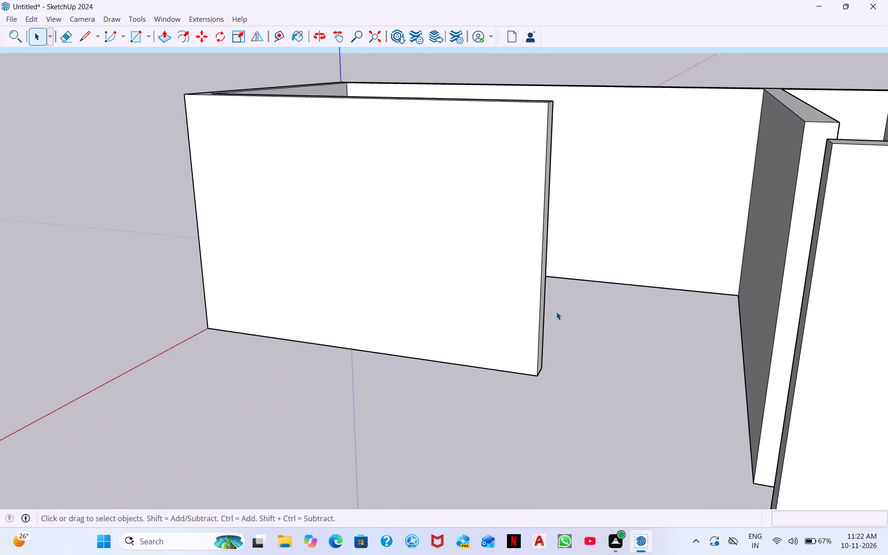
middle_drag(604, 293, 591, 438)
middle_drag(563, 366, 580, 288)
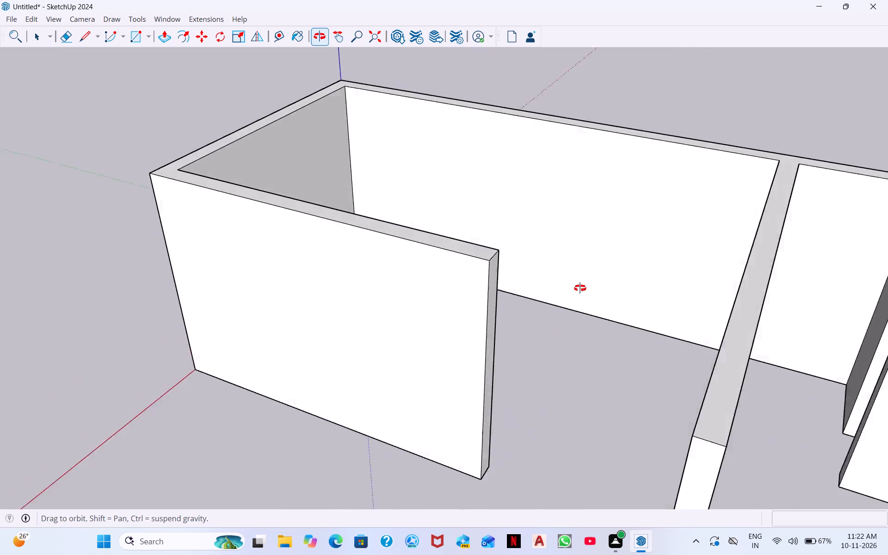
middle_drag(580, 288, 629, 265)
middle_drag(569, 299, 590, 258)
scroll(680, 226, down, 6)
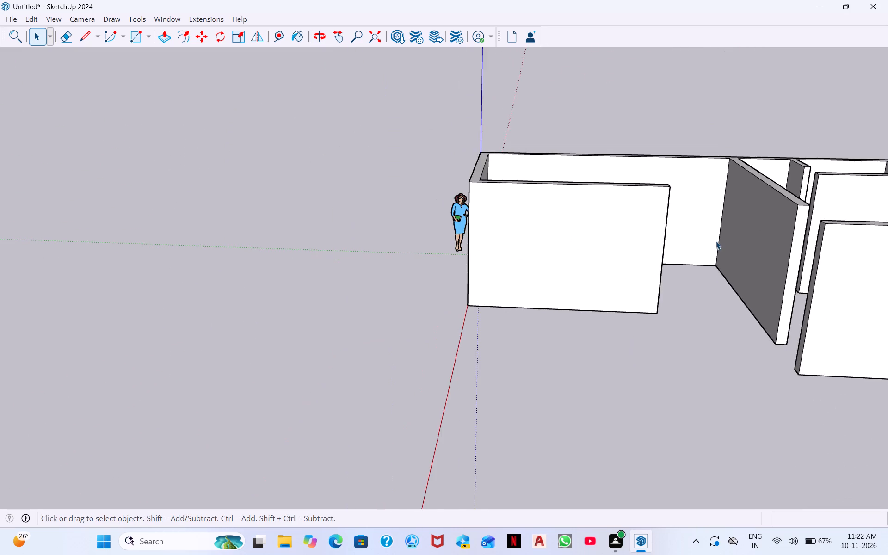
middle_drag(716, 241, 846, 250)
scroll(793, 255, up, 4)
scroll(748, 222, up, 6)
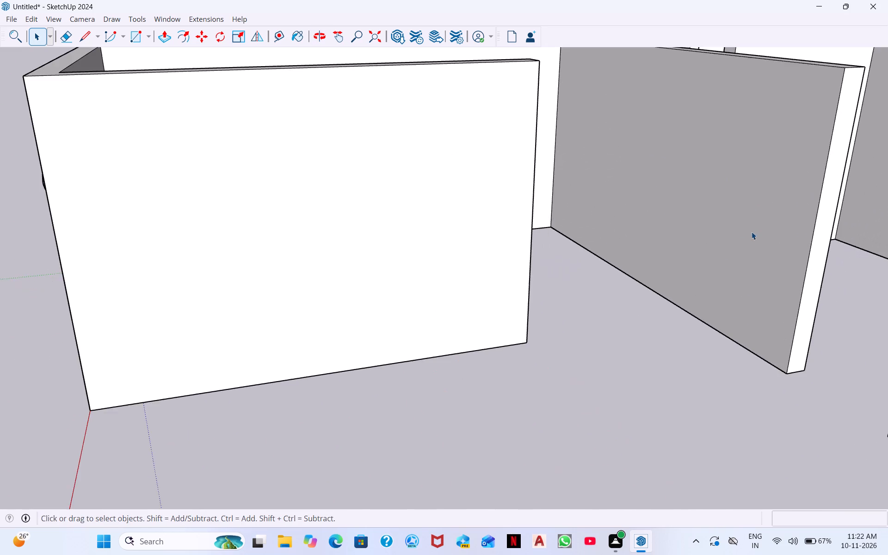
middle_drag(717, 250, 579, 244)
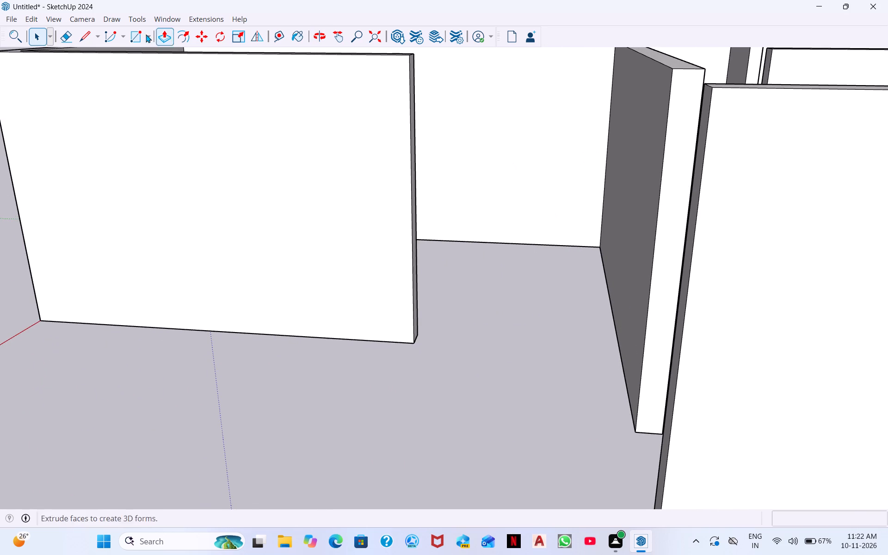
Display the Large Tool Set.
click(82, 32)
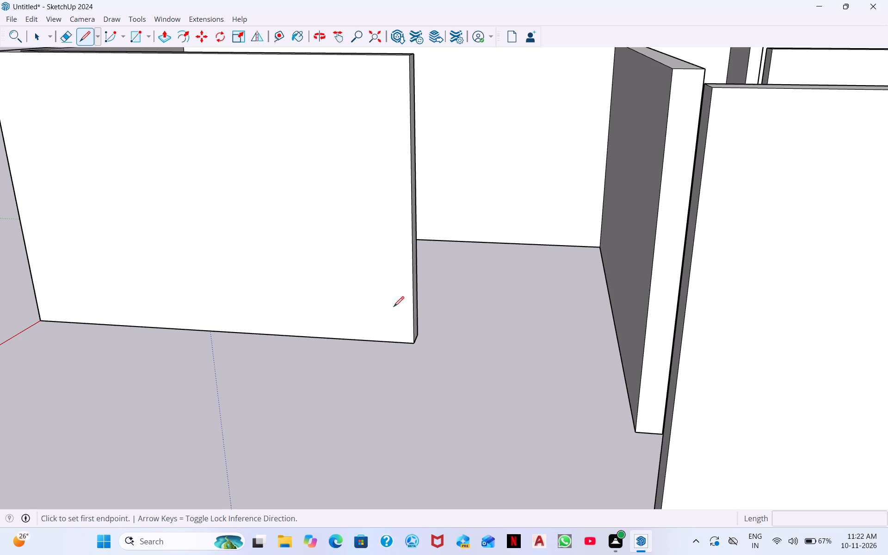
right_click(337, 14)
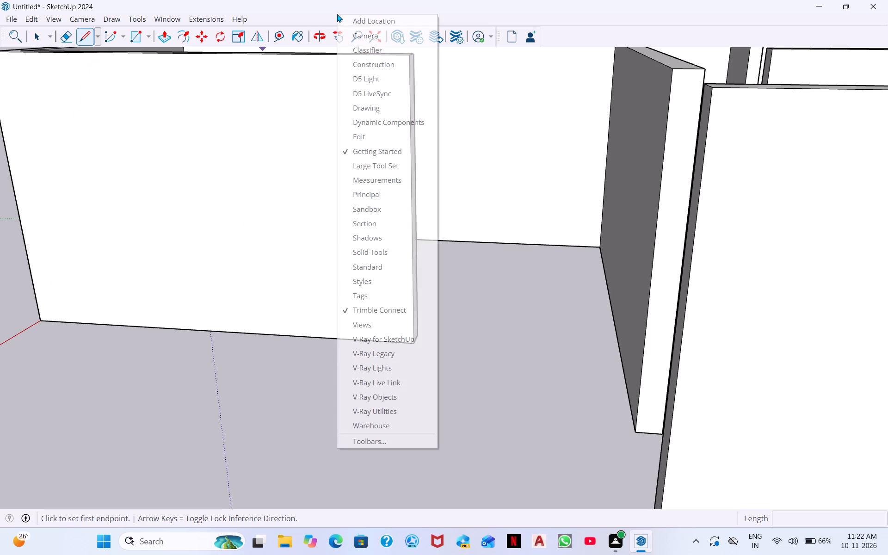
click(378, 169)
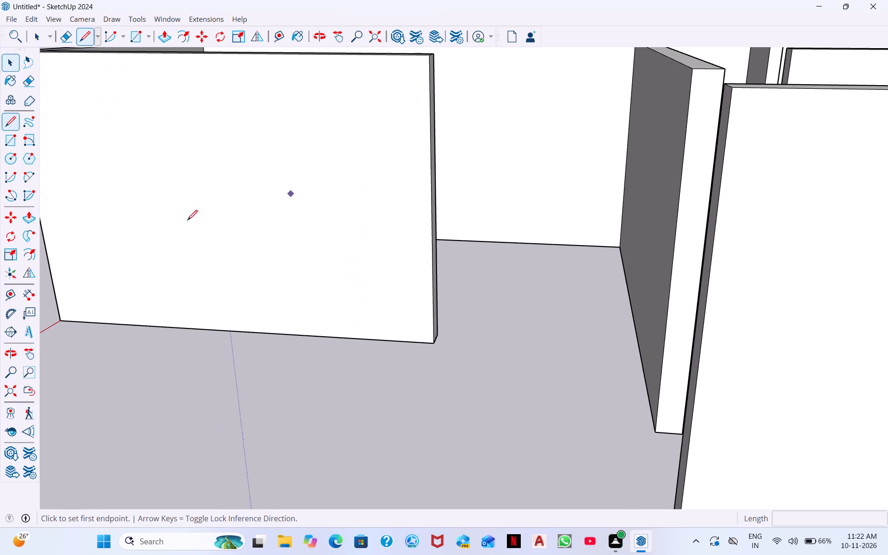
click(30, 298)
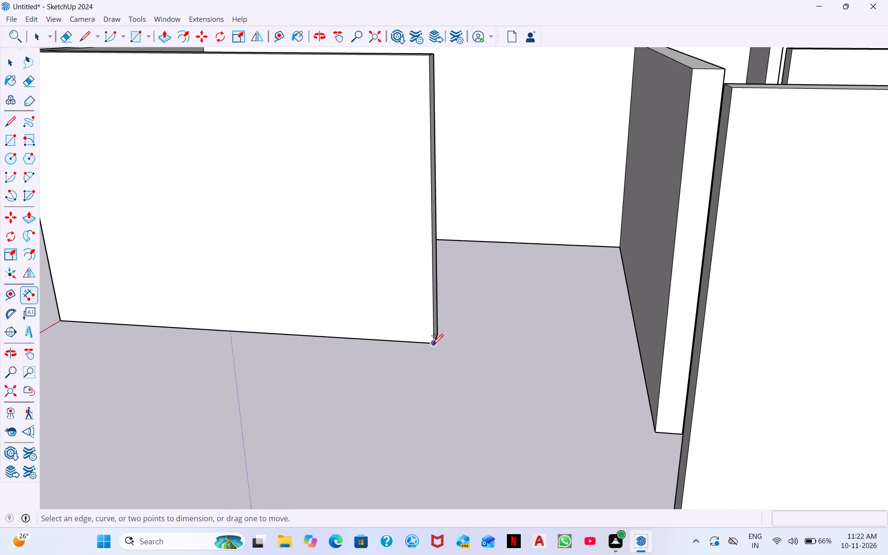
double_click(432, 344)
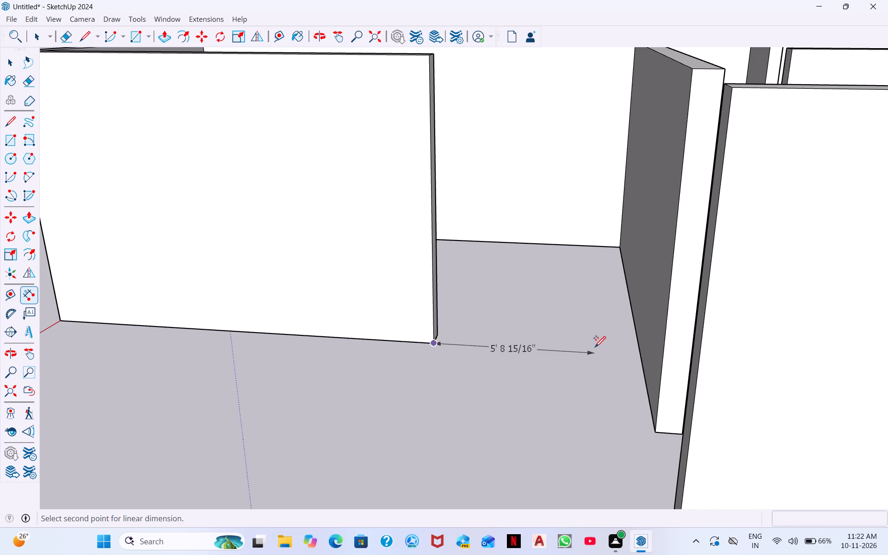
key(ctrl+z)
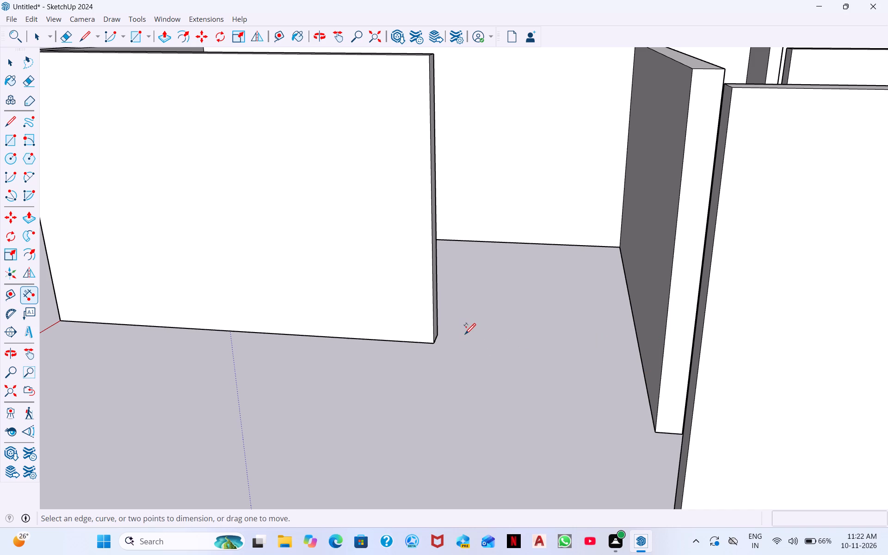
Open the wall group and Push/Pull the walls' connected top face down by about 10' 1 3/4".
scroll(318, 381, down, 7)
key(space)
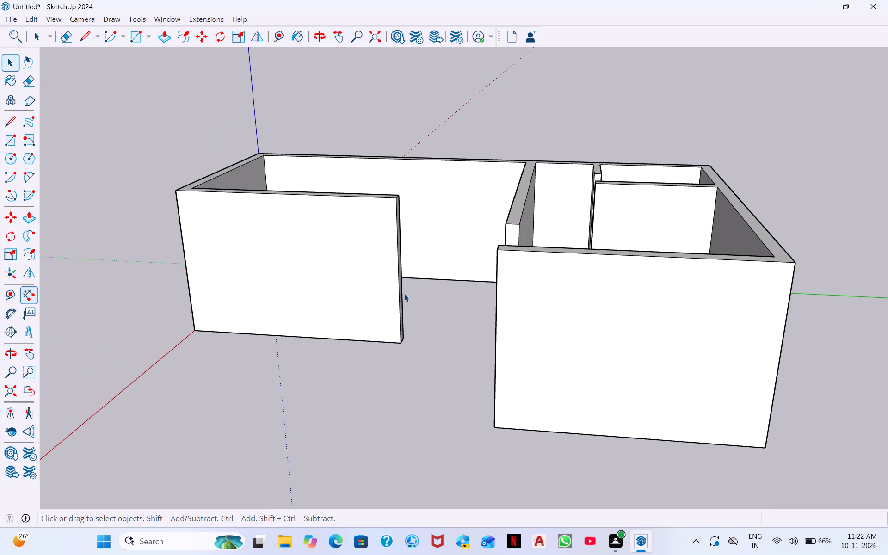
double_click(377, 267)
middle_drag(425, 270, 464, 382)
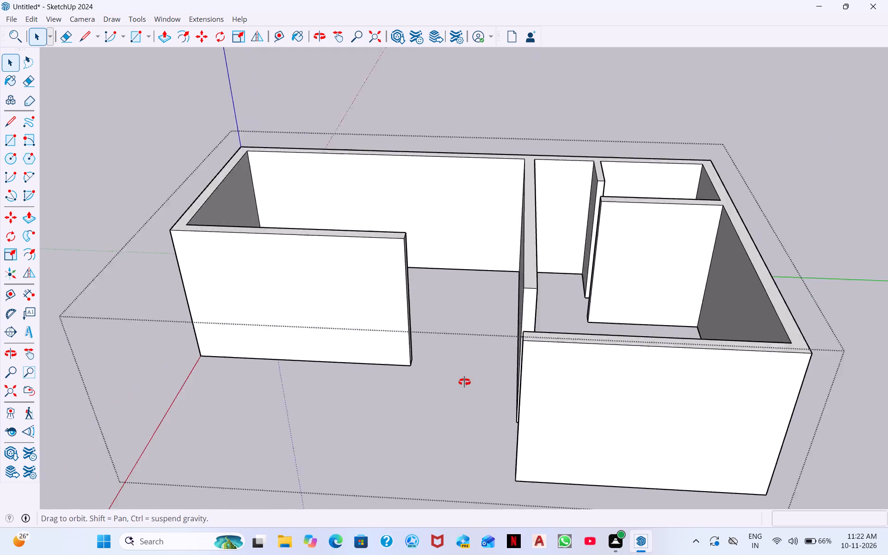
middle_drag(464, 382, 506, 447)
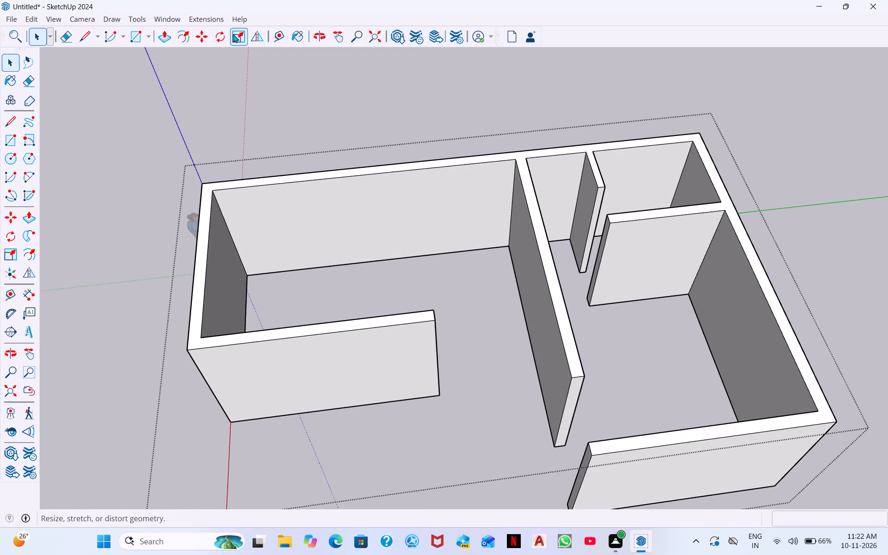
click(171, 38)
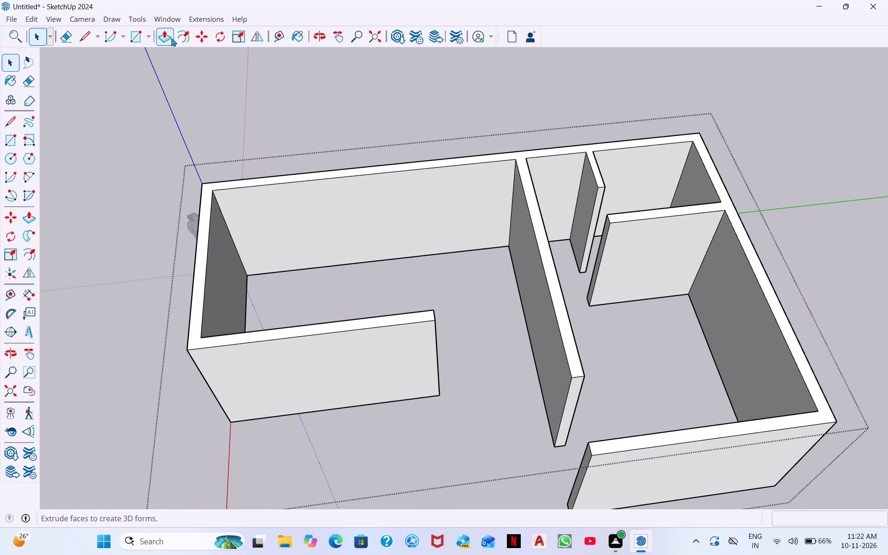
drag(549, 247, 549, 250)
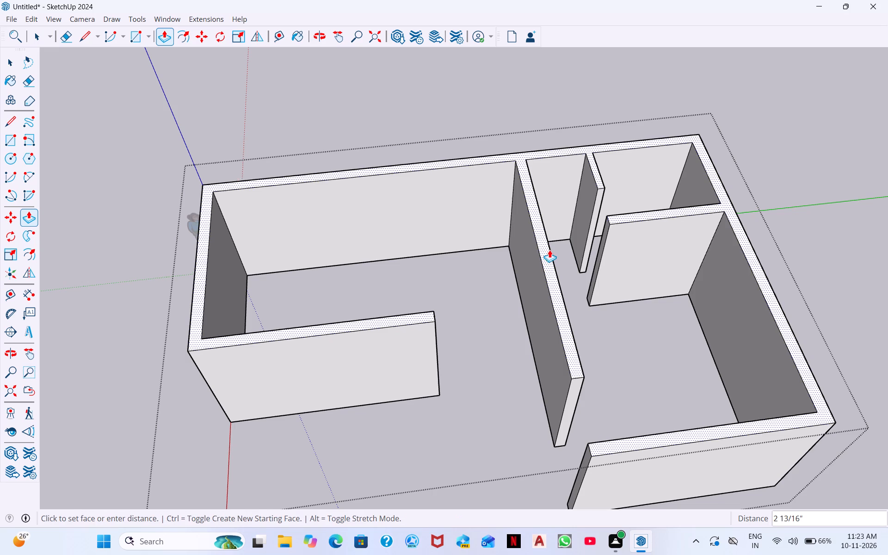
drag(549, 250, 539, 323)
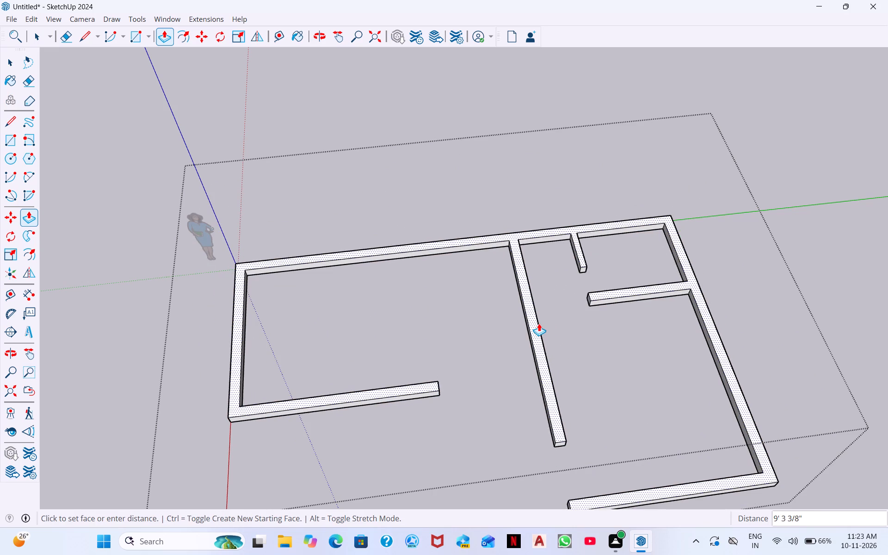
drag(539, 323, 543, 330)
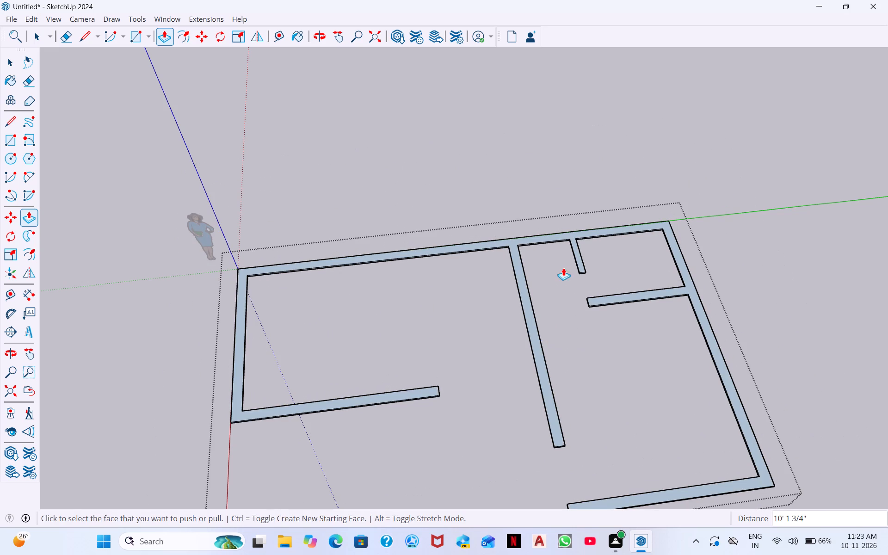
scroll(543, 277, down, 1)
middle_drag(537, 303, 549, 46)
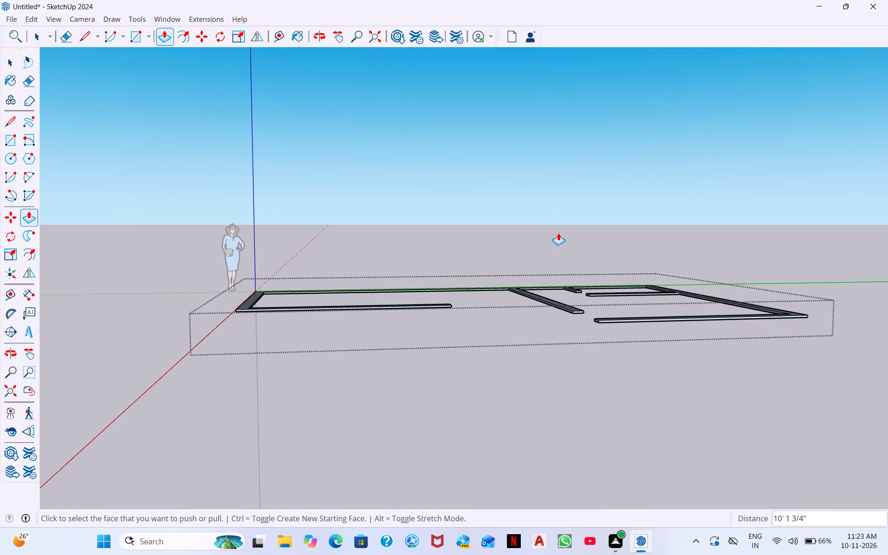
Undo the wall edits, including the push down and the original extrusion, back to the flat wall plan.
key(ctrl+z)
key(ctrl+z)
key(ctrl+z)
key(ctrl+z)
key(ctrl+z)
key(ctrl+z)
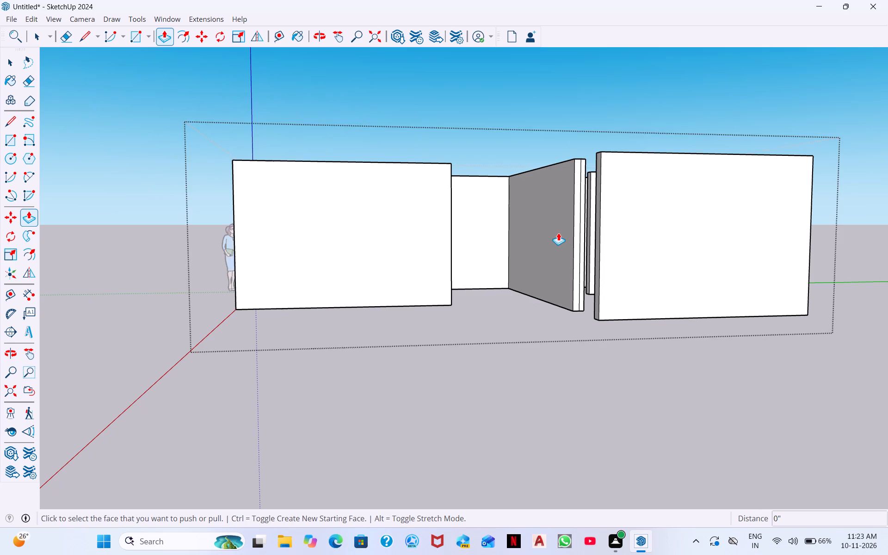
key(ctrl+z)
key(ctrl+z)
middle_drag(521, 318, 530, 554)
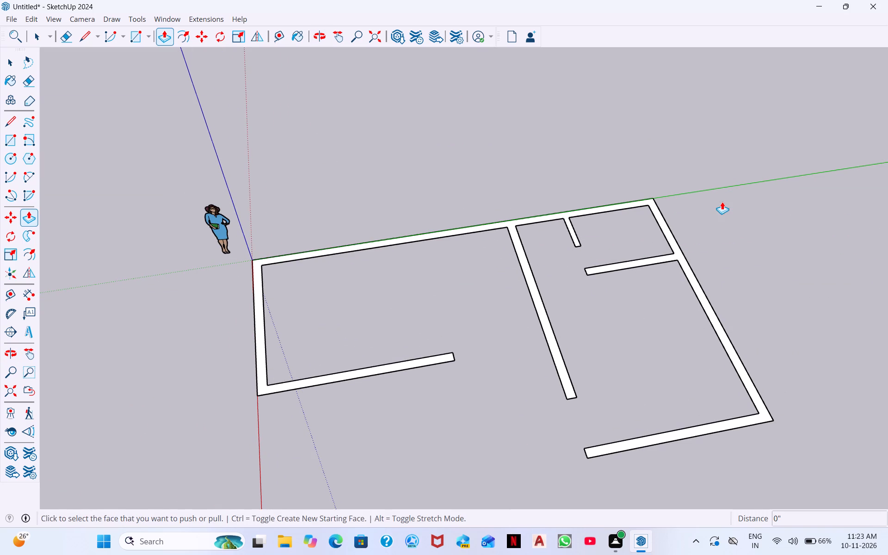
Open the wall group for editing, leaving nothing selected.
key(space)
double_click(483, 341)
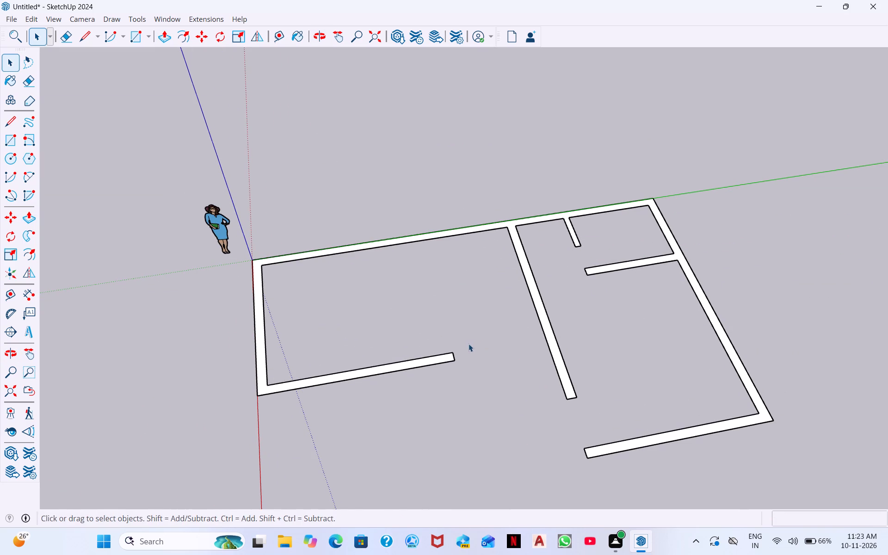
double_click(435, 360)
click(435, 359)
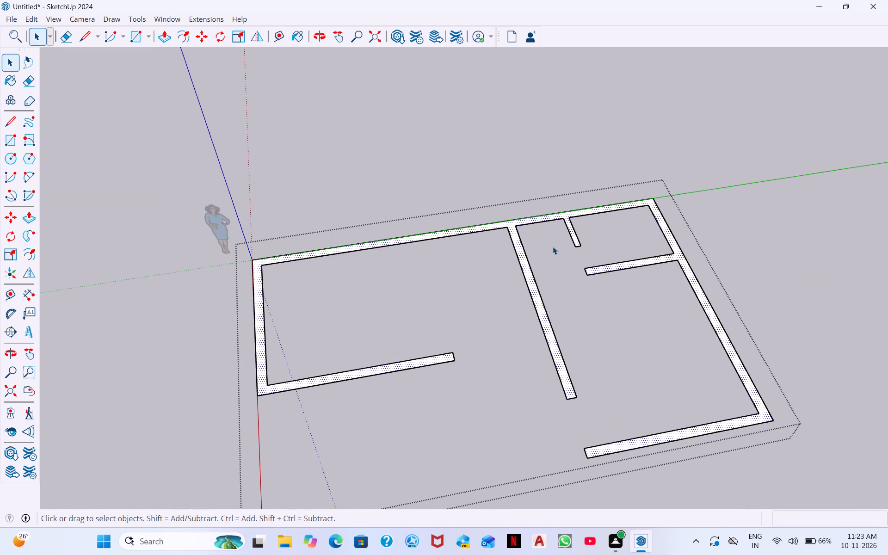
scroll(552, 245, up, 6)
scroll(555, 240, down, 3)
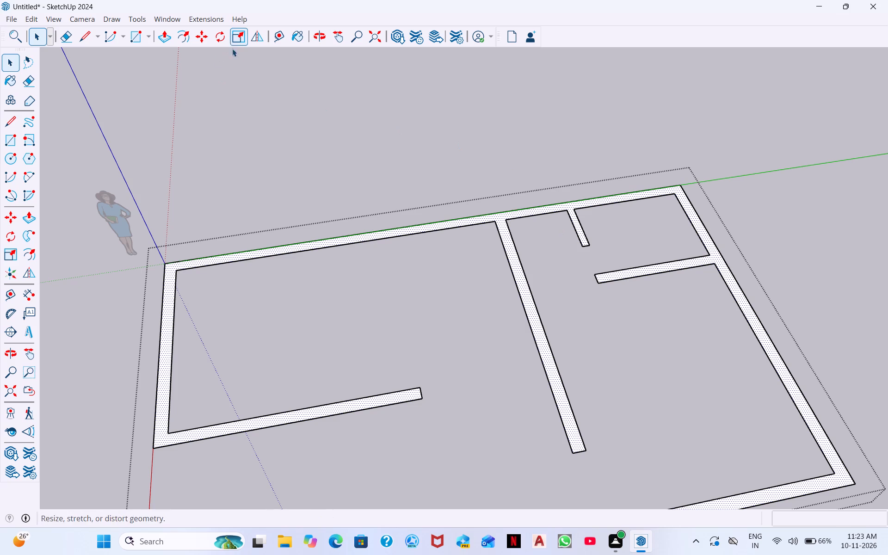
key(space)
click(429, 283)
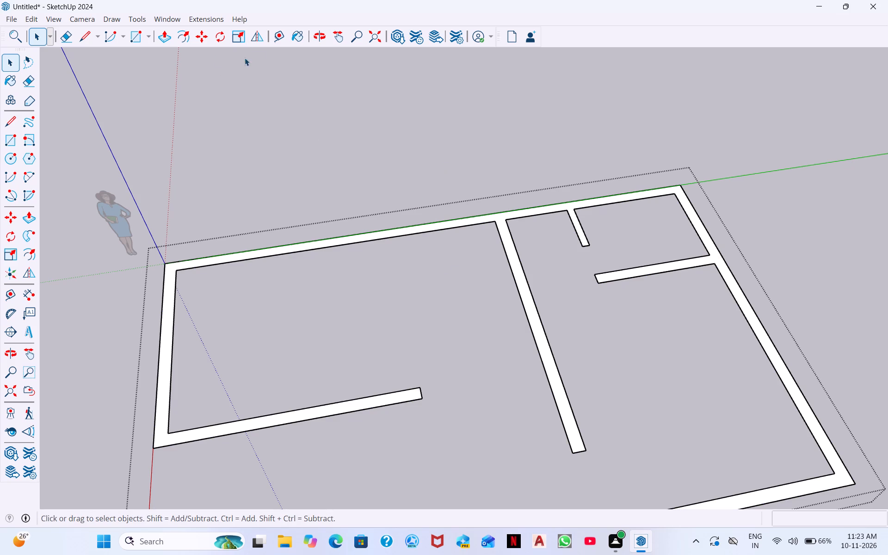
Measure the gap between the short partition's free end and the long interior wall with the Dimension tool.
click(88, 39)
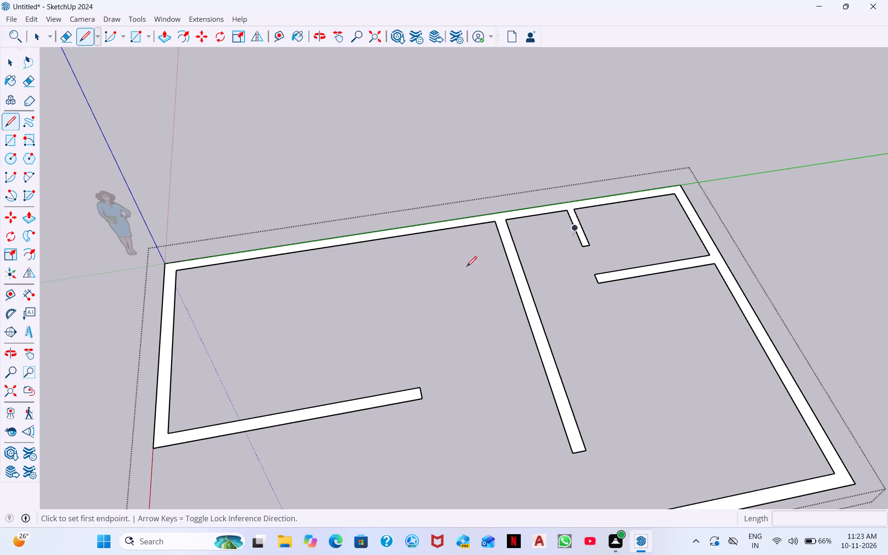
click(31, 297)
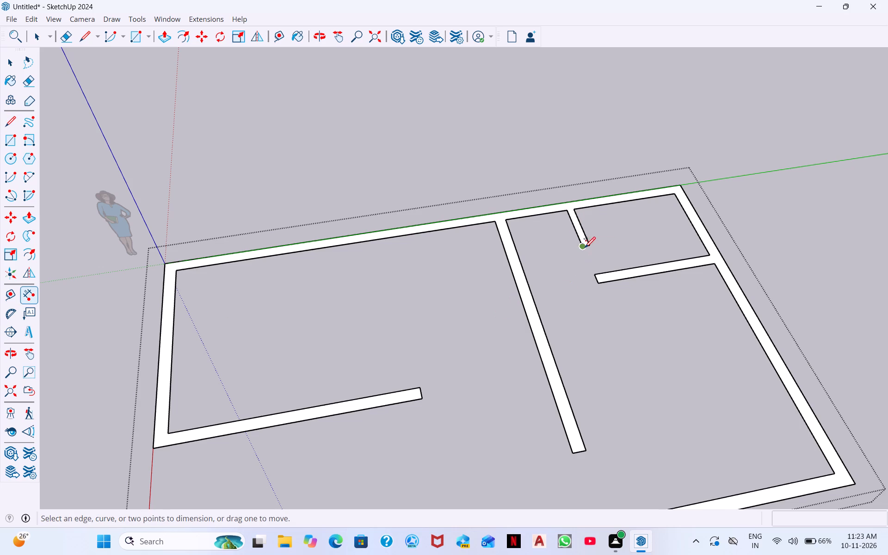
click(578, 243)
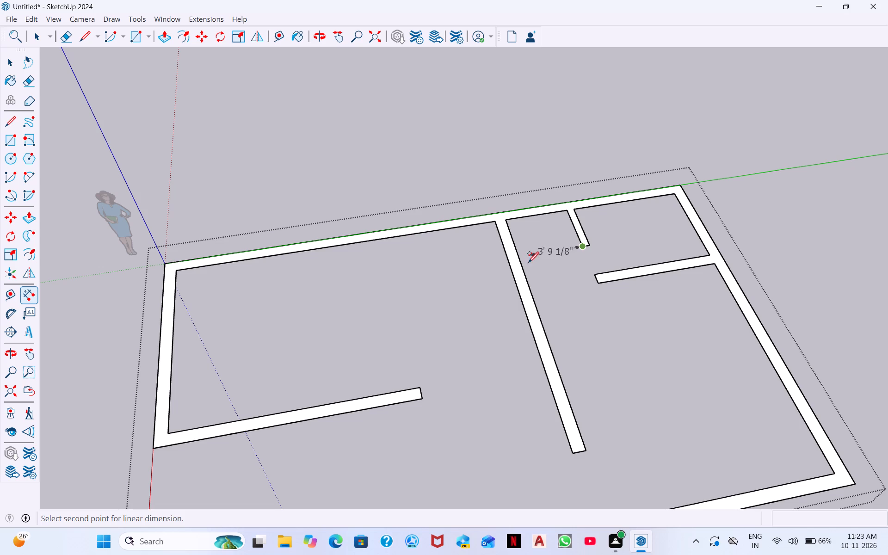
scroll(554, 284, up, 7)
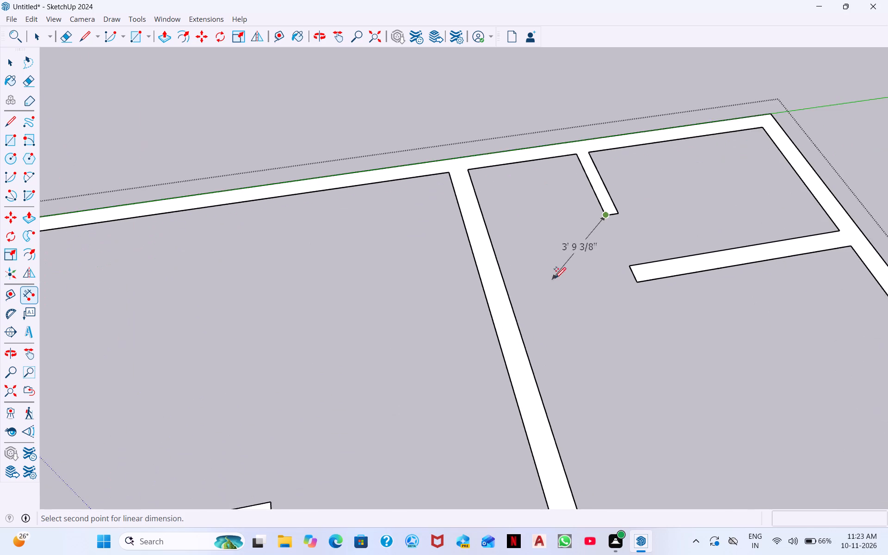
scroll(556, 277, up, 2)
middle_drag(592, 269, 520, 269)
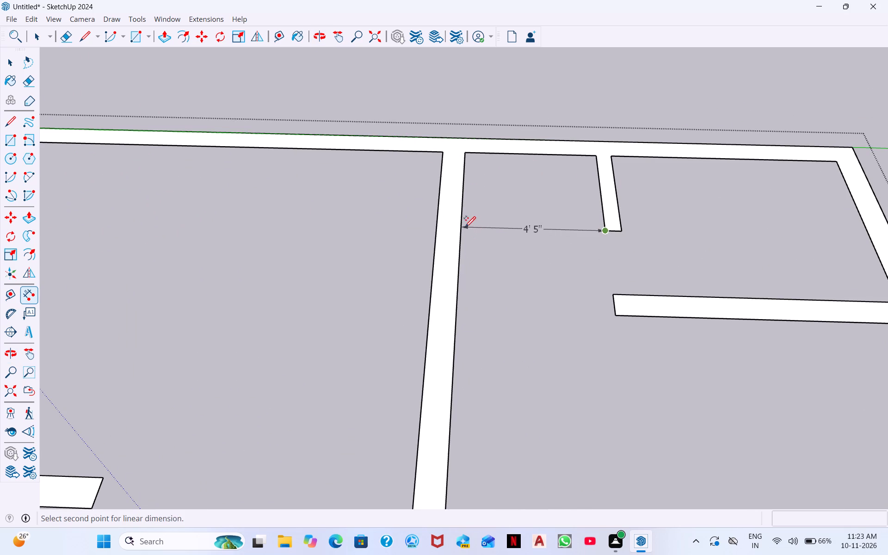
click(461, 227)
key(space)
Measure the outer length of the end wall along the red axis, from its front corner to the origin, with the Dimension tool.
middle_drag(566, 281, 568, 320)
scroll(483, 227, down, 9)
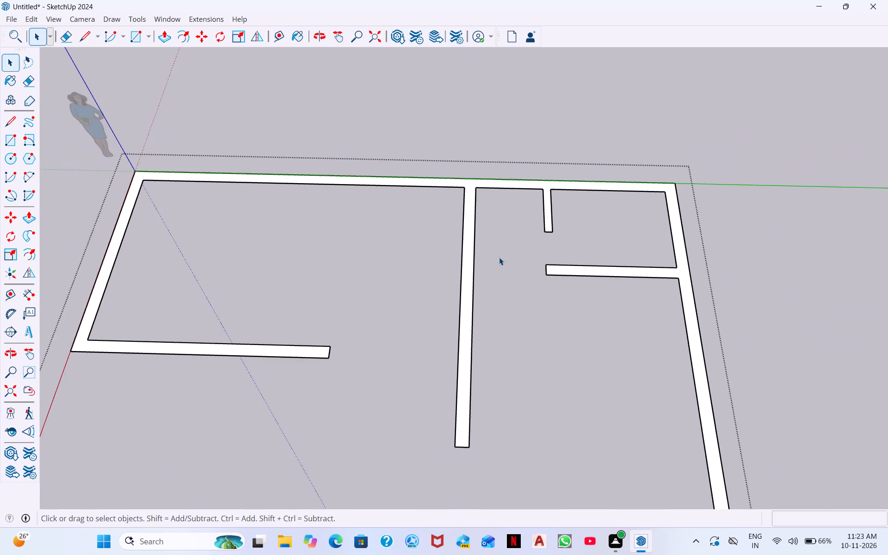
middle_drag(499, 257, 493, 287)
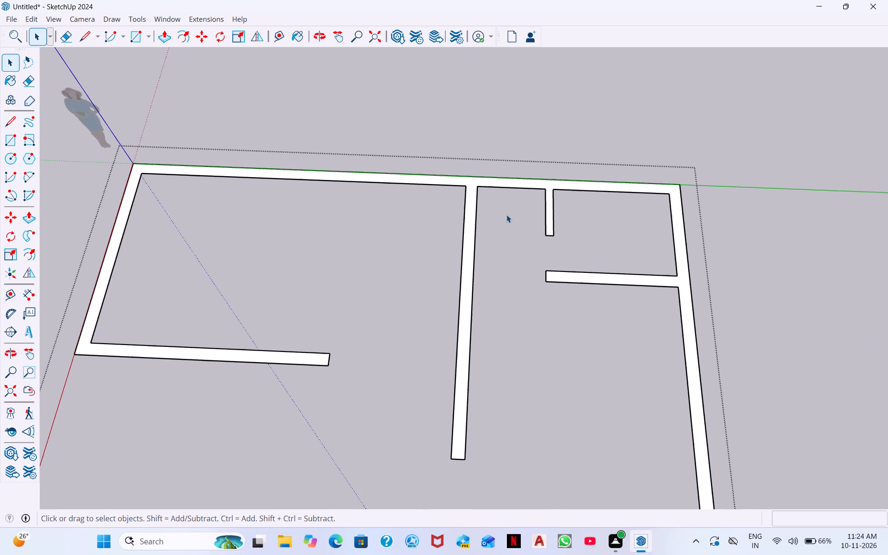
scroll(341, 443, down, 3)
scroll(345, 385, up, 1)
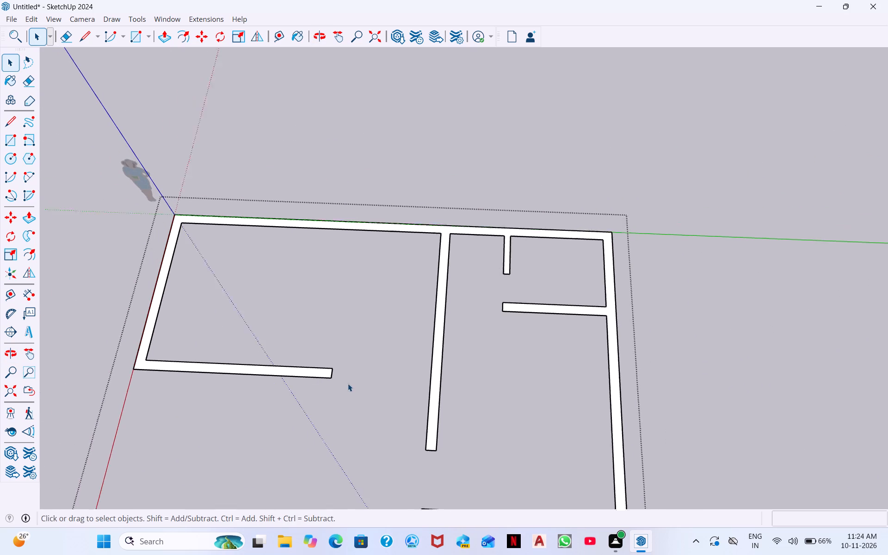
scroll(348, 383, up, 1)
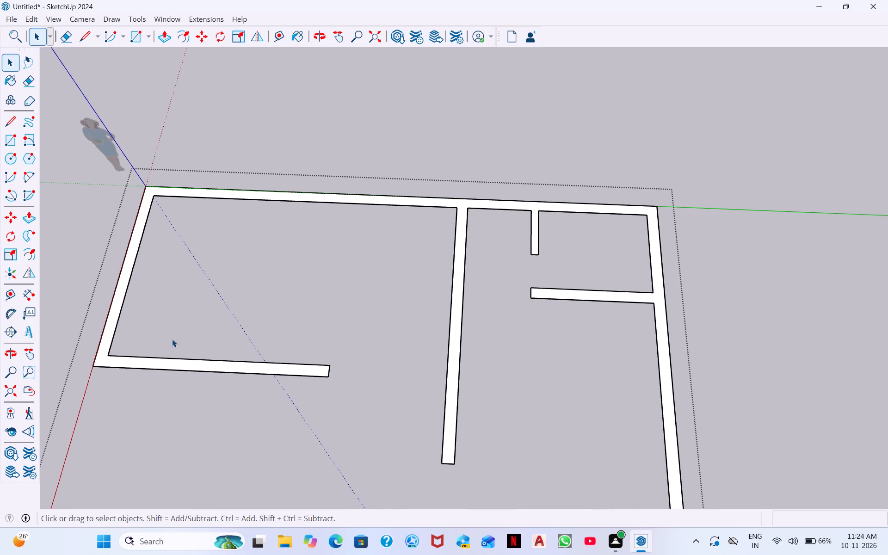
scroll(207, 339, down, 7)
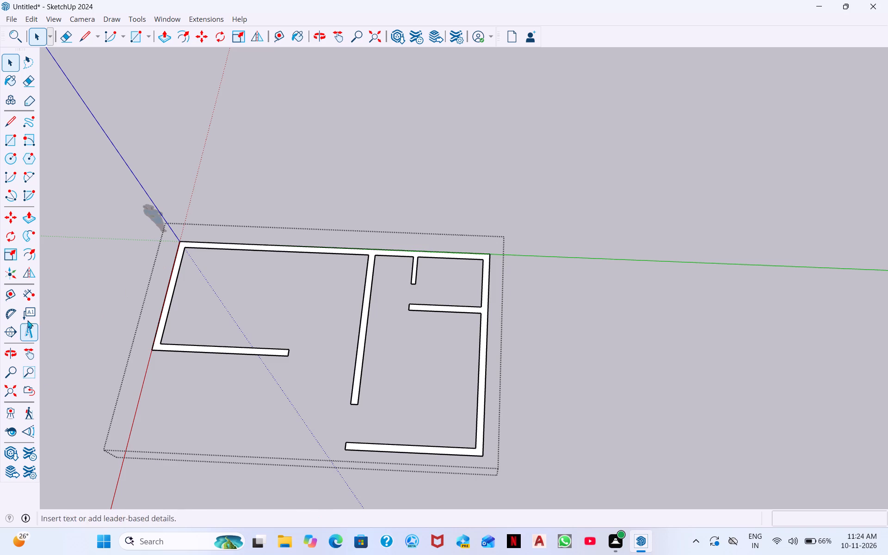
click(20, 297)
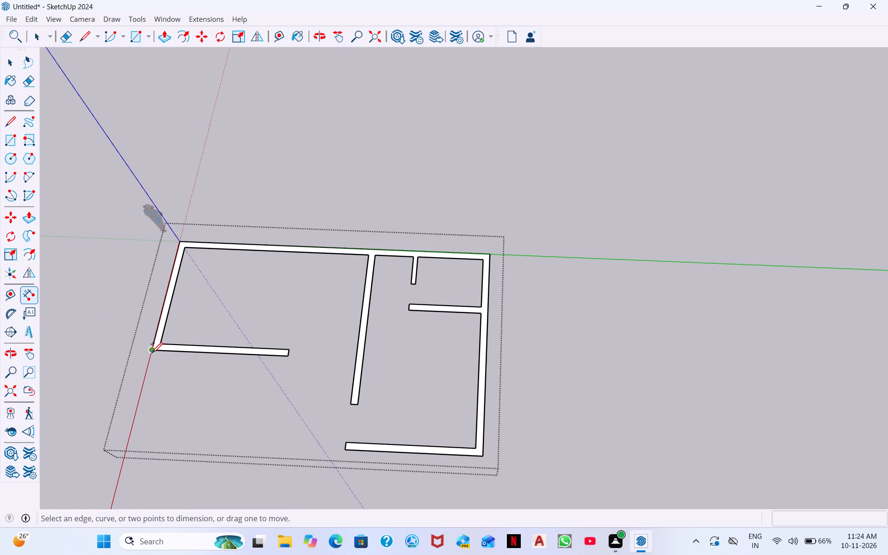
click(152, 352)
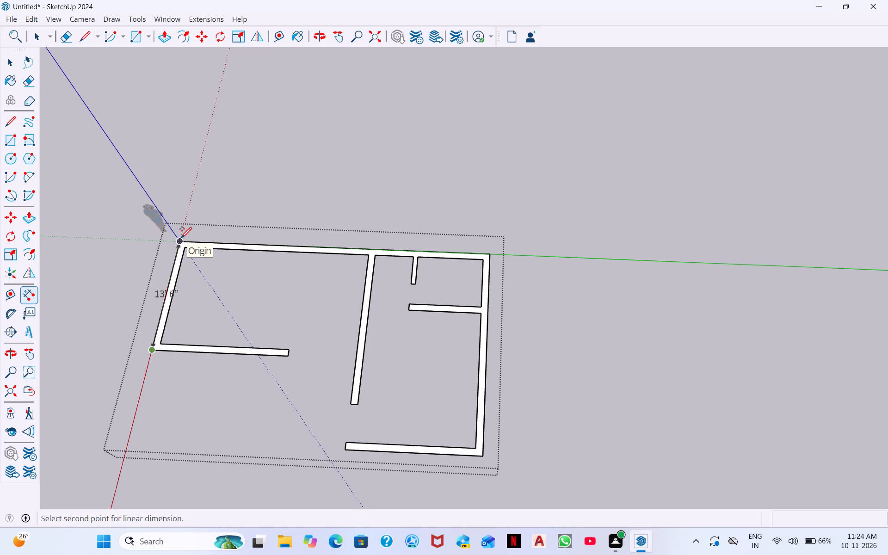
key(space)
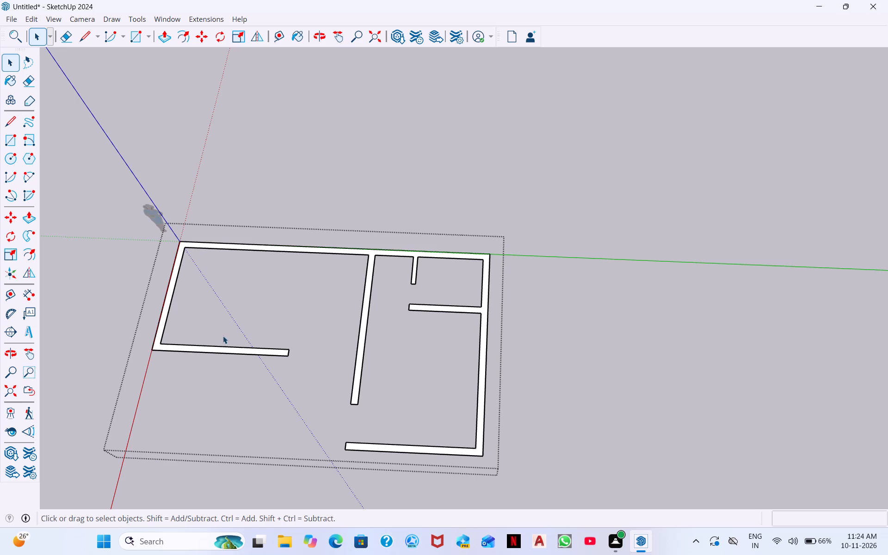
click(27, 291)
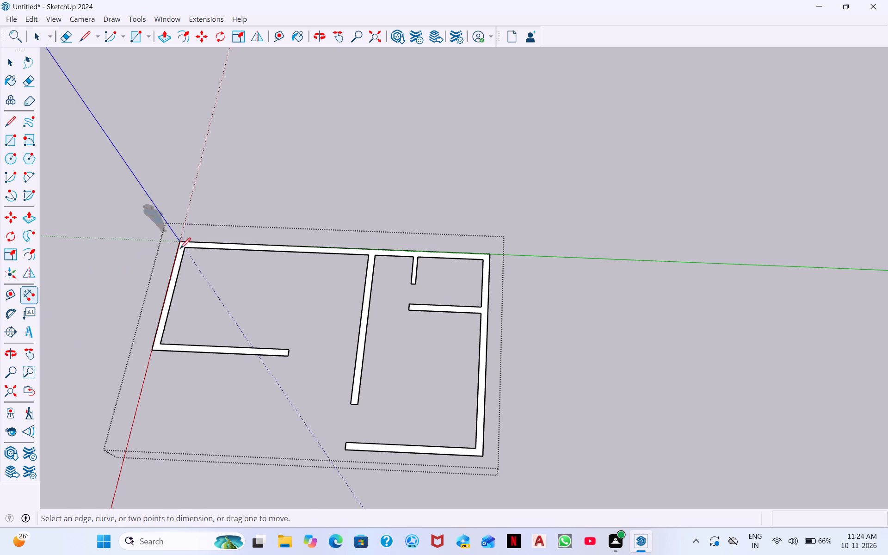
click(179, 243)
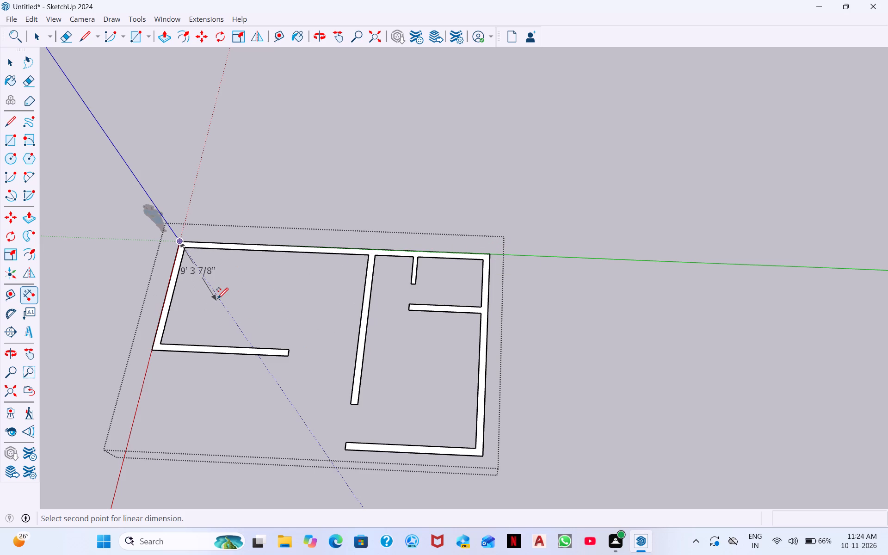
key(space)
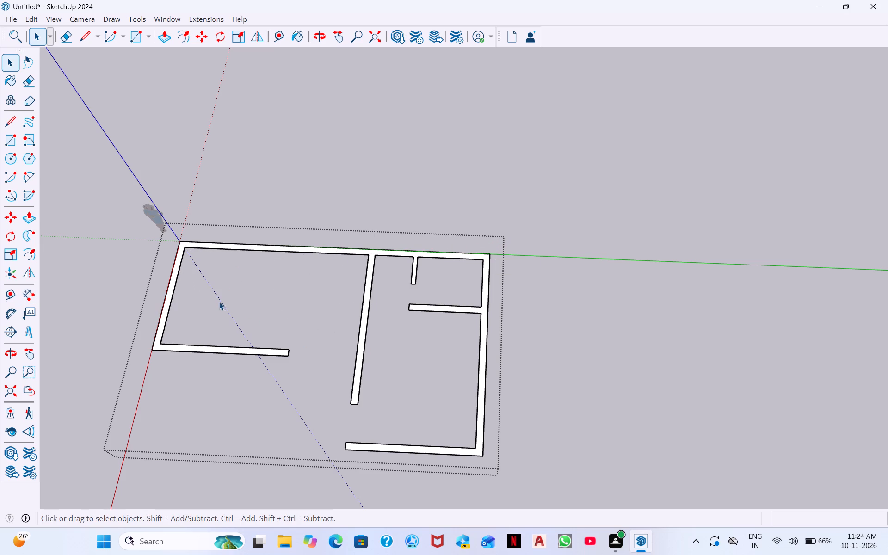
Erase the inner edge of the back wall along the large room beside the origin.
drag(294, 384, 198, 278)
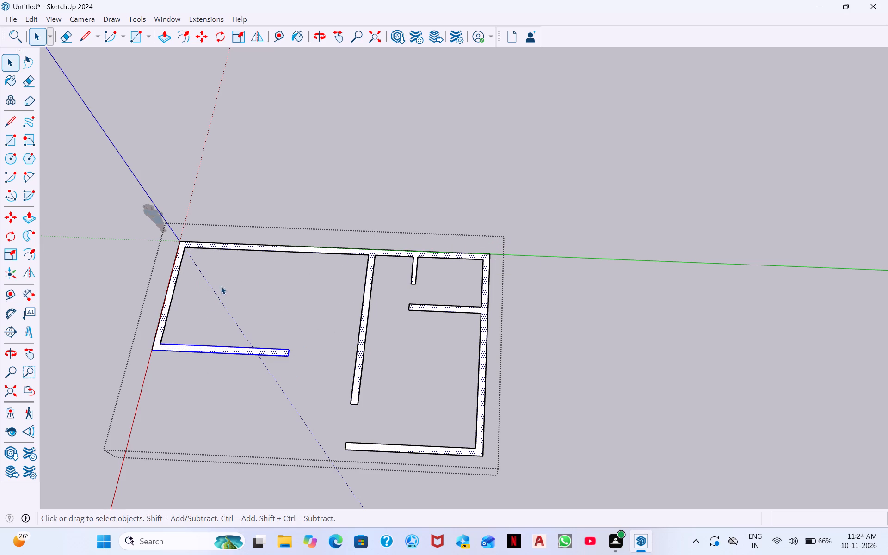
click(62, 34)
click(330, 256)
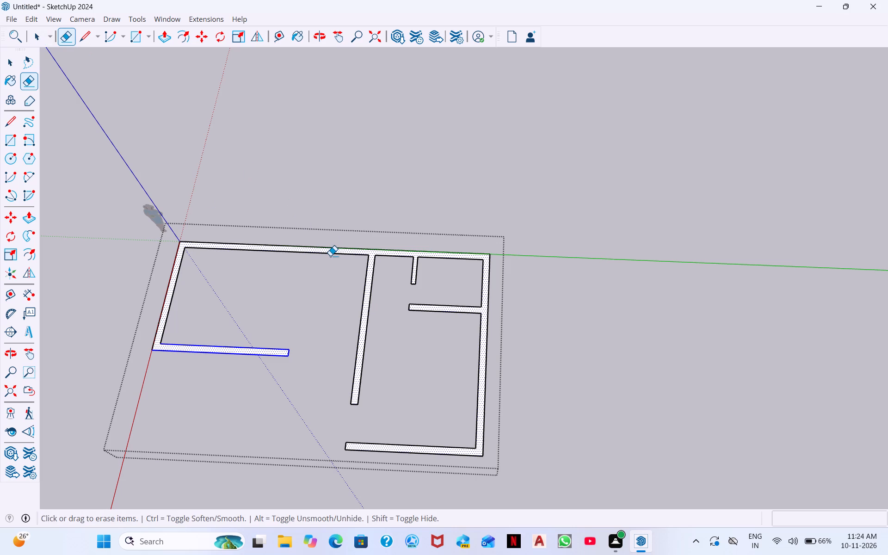
click(335, 252)
click(336, 254)
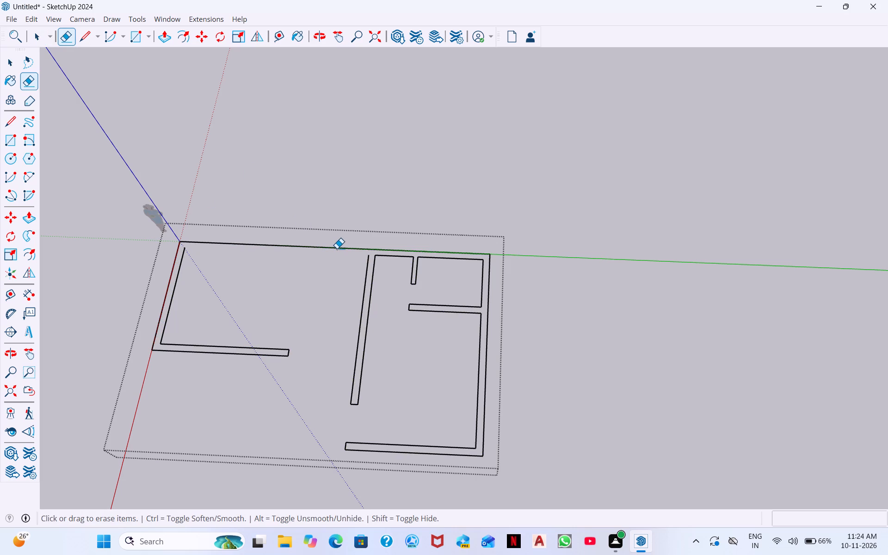
click(337, 244)
click(337, 245)
Draw a line across the back wall, extending the long interior wall's large-room side to the outer edge.
click(84, 43)
click(369, 256)
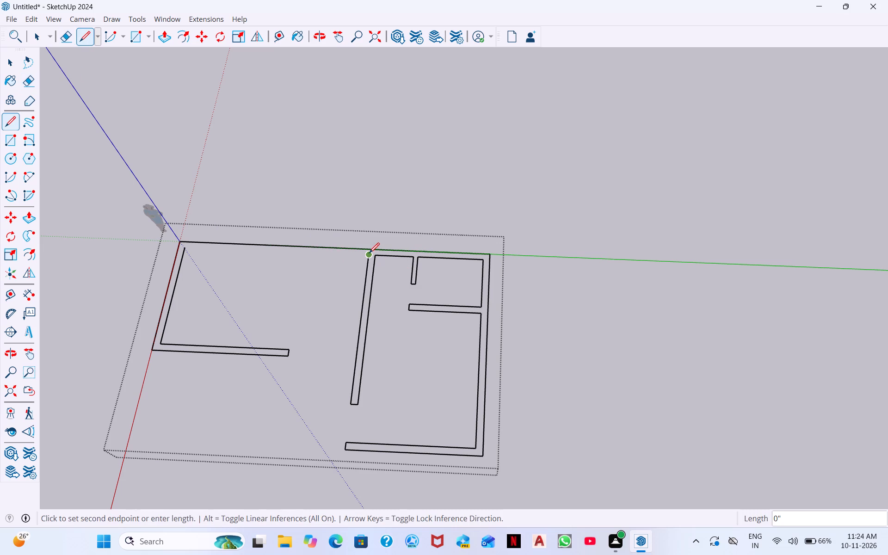
scroll(368, 250, up, 13)
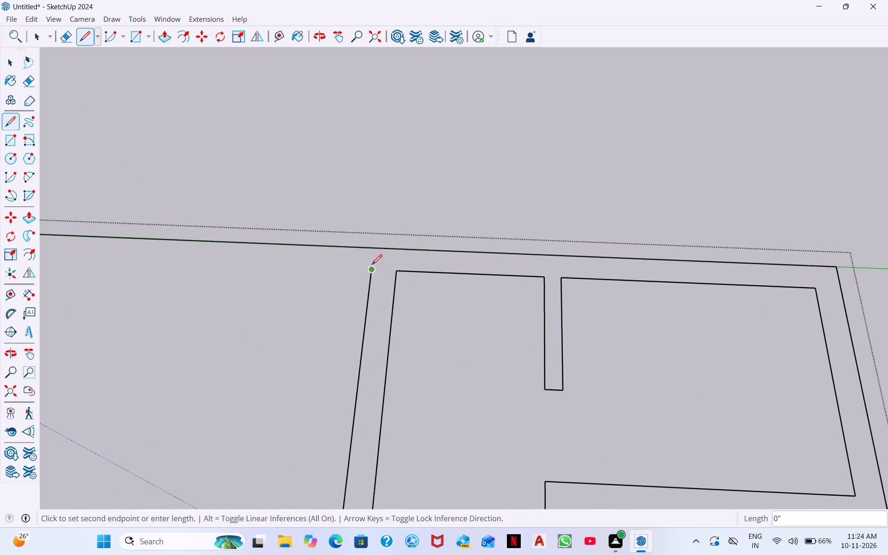
click(375, 250)
Erase all remaining wall edges of the large room beside the origin, keeping the long interior wall and the smaller rooms.
scroll(371, 253, down, 12)
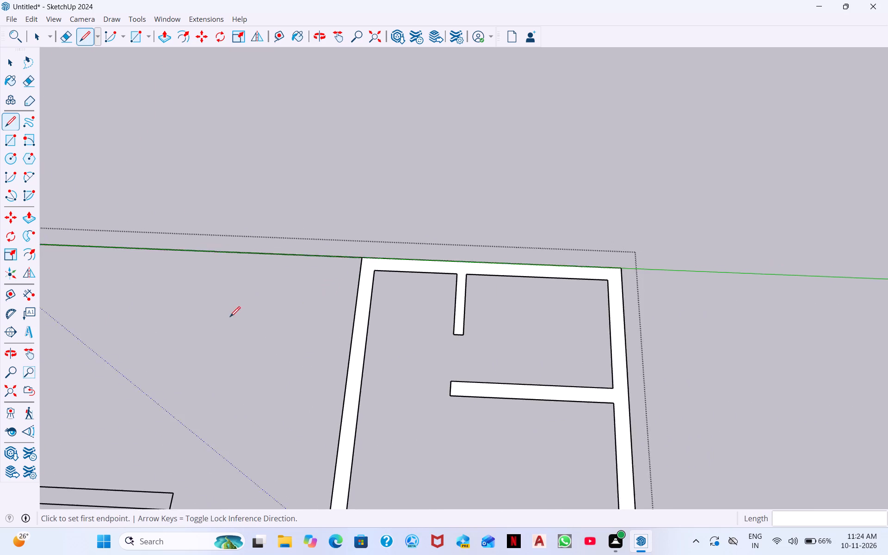
scroll(230, 317, down, 1)
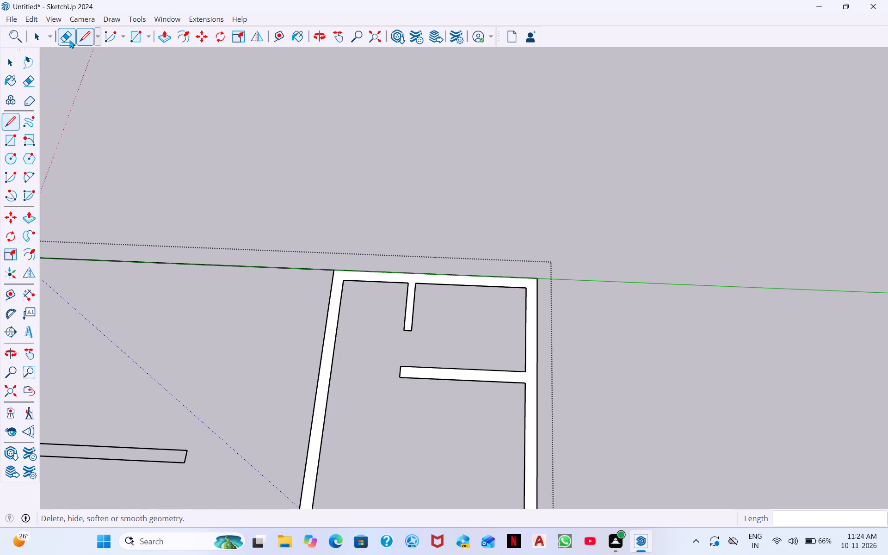
click(69, 40)
click(244, 265)
scroll(221, 267, down, 6)
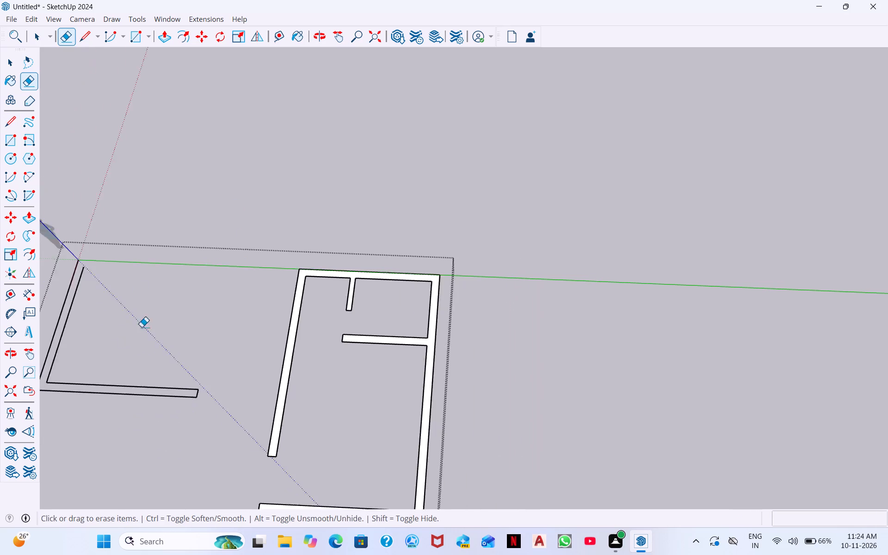
scroll(142, 327, down, 5)
drag(138, 351, 132, 389)
drag(68, 308, 103, 331)
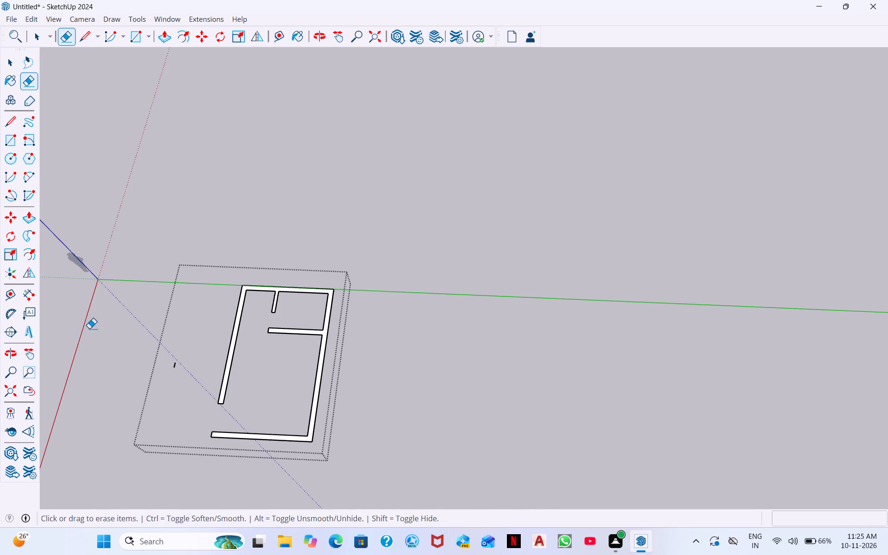
click(175, 367)
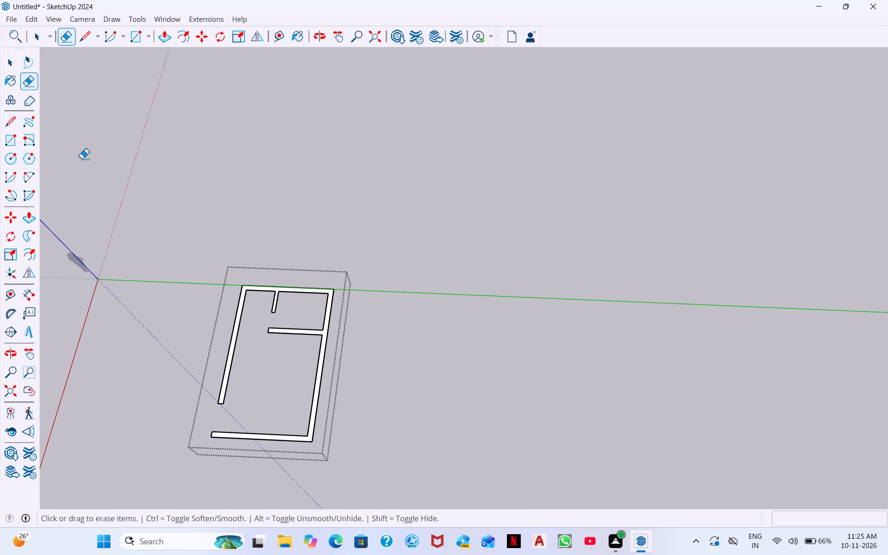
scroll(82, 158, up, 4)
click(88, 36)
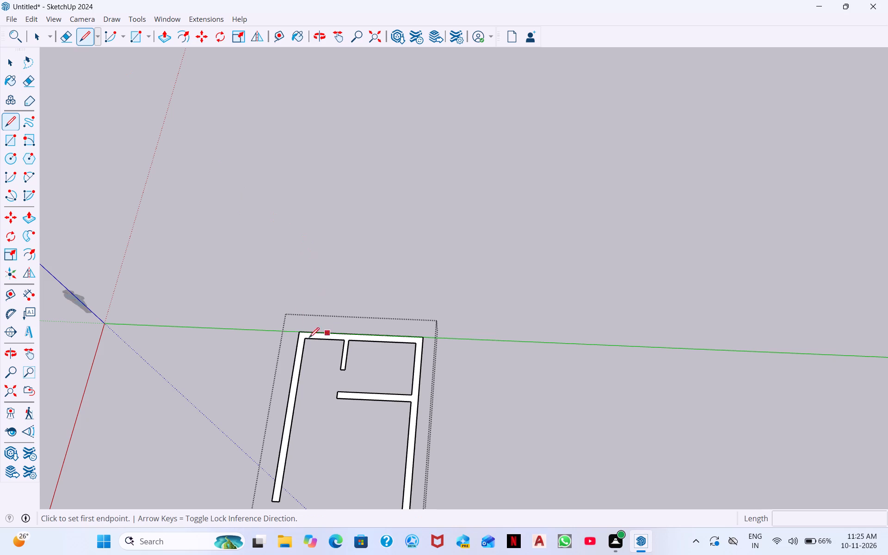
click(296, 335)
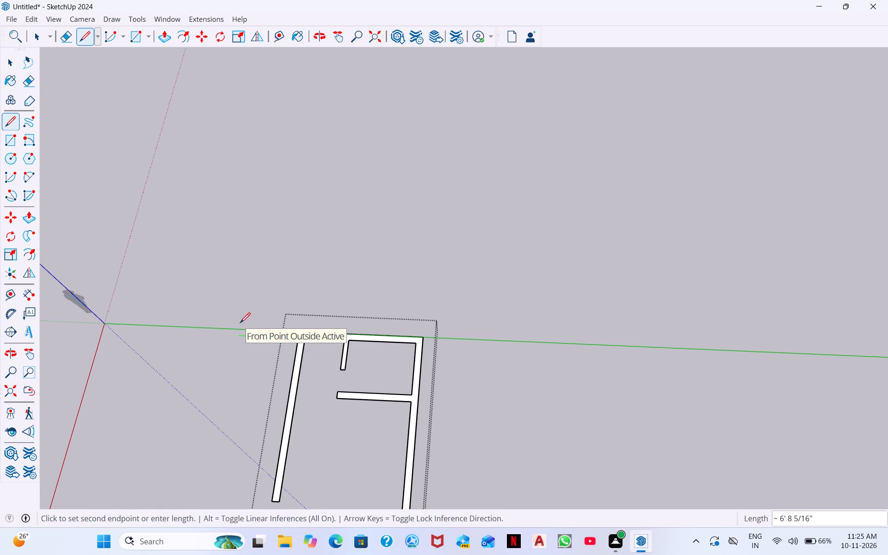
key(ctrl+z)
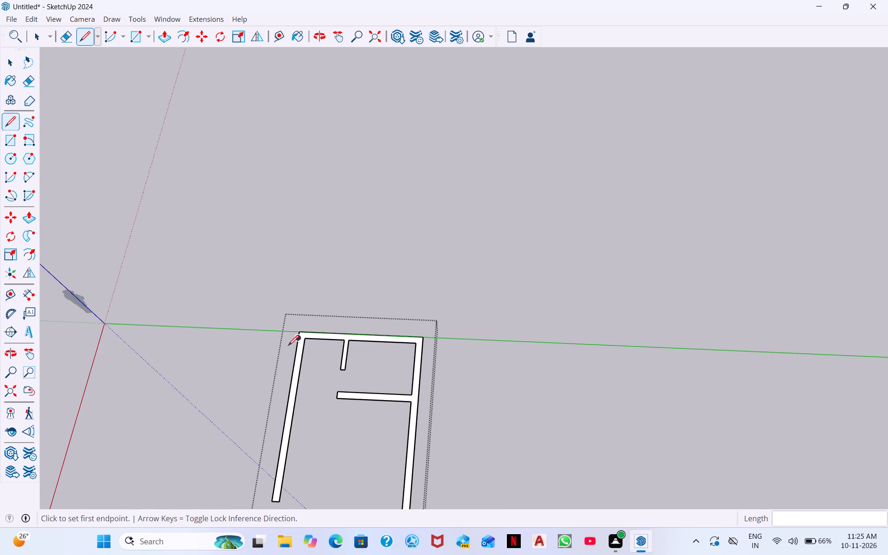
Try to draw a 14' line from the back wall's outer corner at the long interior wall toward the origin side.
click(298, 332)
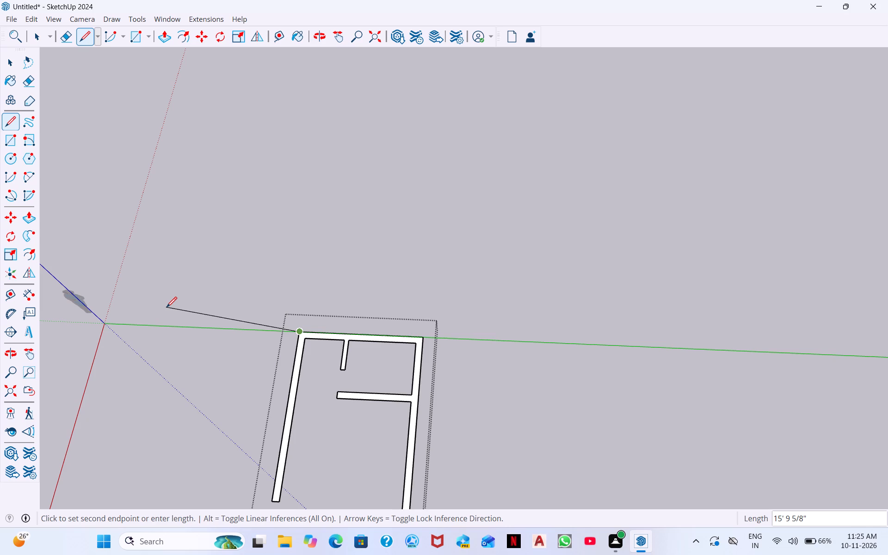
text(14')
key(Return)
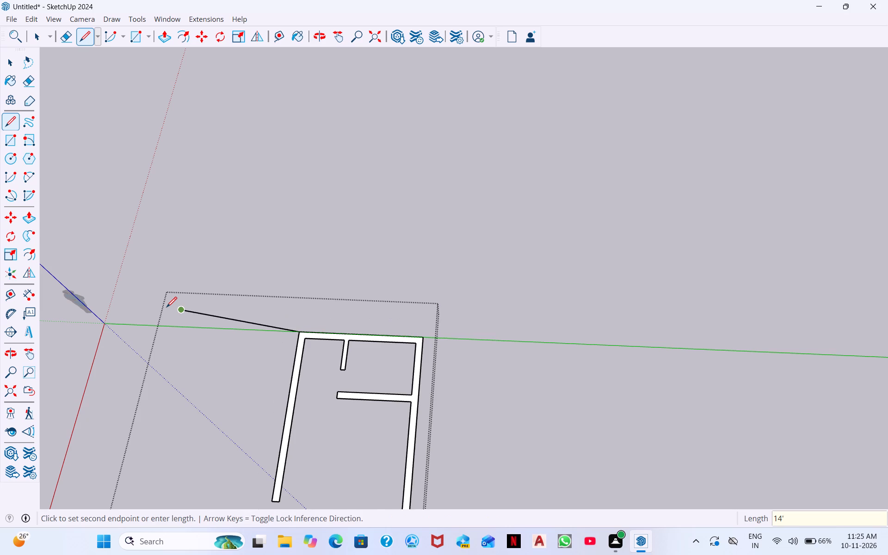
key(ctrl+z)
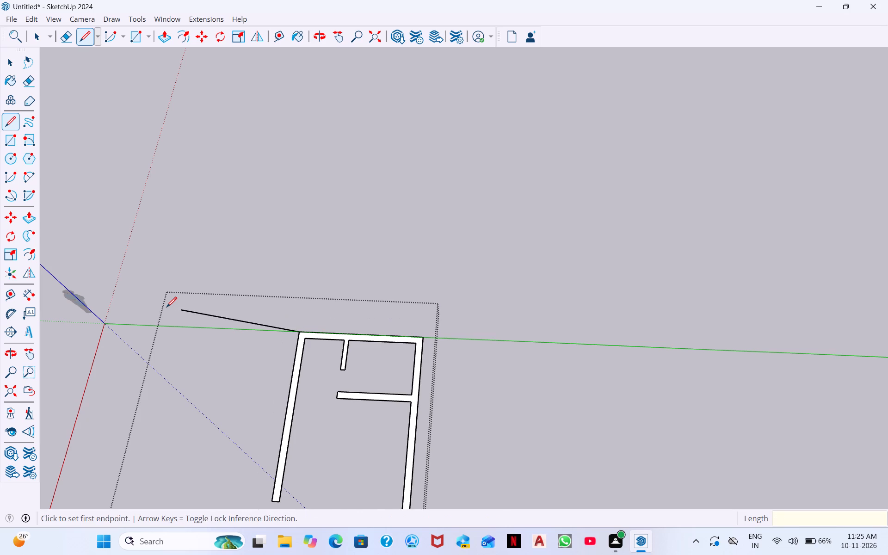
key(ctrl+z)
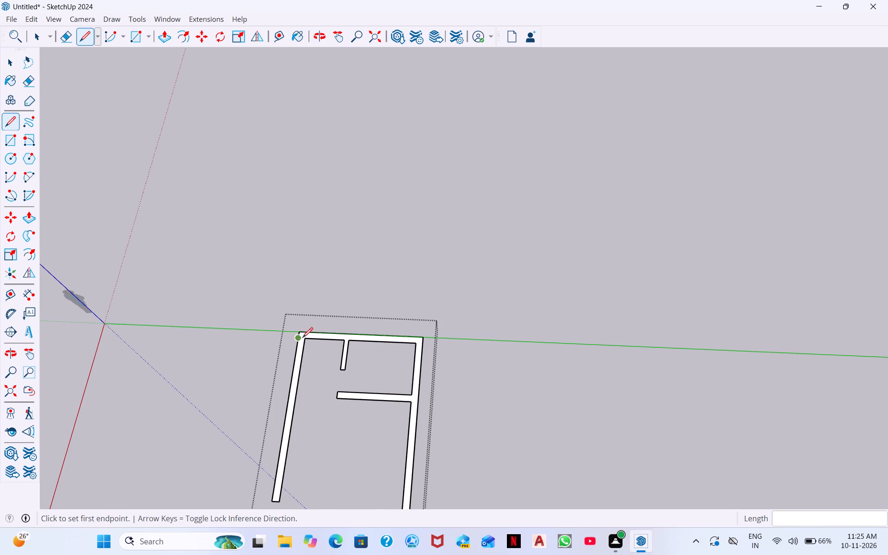
Extend the back wall's outer edge along the green axis toward the origin with a 14' line followed by a 9" line.
drag(301, 333, 296, 333)
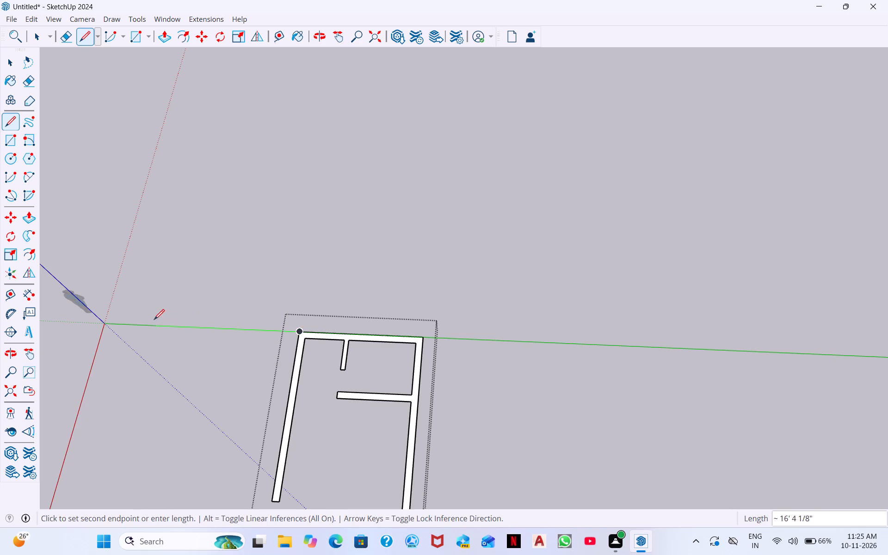
text(14')
key(Return)
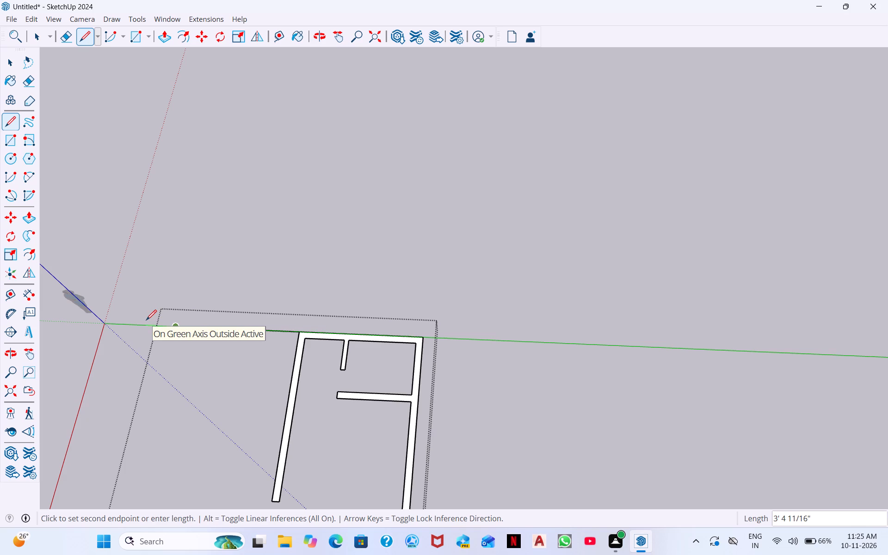
text(9")
key(Return)
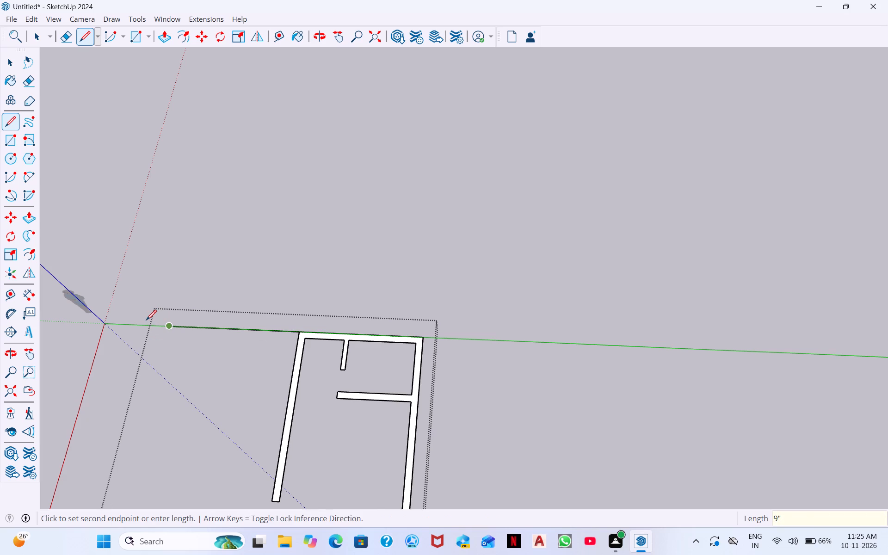
key(space)
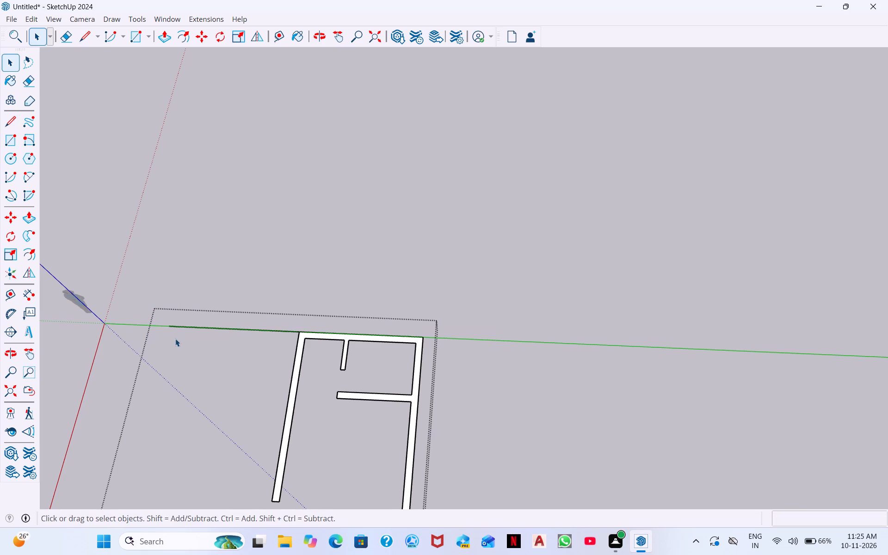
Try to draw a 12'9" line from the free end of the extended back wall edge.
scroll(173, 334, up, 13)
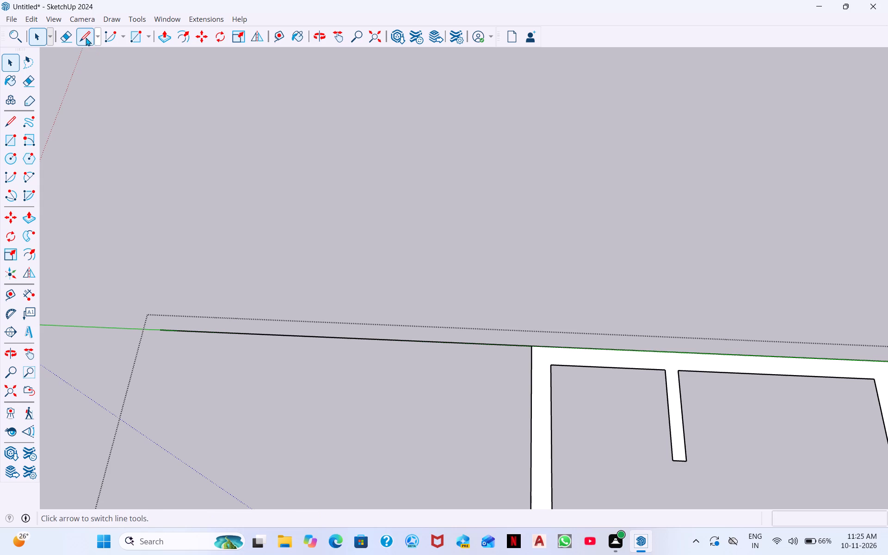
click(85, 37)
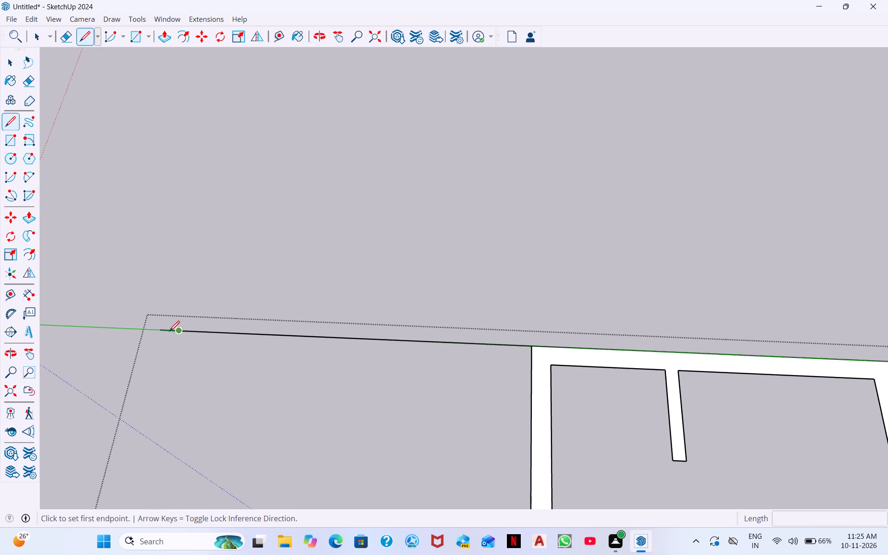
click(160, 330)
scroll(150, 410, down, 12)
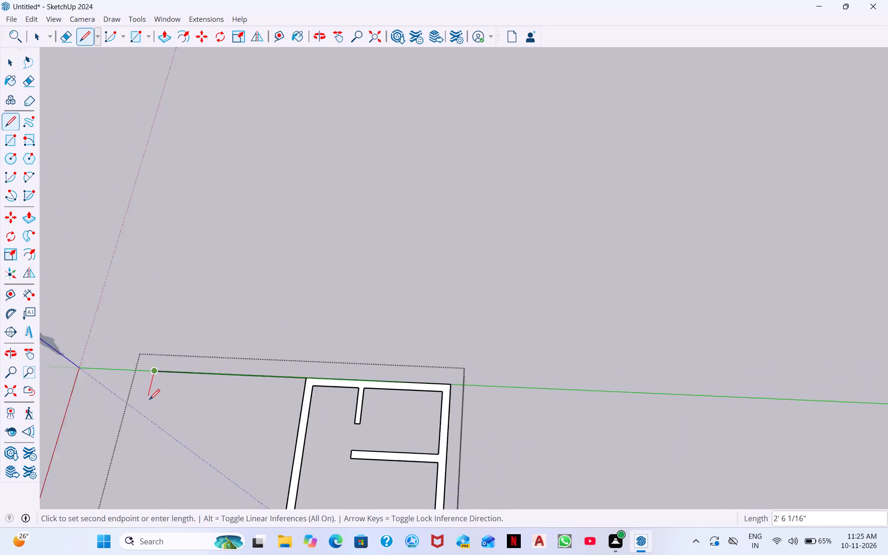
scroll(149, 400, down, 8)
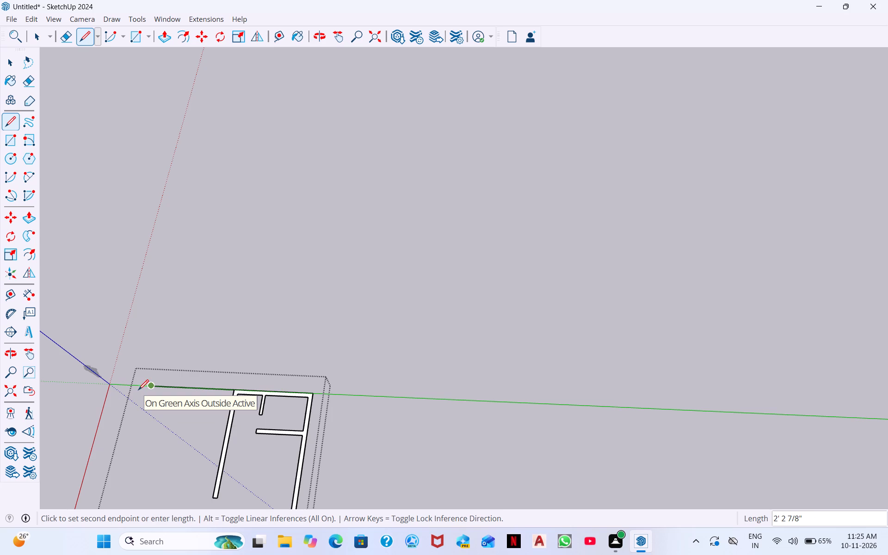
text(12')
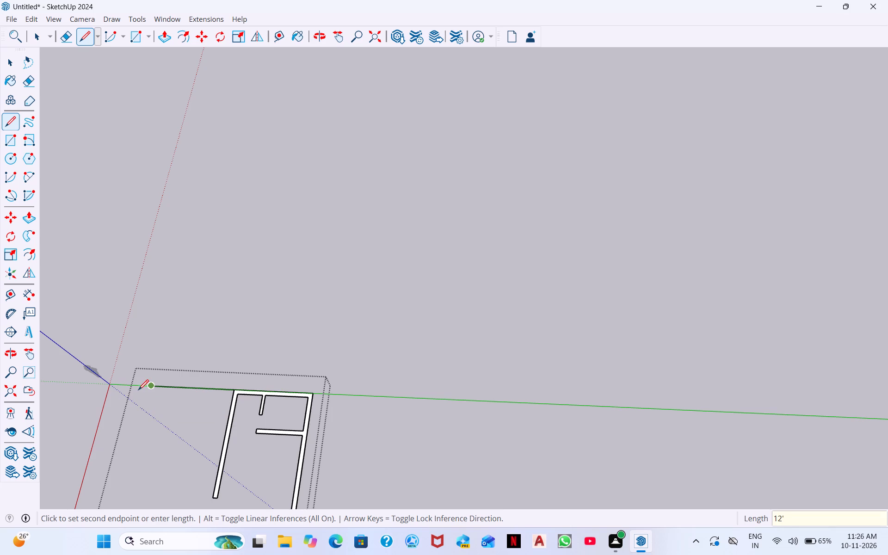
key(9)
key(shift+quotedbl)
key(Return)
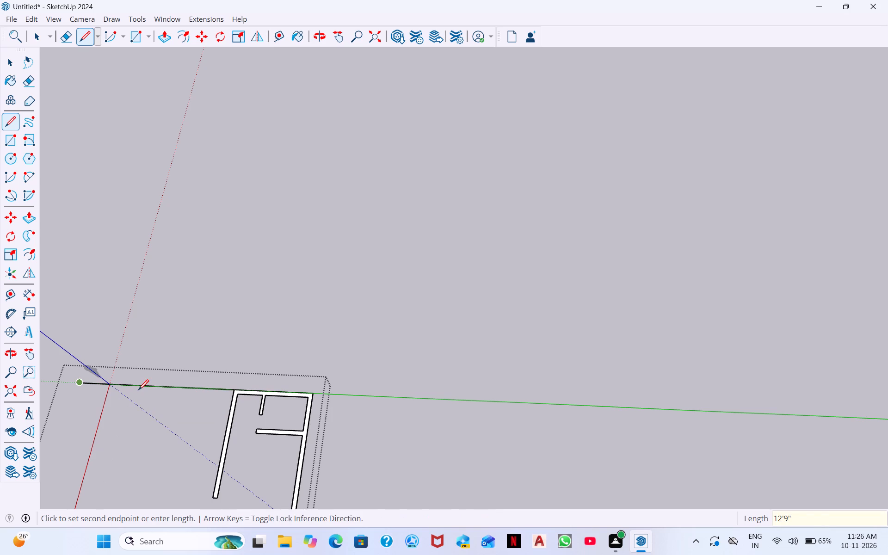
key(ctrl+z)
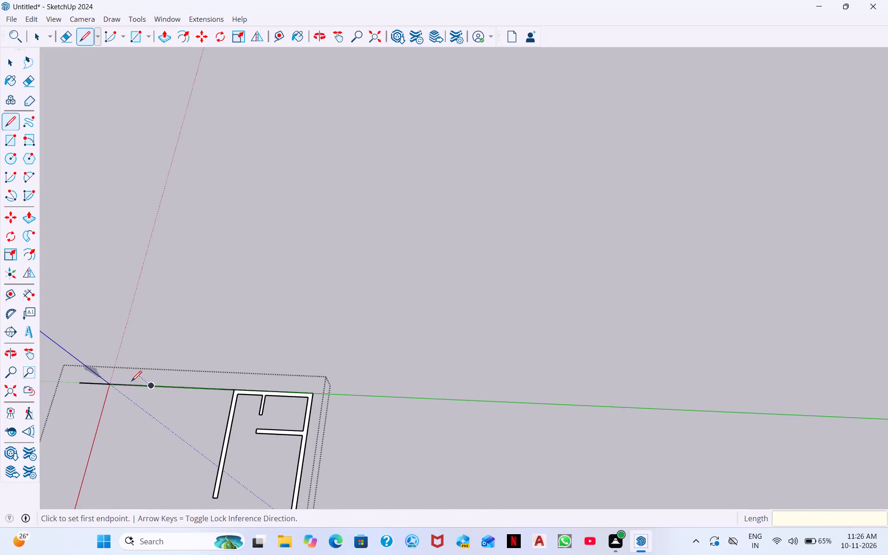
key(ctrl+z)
Draw a 9" thick, 12'9" long end wall outline along the red axis at the free end of the back wall edge.
drag(154, 385, 149, 404)
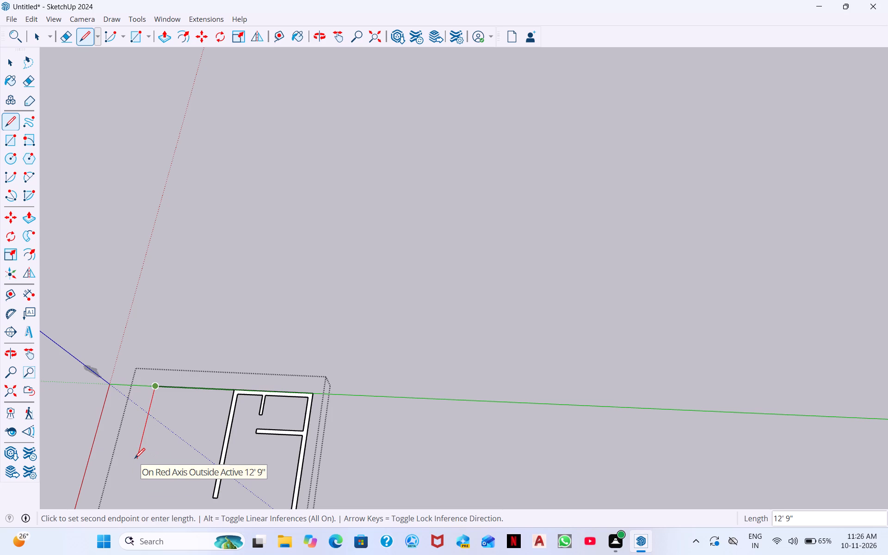
text(12')
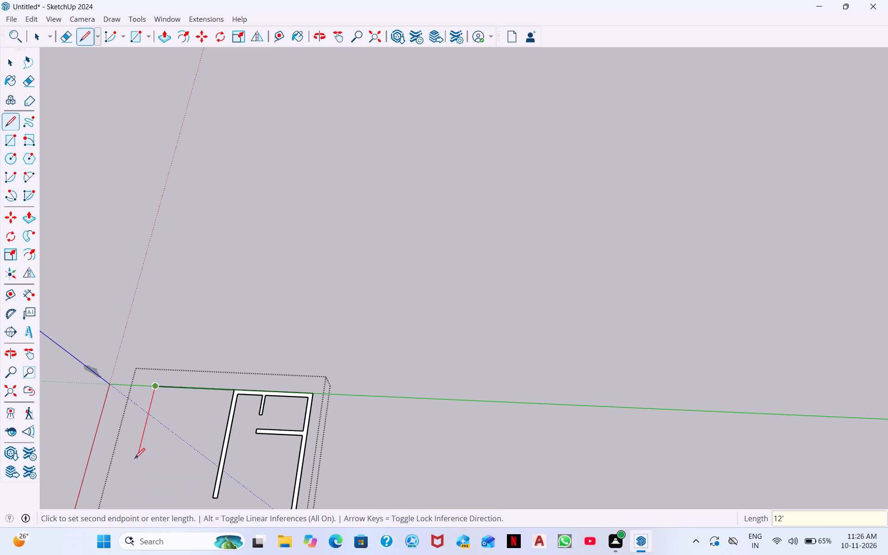
text(9")
key(Return)
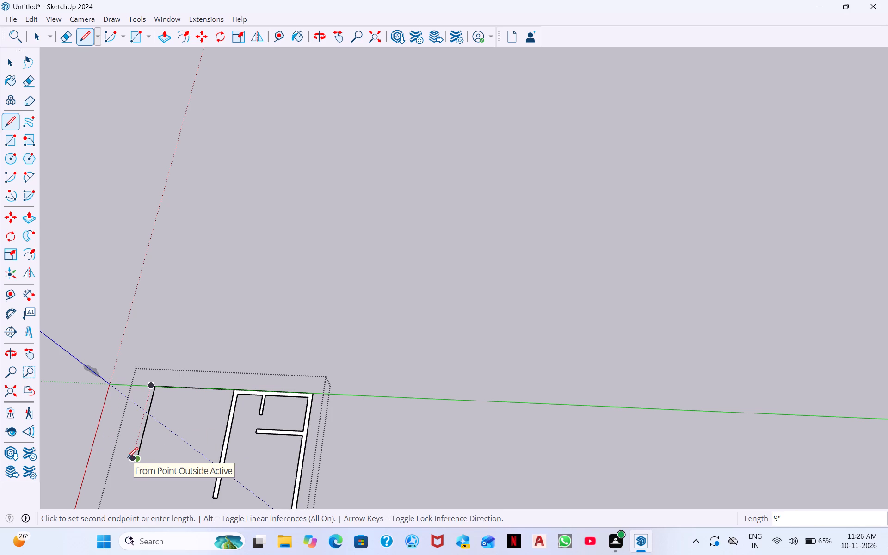
scroll(126, 462, up, 3)
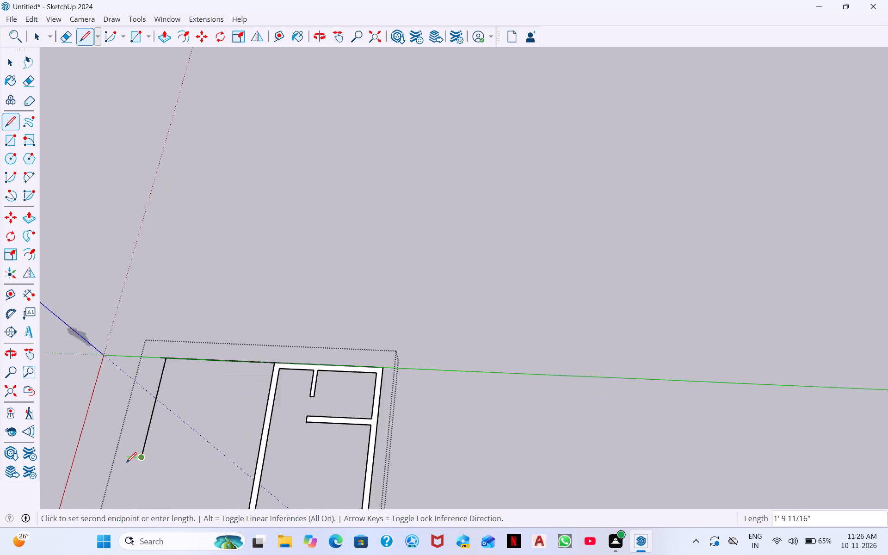
scroll(126, 462, up, 10)
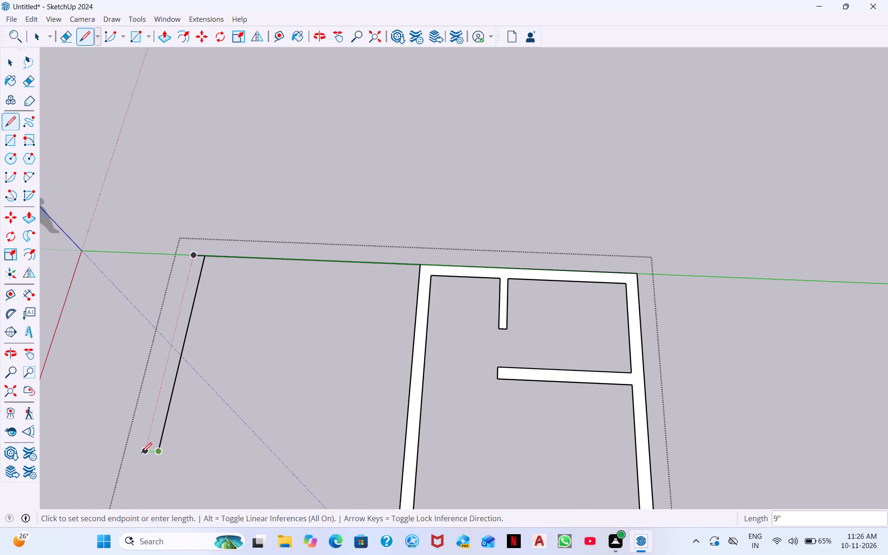
click(141, 452)
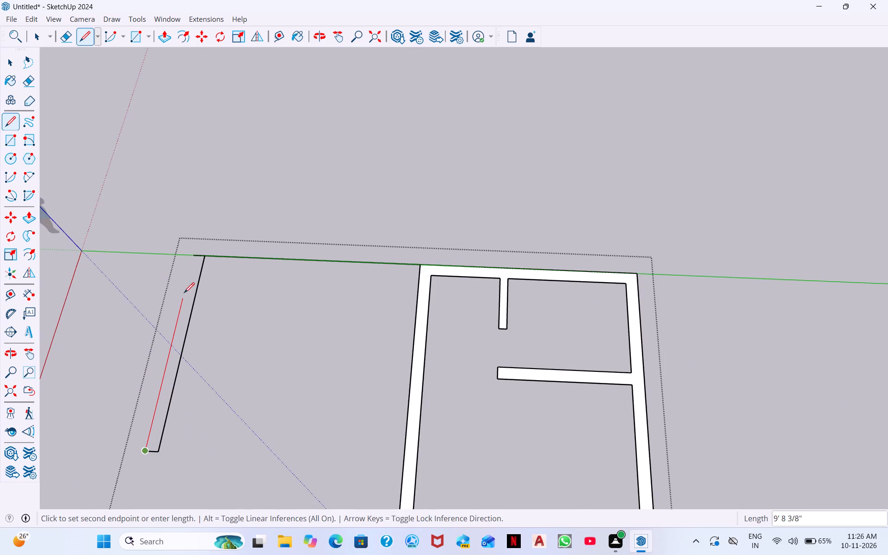
click(196, 259)
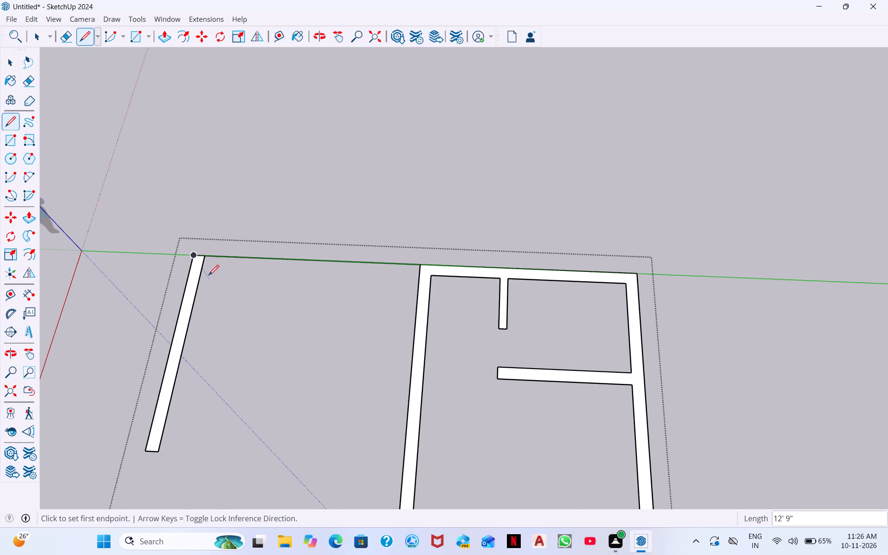
Draw the back wall's 14' inner edge, 9" inside the outer edge, from the long interior wall to the new end wall.
click(205, 258)
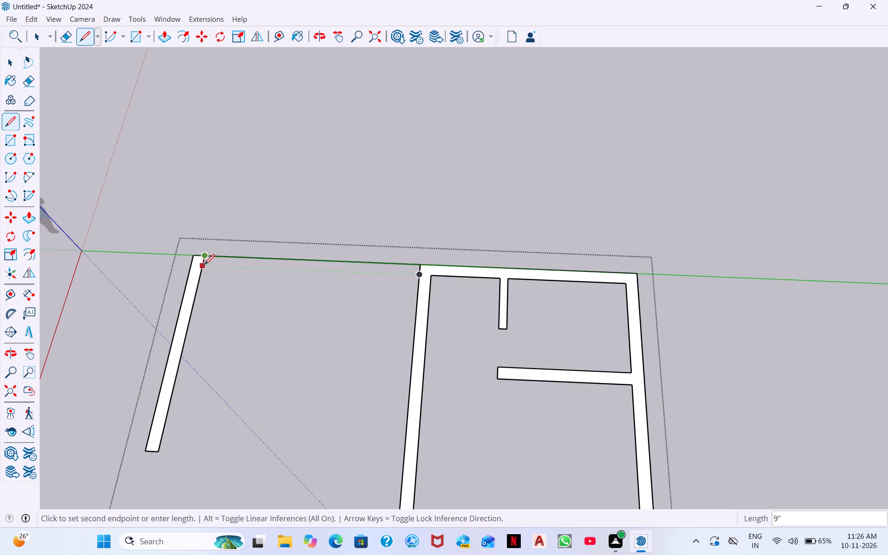
click(204, 265)
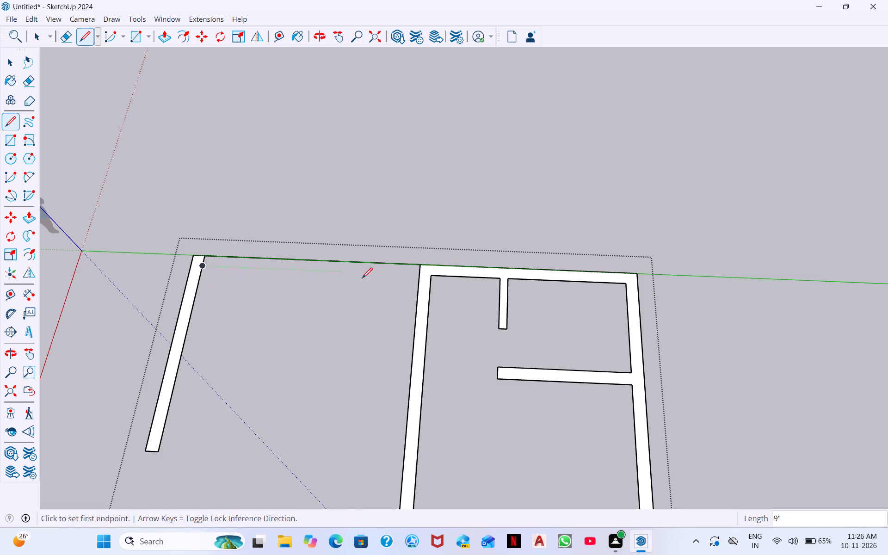
click(419, 274)
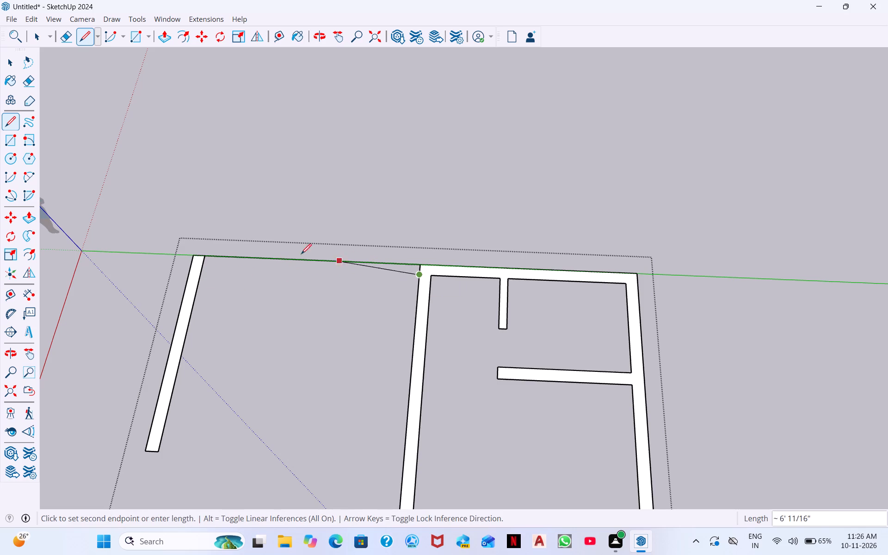
click(201, 267)
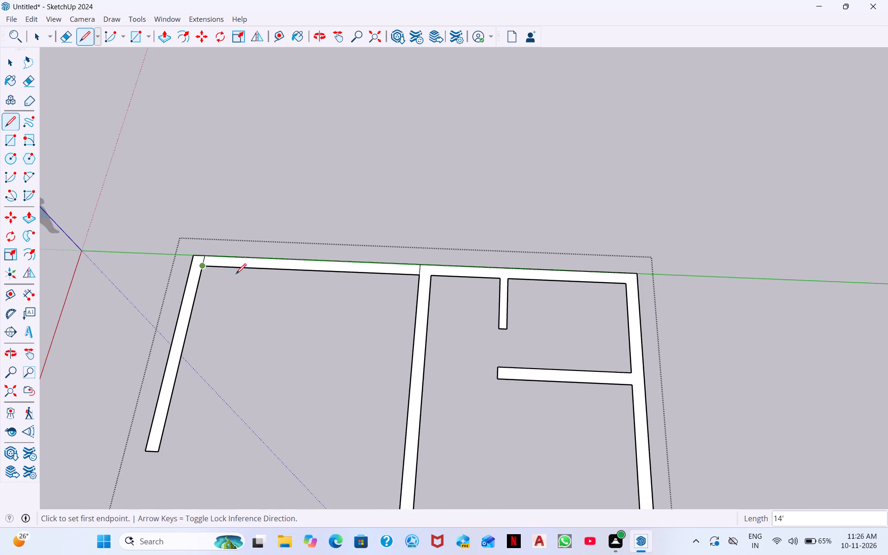
Draw a 9" thick front wall from the end wall to the long interior wall, with a 14' outer edge and 14'9" inner line.
scroll(306, 290, down, 8)
scroll(251, 386, up, 3)
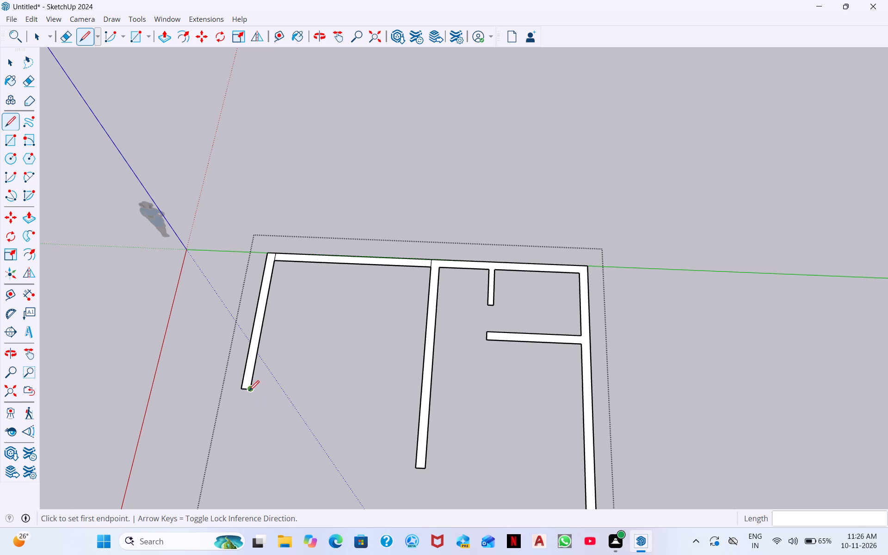
click(249, 391)
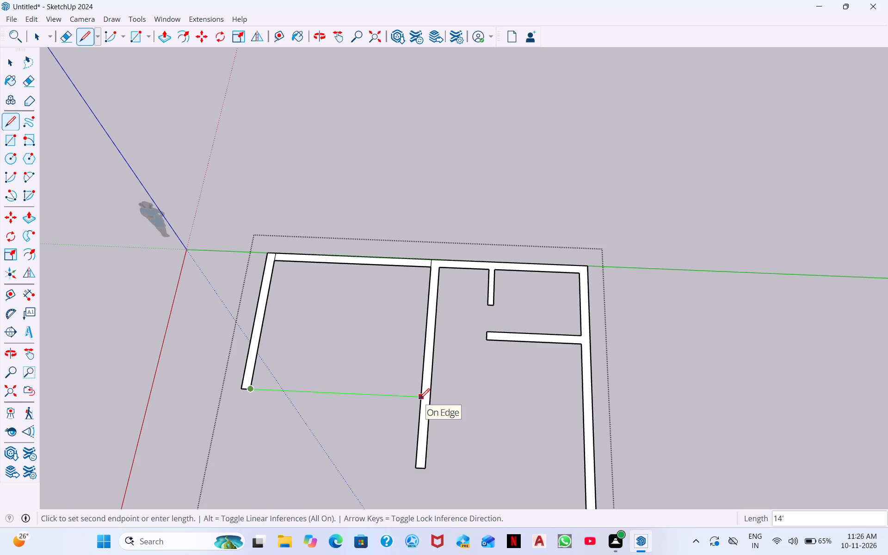
click(417, 400)
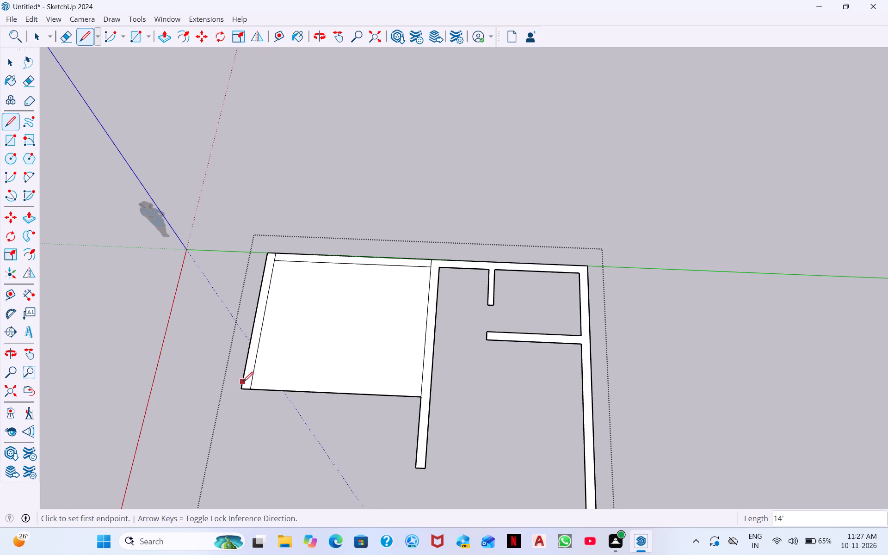
double_click(241, 389)
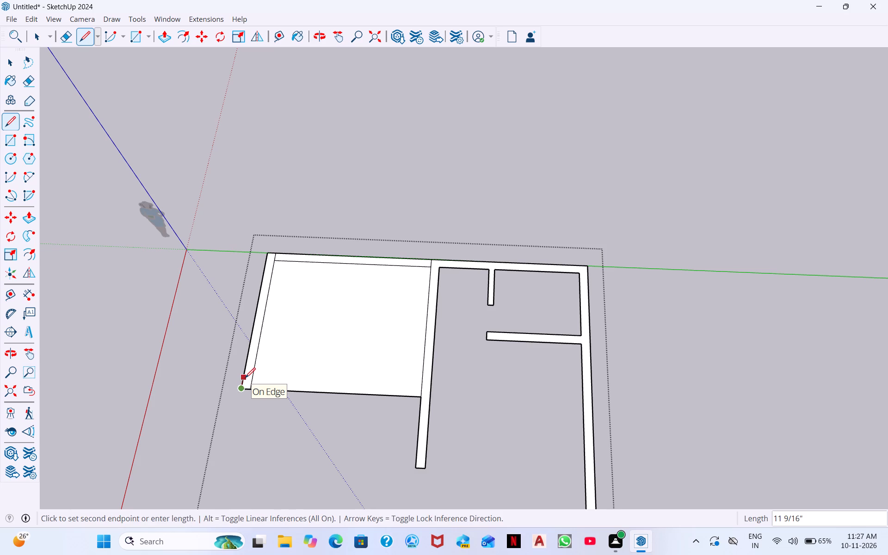
text(9")
key(Return)
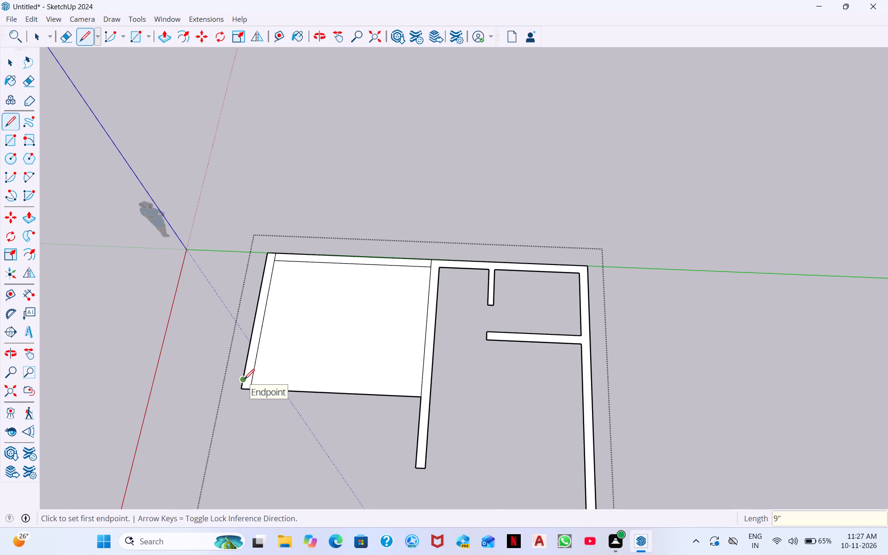
click(244, 379)
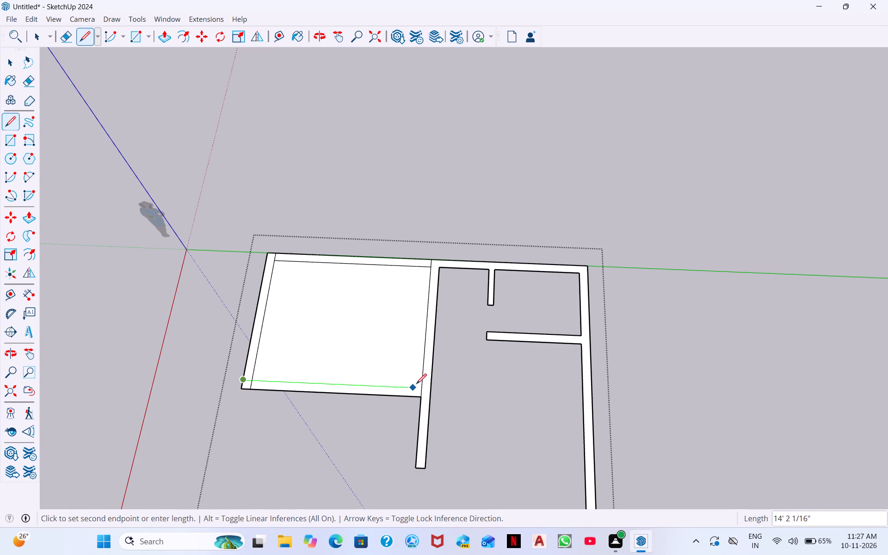
click(421, 387)
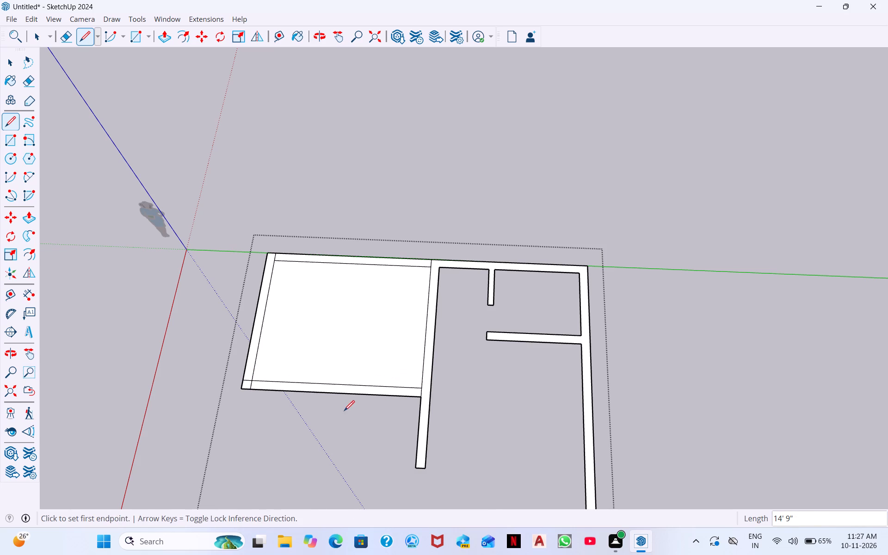
Draw a 3' line from the long interior wall just outside the front wall, and close it with a 9" line across the wall's thickness.
click(421, 405)
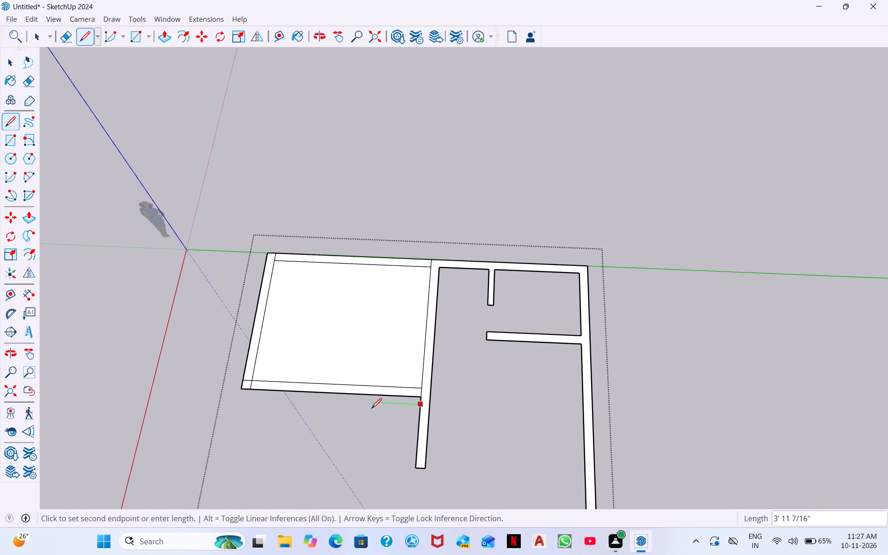
text(3')
key(Return)
click(385, 394)
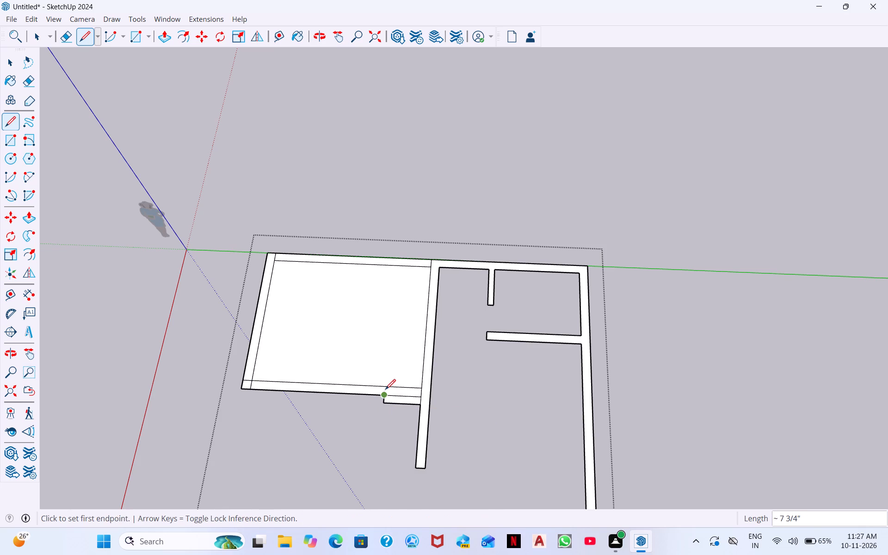
click(385, 387)
click(384, 392)
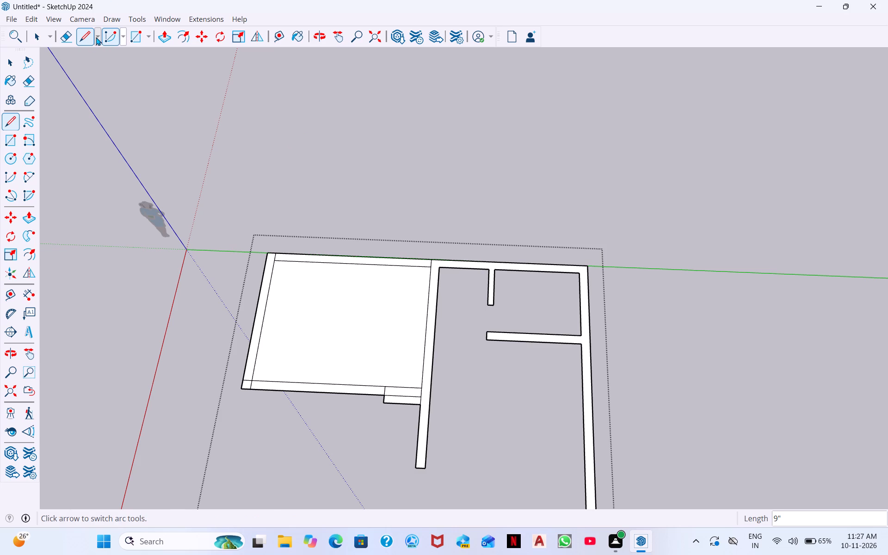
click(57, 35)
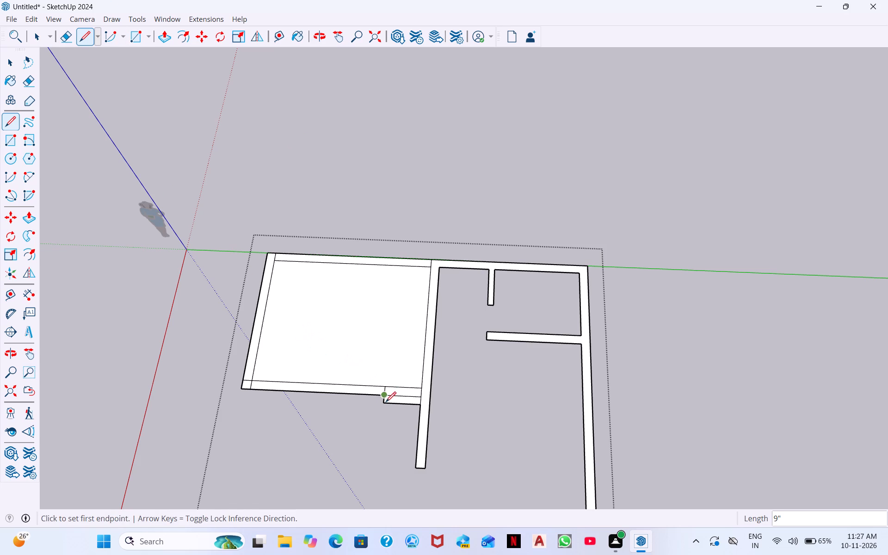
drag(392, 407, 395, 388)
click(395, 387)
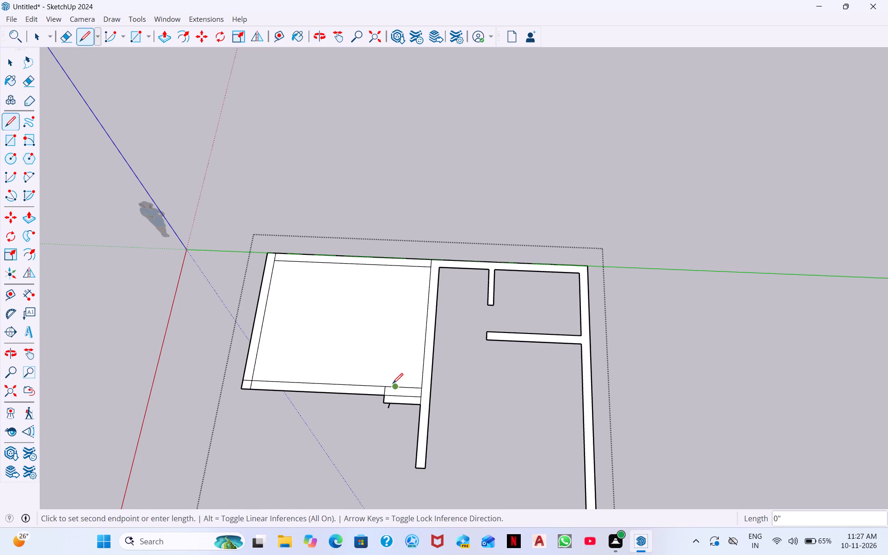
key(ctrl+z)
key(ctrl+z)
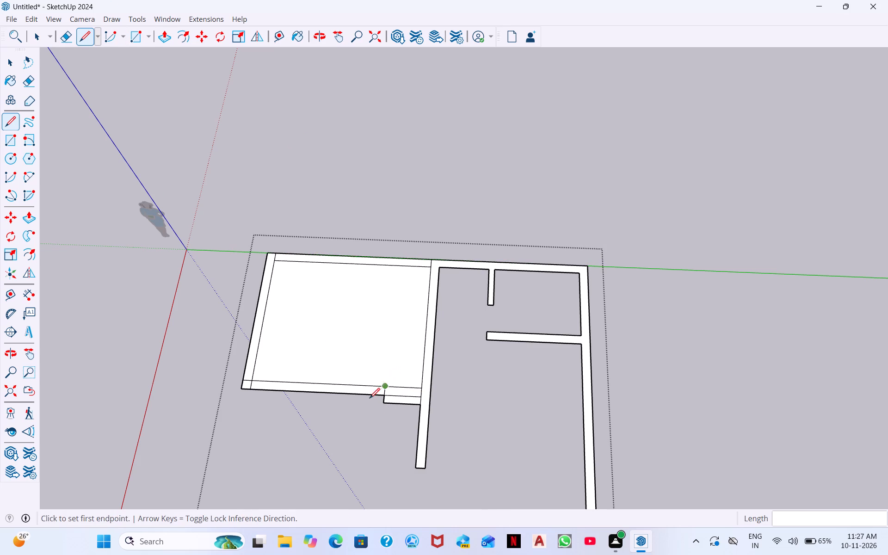
Erase the front wall's edges and the helper lines beside the long interior wall to leave a 3' door opening.
scroll(414, 388, up, 13)
scroll(344, 395, down, 4)
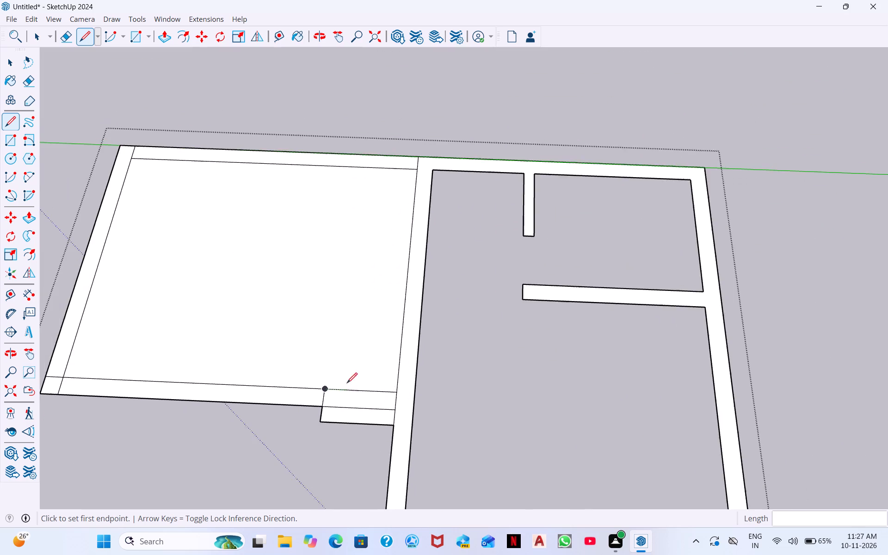
scroll(347, 383, down, 6)
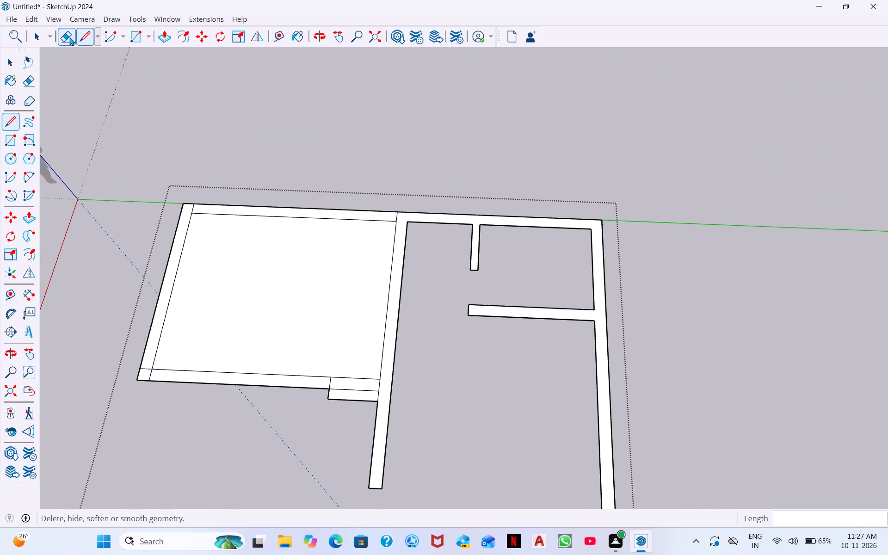
click(69, 37)
click(343, 388)
drag(346, 379, 346, 383)
drag(348, 410, 349, 404)
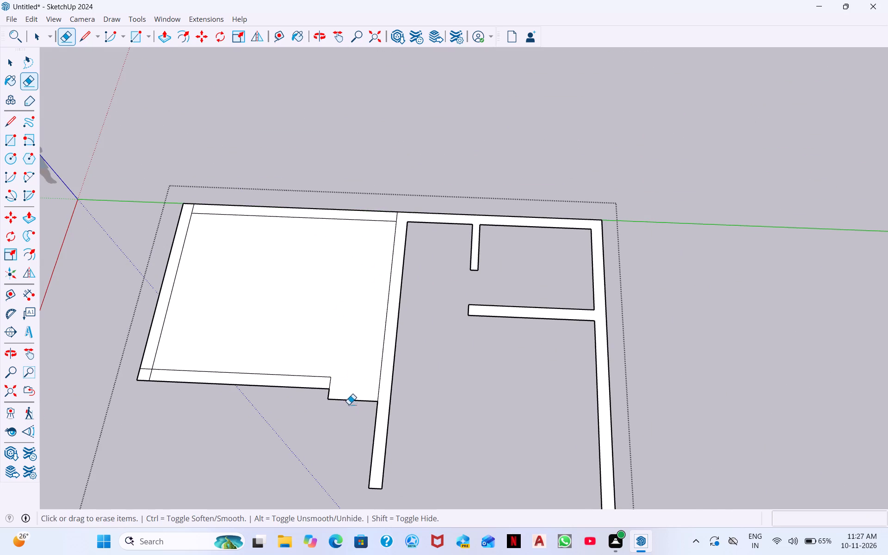
drag(349, 404, 349, 404)
click(351, 401)
click(327, 393)
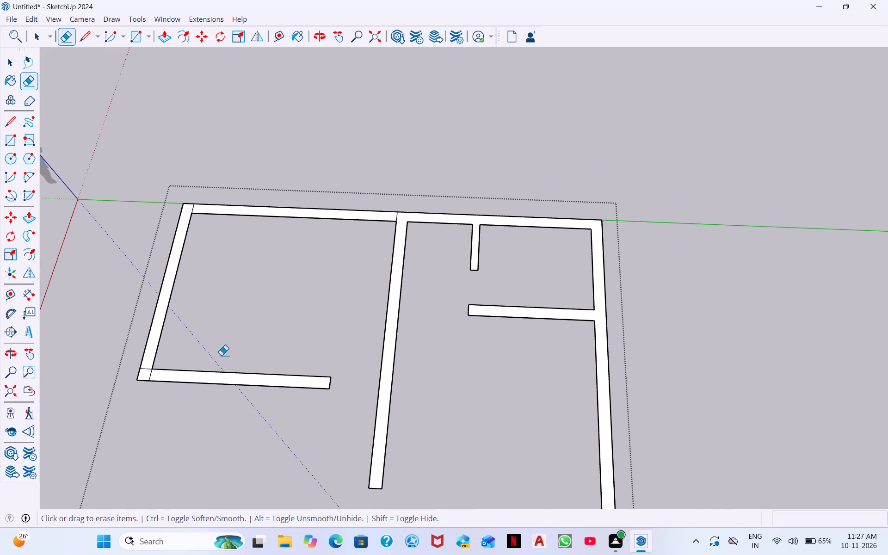
Erase the leftover dividing lines at the front corner and where the long interior wall meets the back wall.
click(150, 372)
click(147, 369)
click(398, 216)
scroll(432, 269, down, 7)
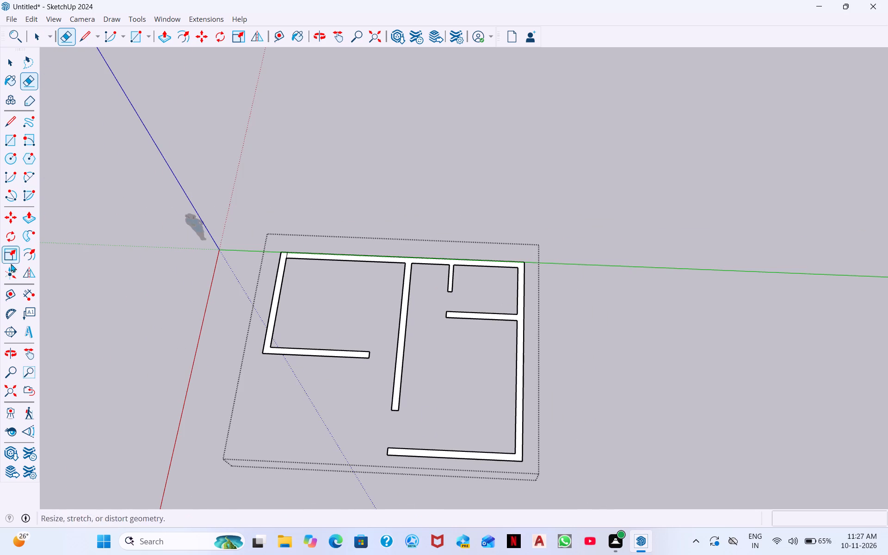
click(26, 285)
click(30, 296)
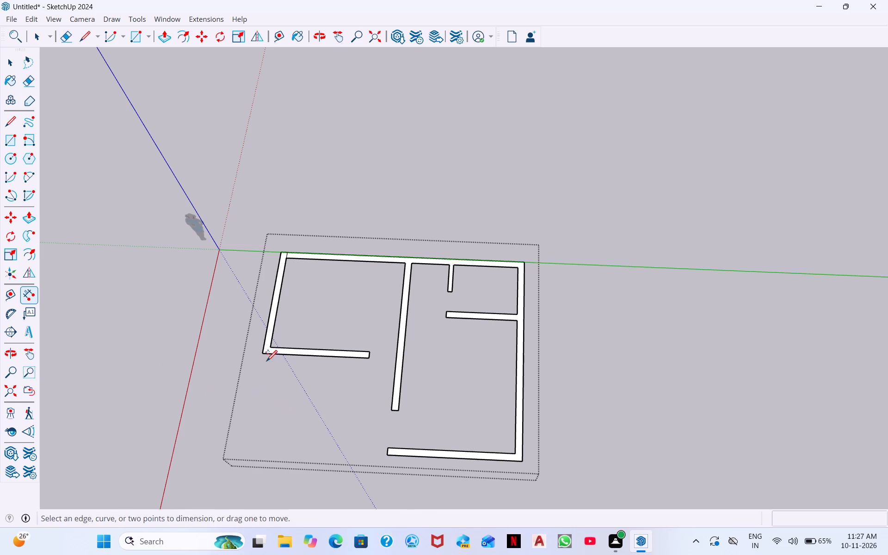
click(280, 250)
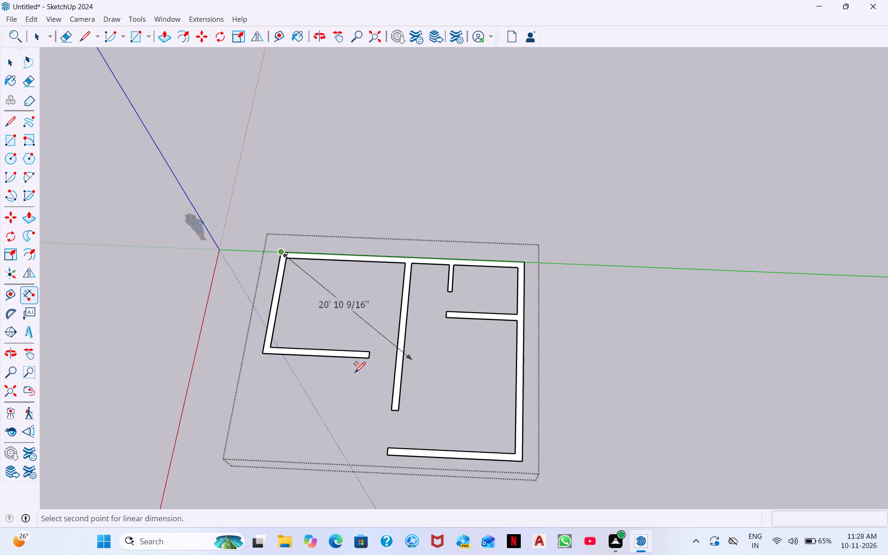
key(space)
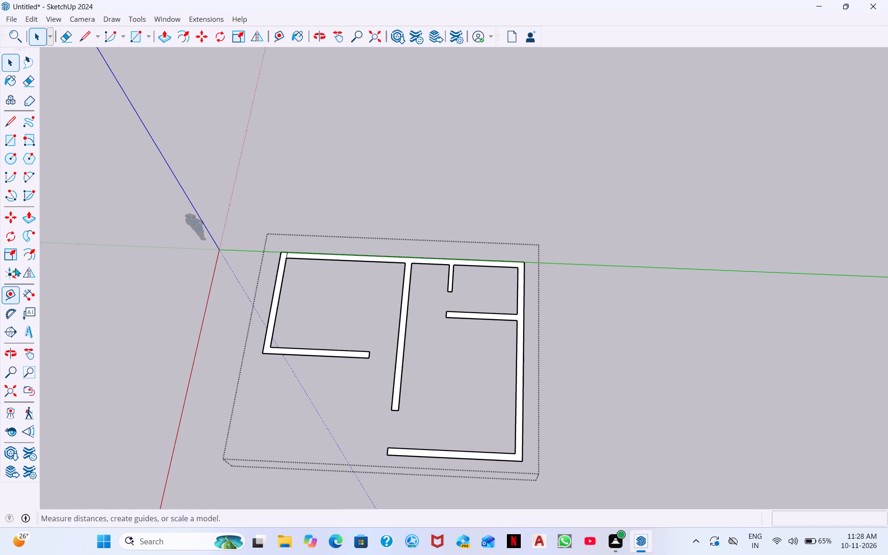
Measure the gap between the lower room's front wall end and the long interior wall's free end with the Dimension tool.
click(33, 296)
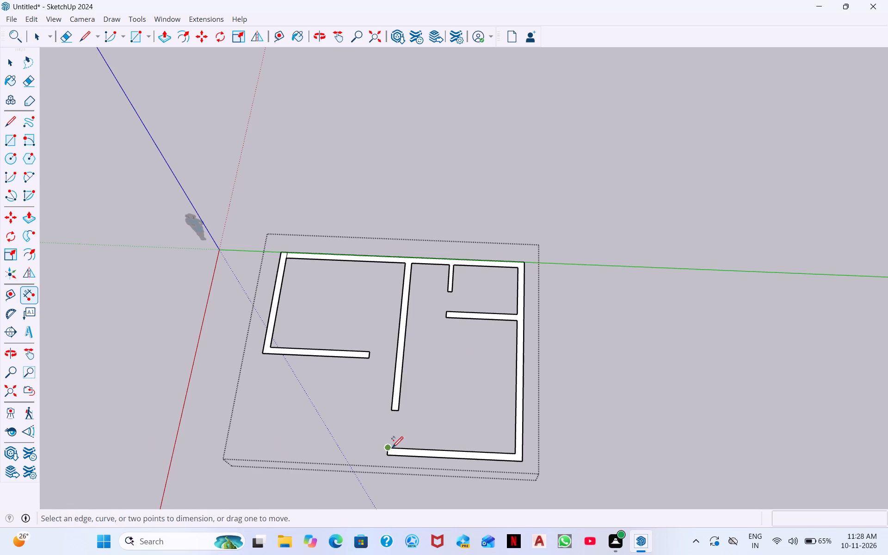
click(387, 450)
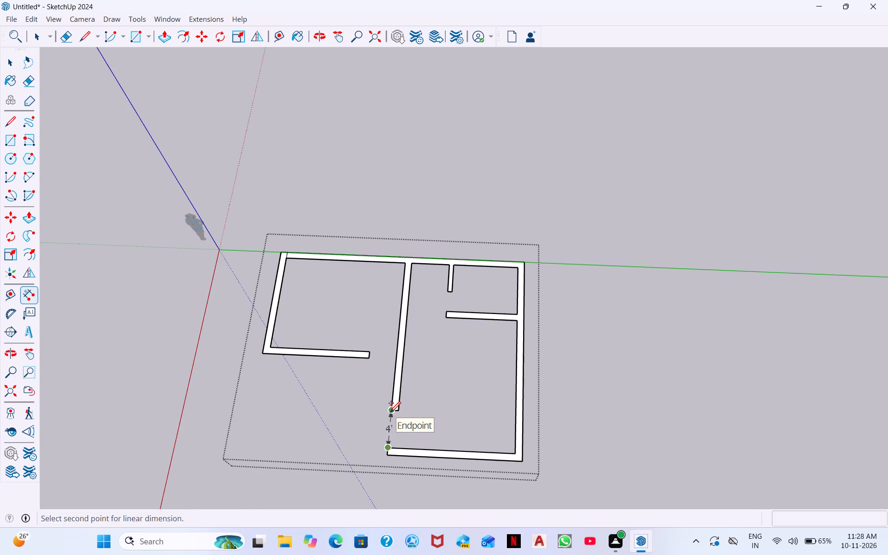
key(space)
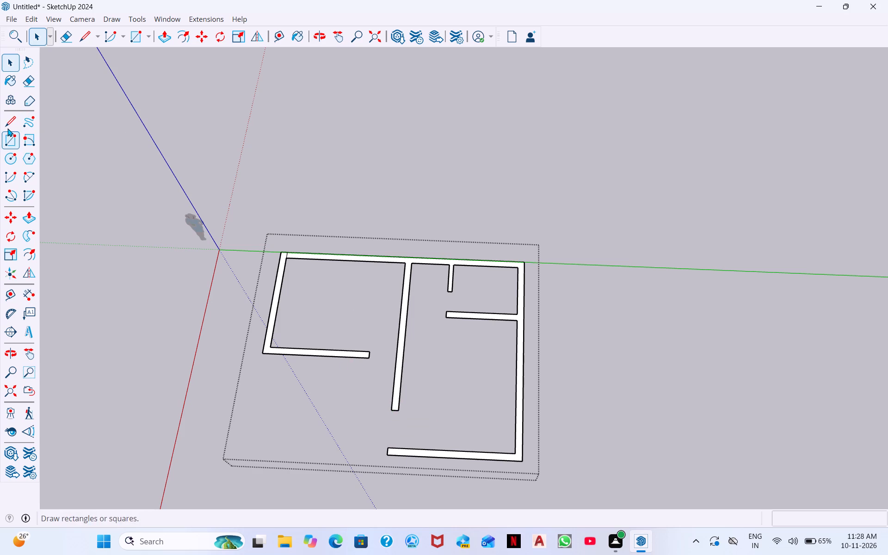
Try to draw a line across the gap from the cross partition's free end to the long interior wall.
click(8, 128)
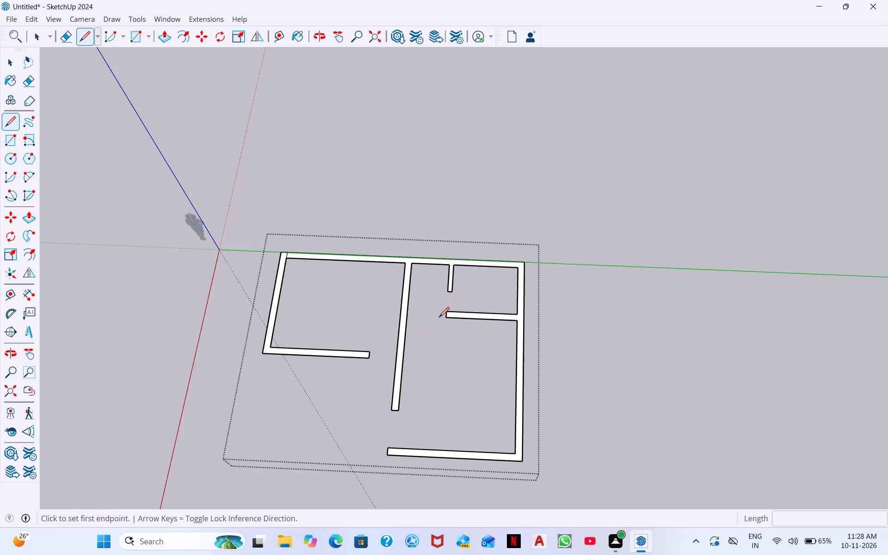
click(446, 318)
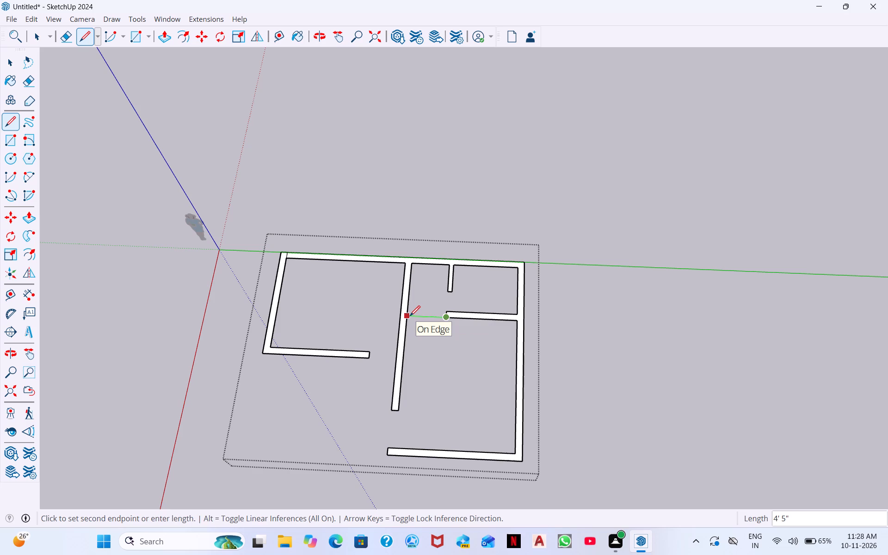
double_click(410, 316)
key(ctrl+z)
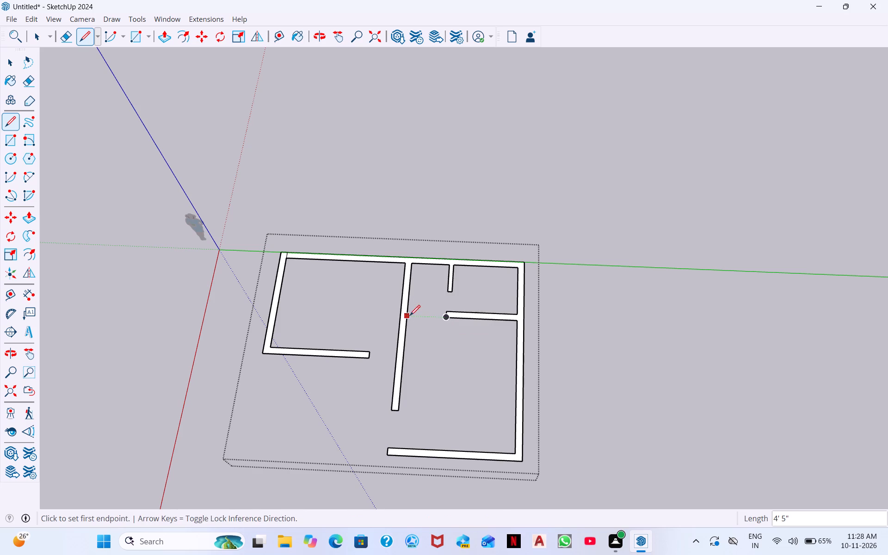
Measure the gap between the cross partition's free end and the short stub wall with the Dimension tool.
click(30, 296)
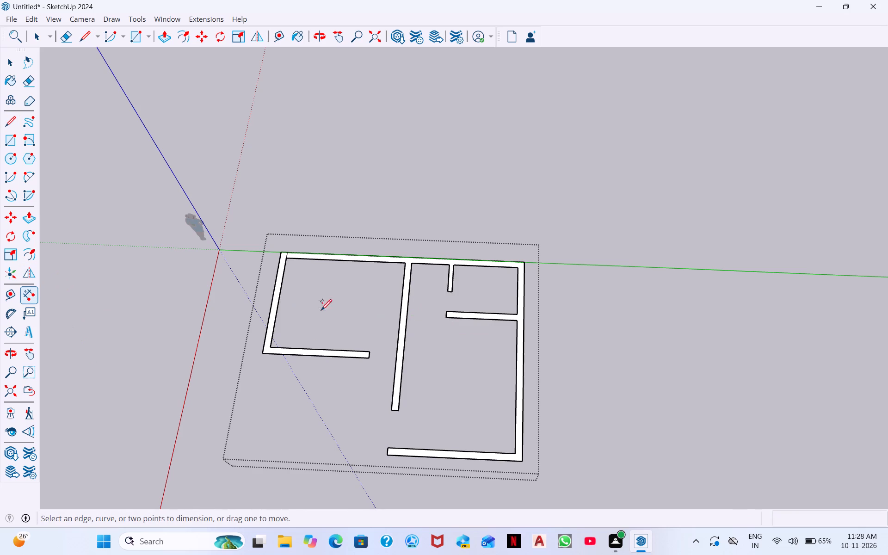
click(446, 316)
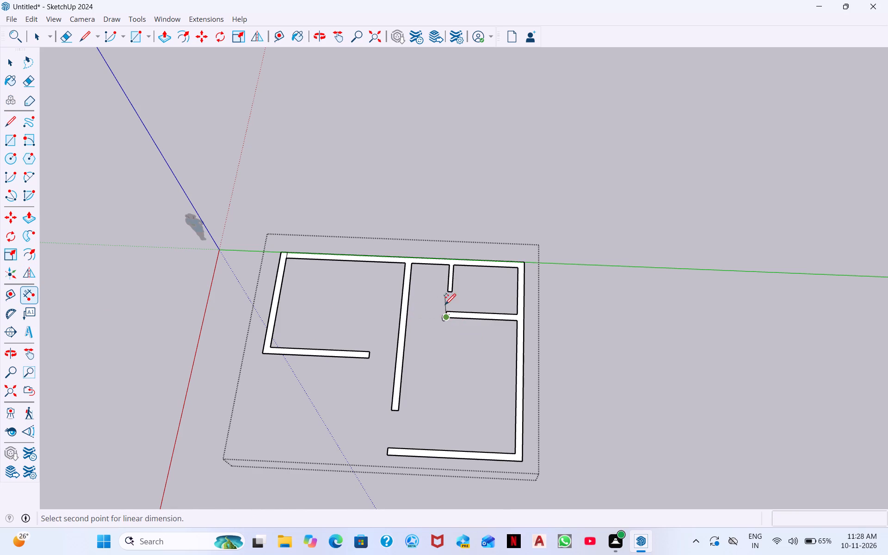
key(ctrl+z)
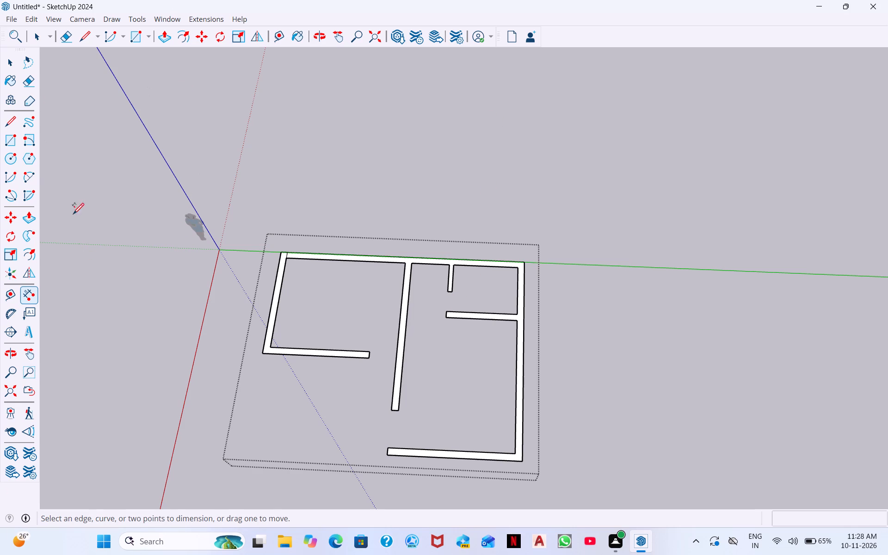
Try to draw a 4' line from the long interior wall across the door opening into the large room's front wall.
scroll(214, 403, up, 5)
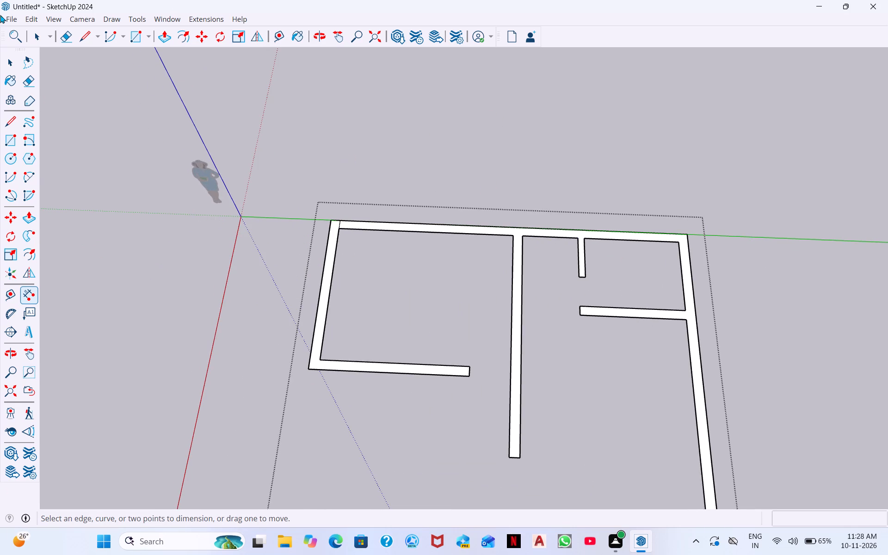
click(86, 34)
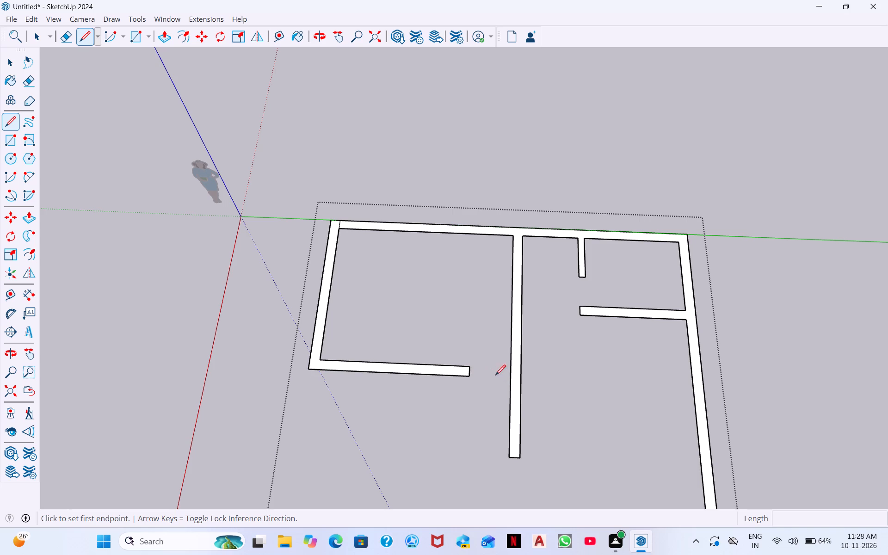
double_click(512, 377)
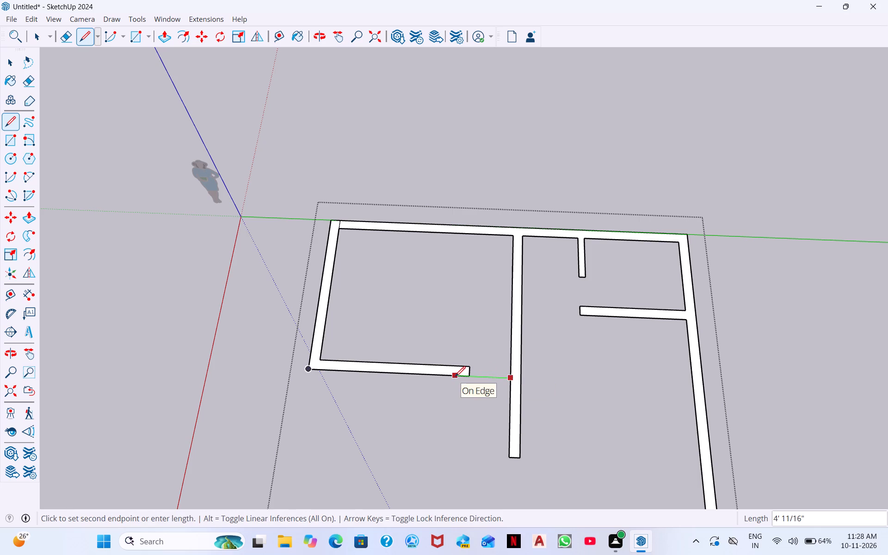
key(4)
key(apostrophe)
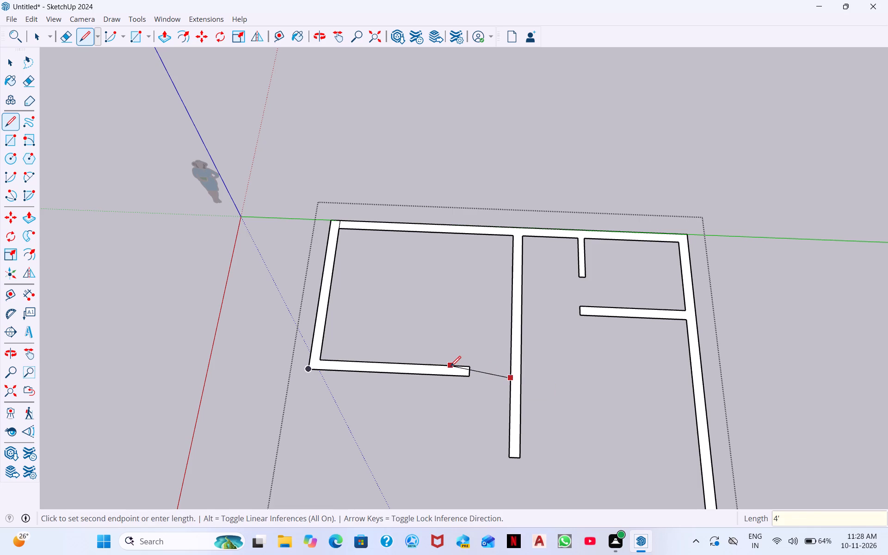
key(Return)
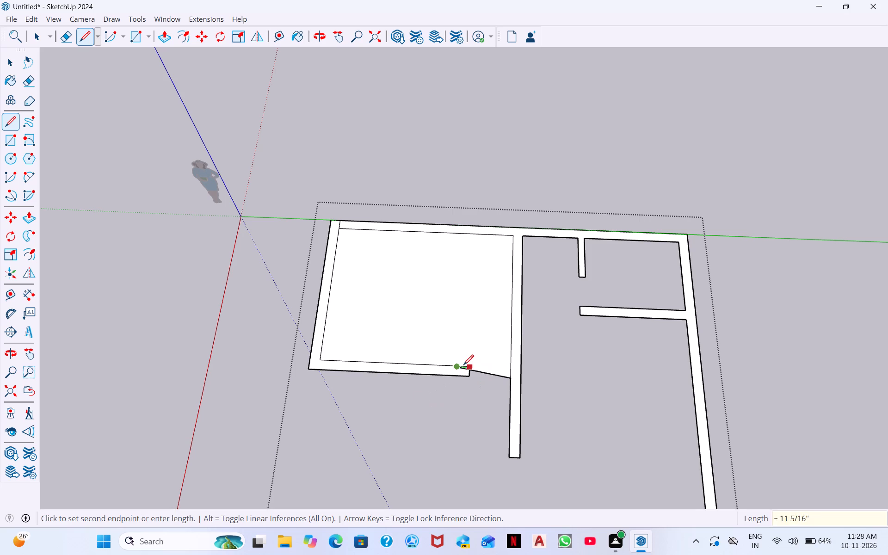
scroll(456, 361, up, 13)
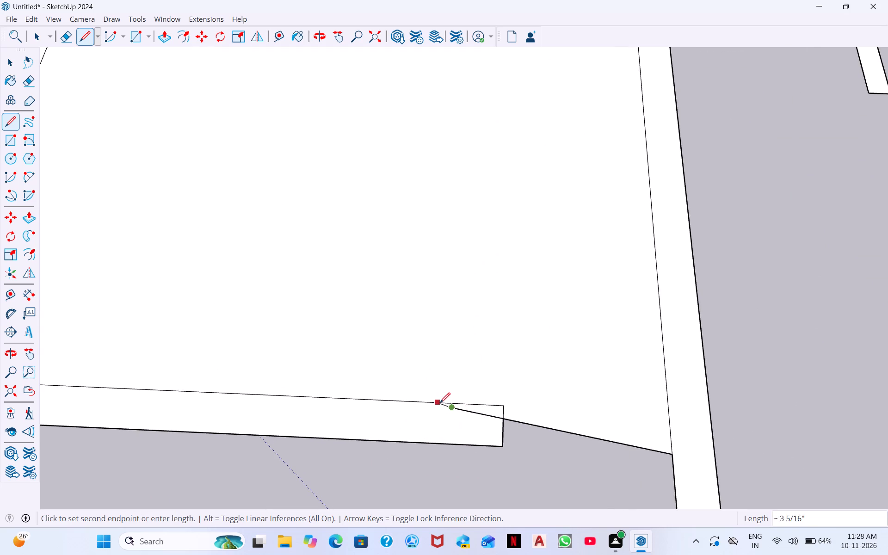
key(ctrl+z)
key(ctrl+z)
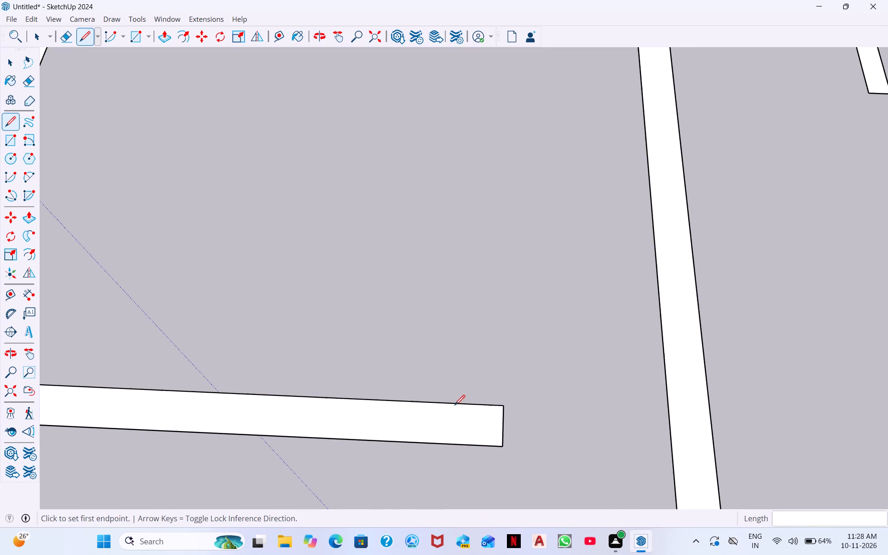
Draw a 4' line from the long interior wall into the large room's front wall, plus a line across the wall near its free end.
scroll(509, 460, down, 3)
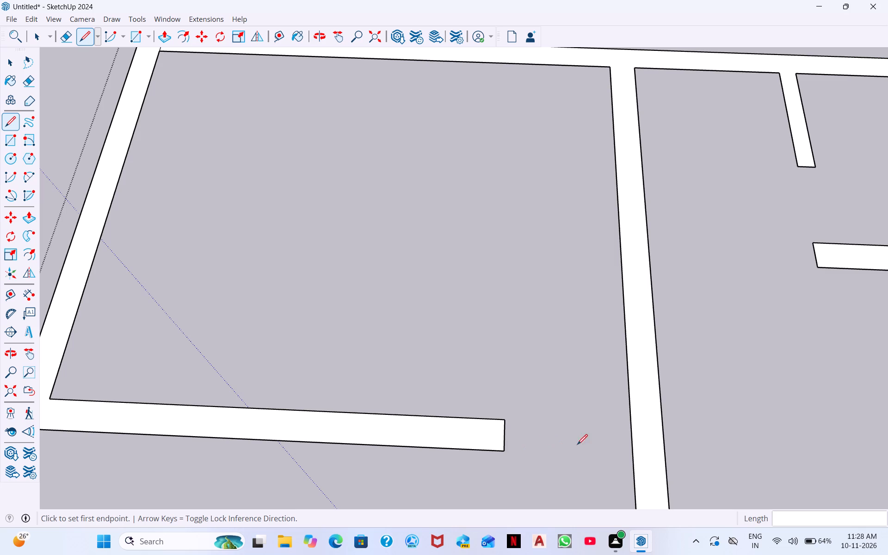
double_click(634, 456)
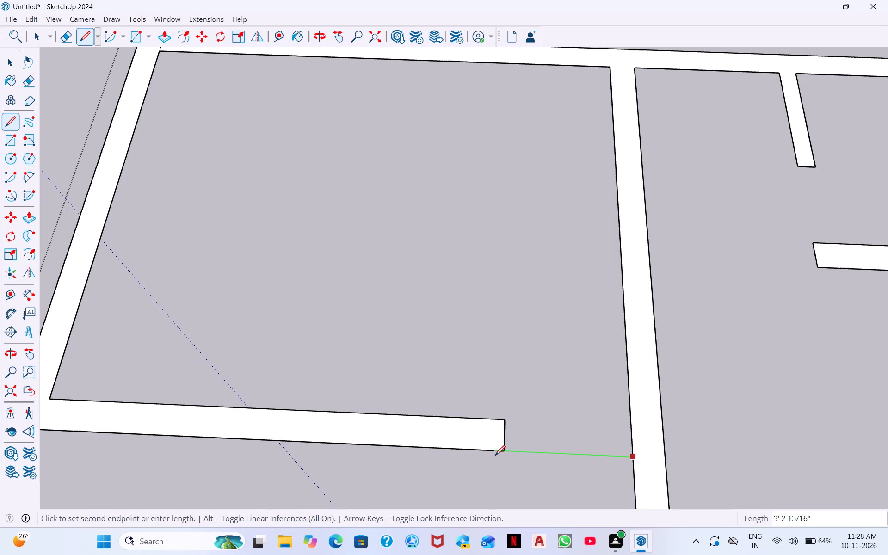
key(4)
key(apostrophe)
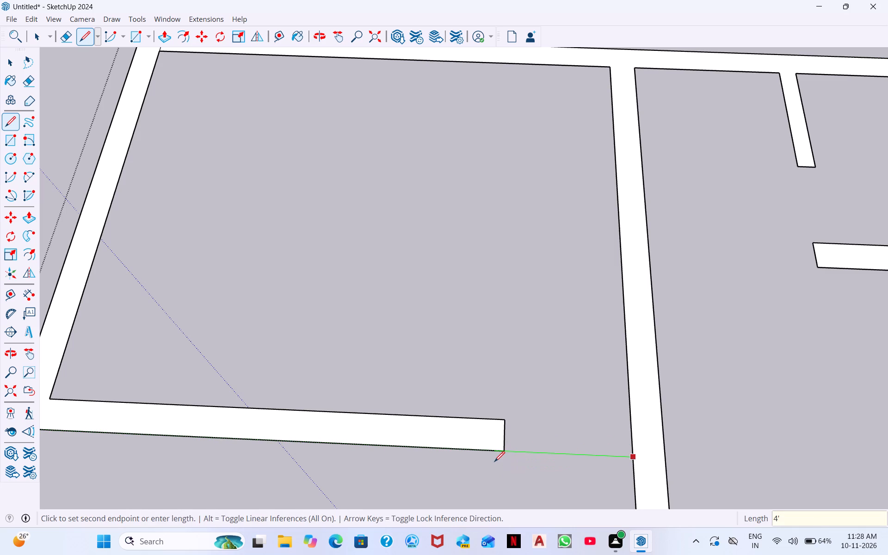
key(Return)
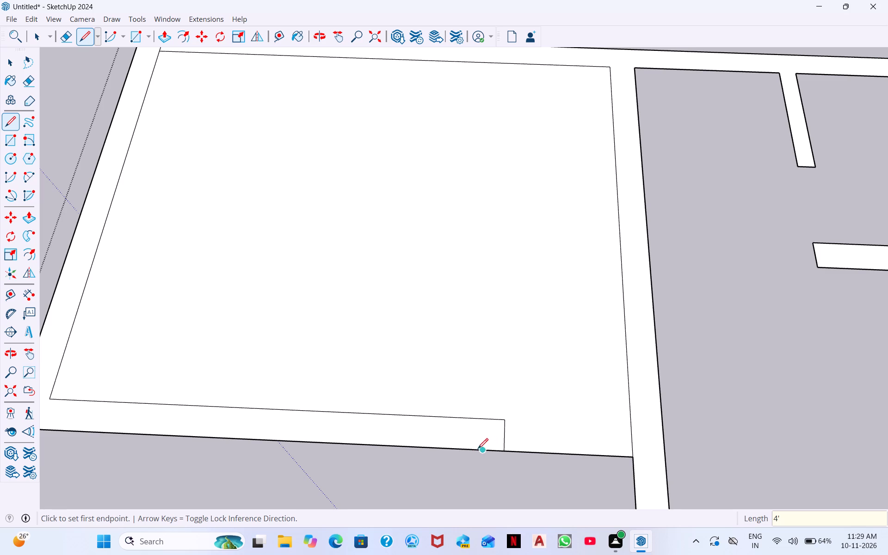
click(482, 450)
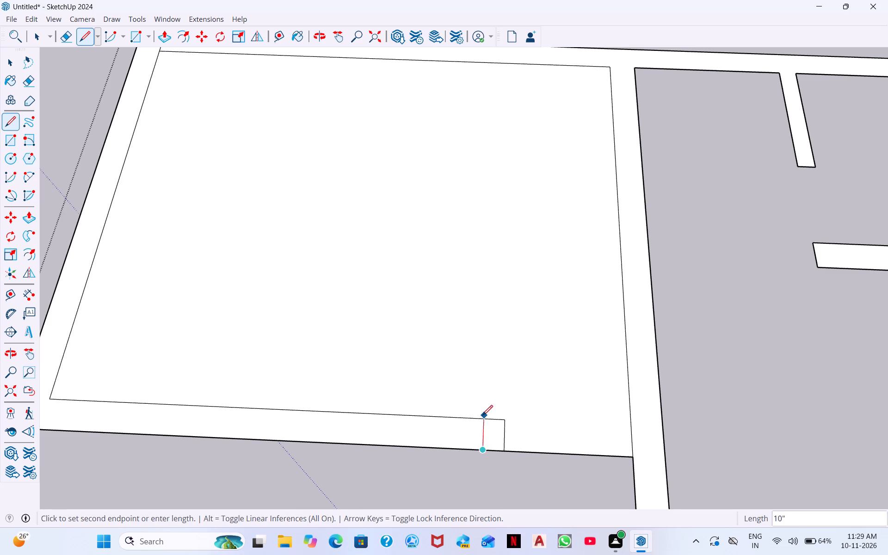
double_click(484, 418)
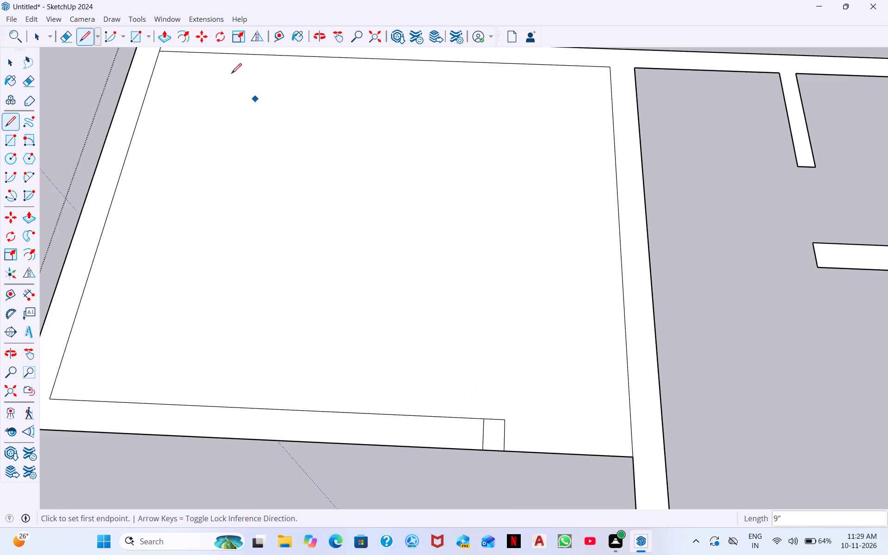
Erase the line across the door opening and the front wall's leftover end piece beyond the new cross line.
click(60, 35)
drag(565, 441, 562, 461)
drag(499, 439, 510, 441)
drag(501, 417, 498, 429)
click(498, 448)
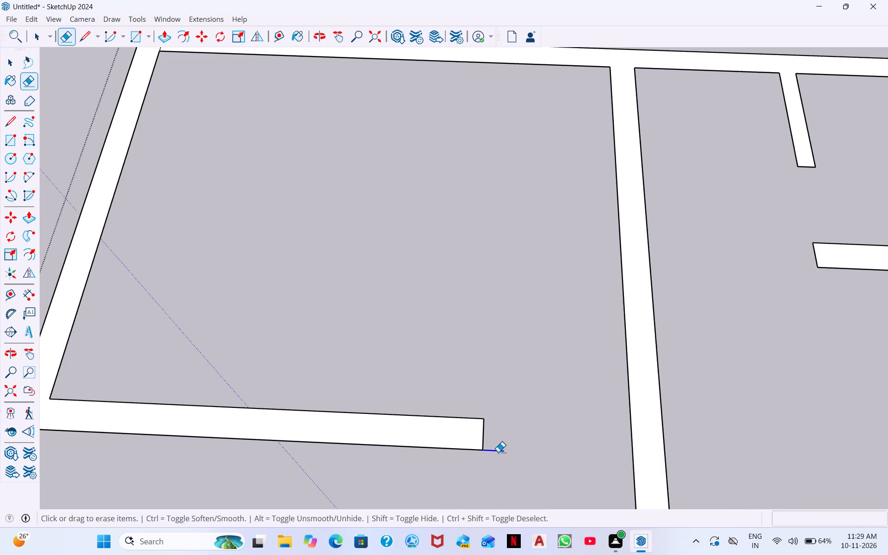
Erase the leftover line crossing the back wall at the large room's outer corner.
scroll(506, 322, down, 6)
scroll(261, 116, up, 5)
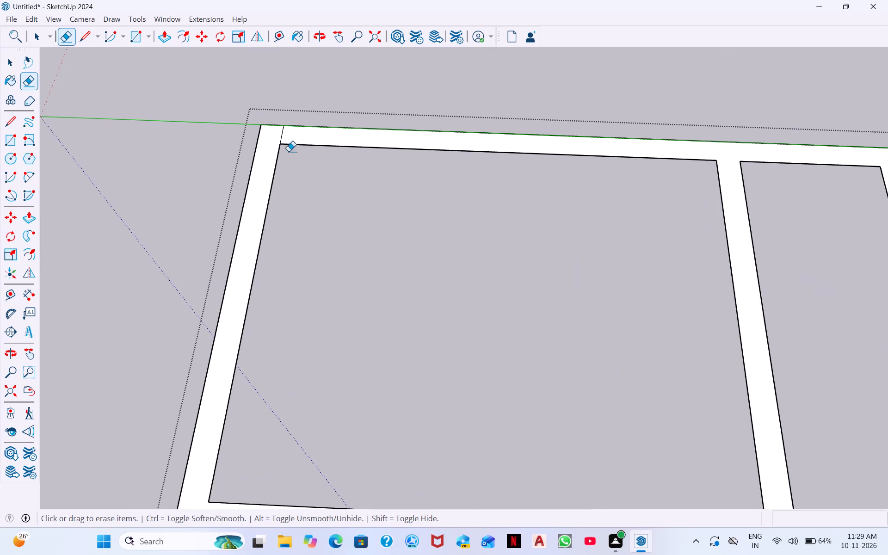
click(281, 135)
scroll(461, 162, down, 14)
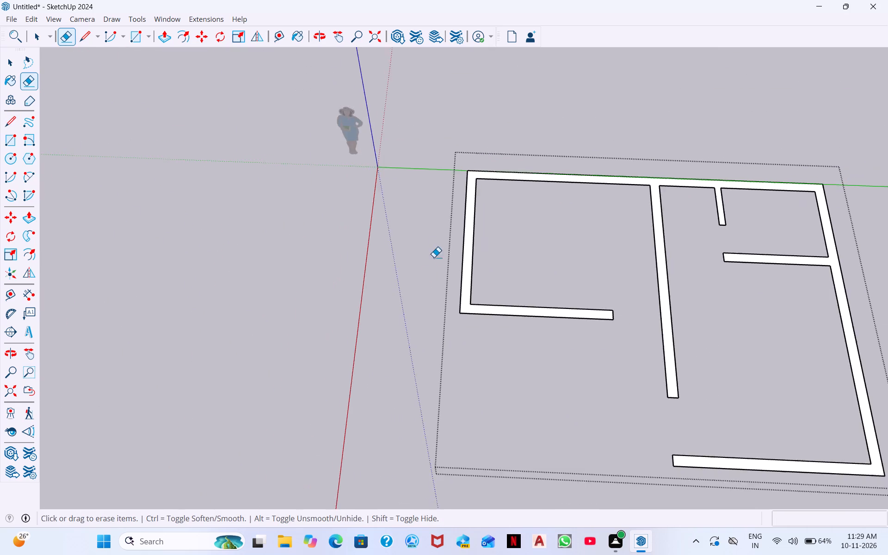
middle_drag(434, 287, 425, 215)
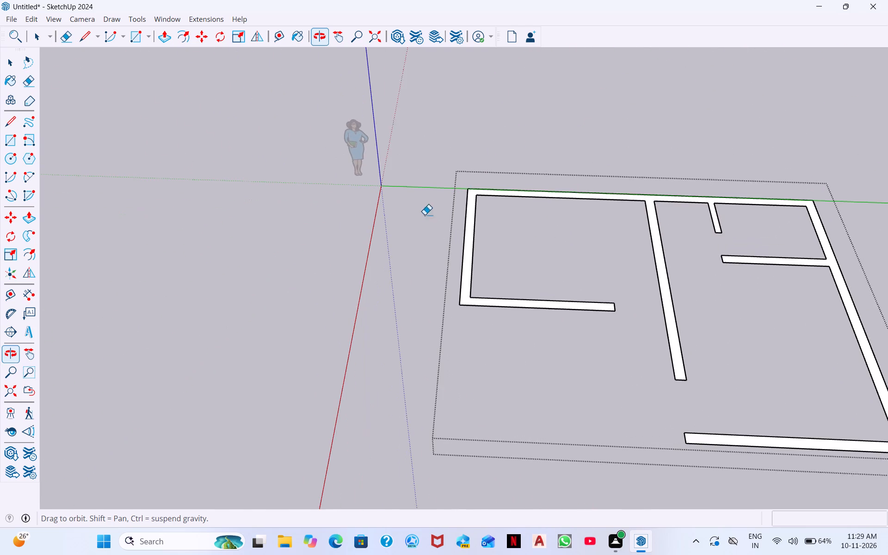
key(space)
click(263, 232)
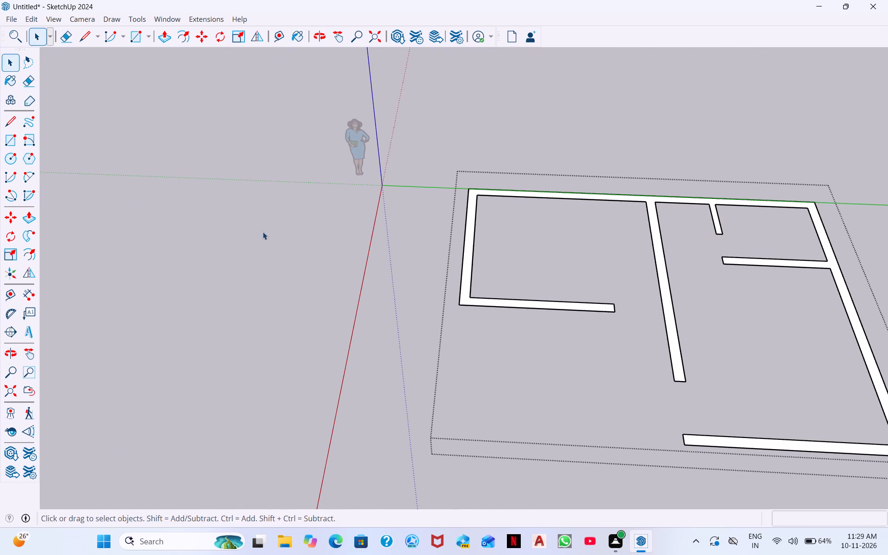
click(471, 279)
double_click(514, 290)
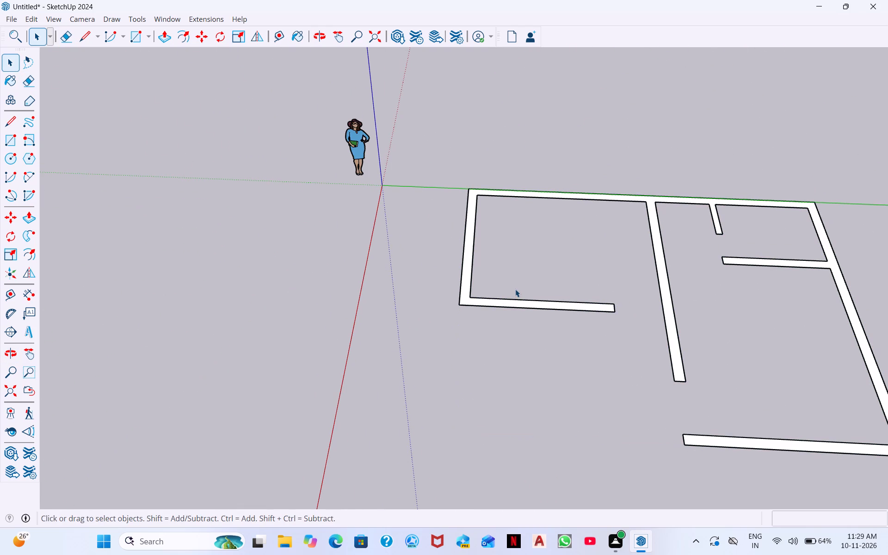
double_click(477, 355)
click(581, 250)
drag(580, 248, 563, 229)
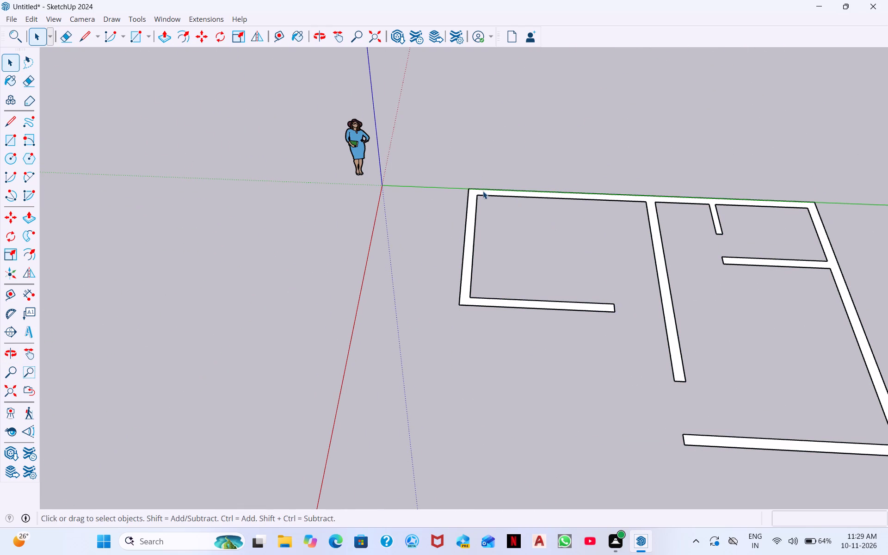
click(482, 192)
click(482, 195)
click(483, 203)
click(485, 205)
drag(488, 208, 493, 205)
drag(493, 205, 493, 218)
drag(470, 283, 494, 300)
Open the wall group, raise the flat wall face freehand by about 11' 2" with Push/Pull, and lower it partway.
double_click(556, 308)
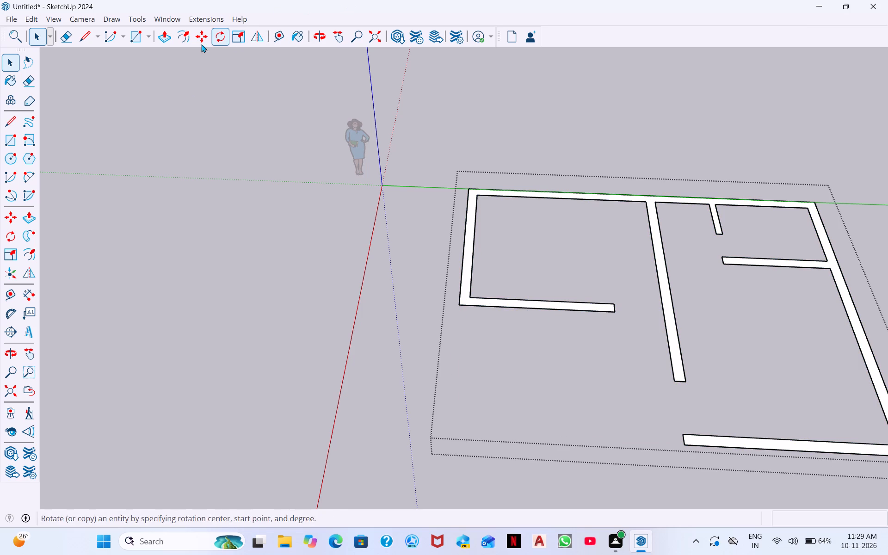
click(168, 29)
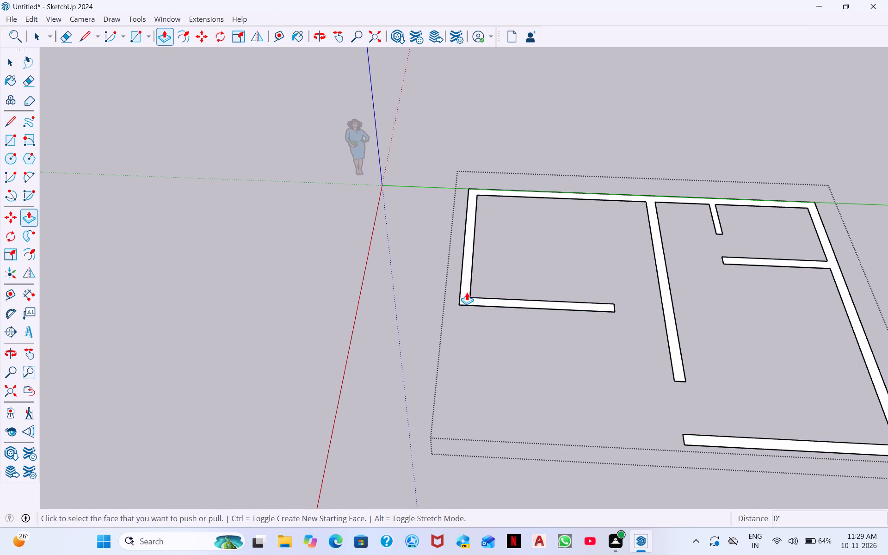
click(476, 295)
drag(468, 281, 471, 265)
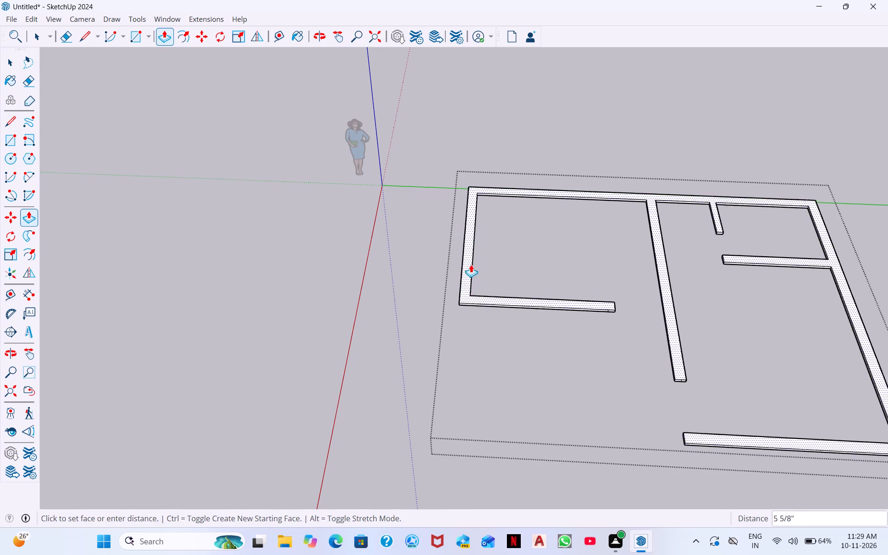
drag(471, 265, 476, 164)
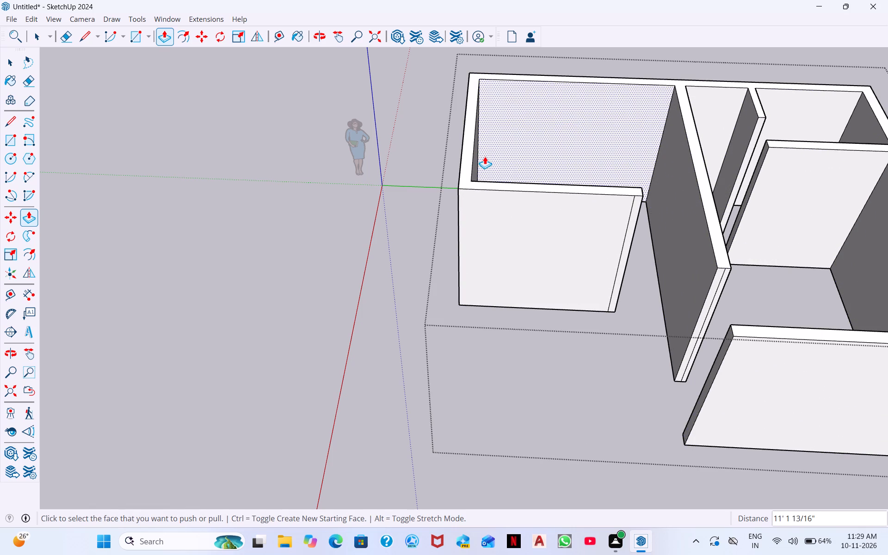
drag(468, 181, 502, 283)
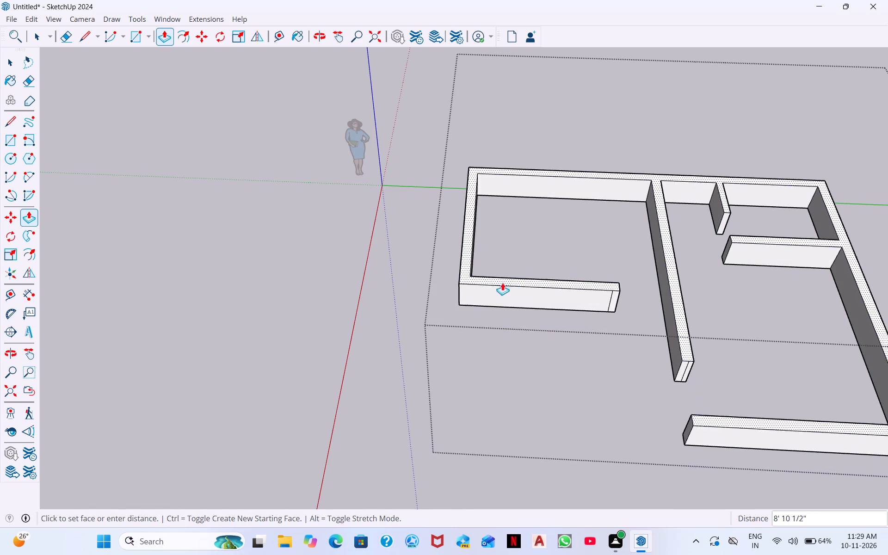
drag(502, 283, 508, 258)
Push/Pull the walls' top face up by a further 10'.
click(508, 258)
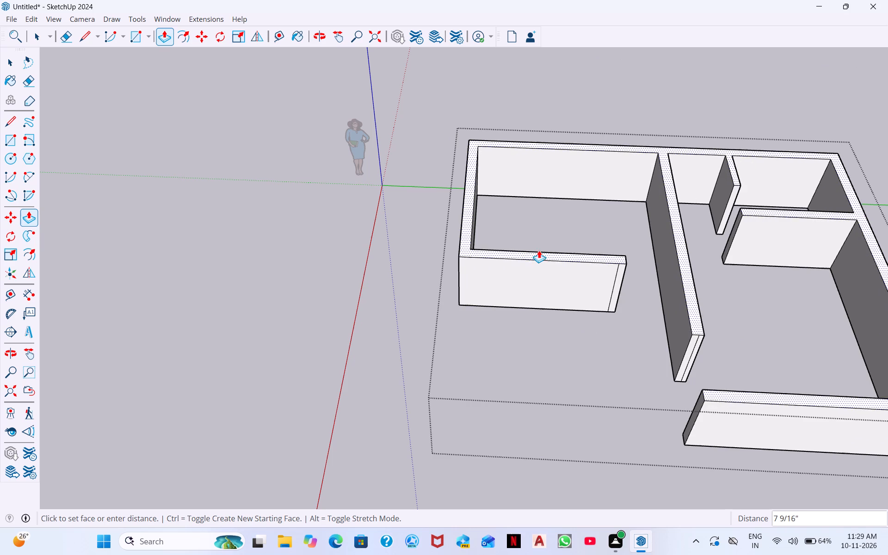
key(1)
key(0)
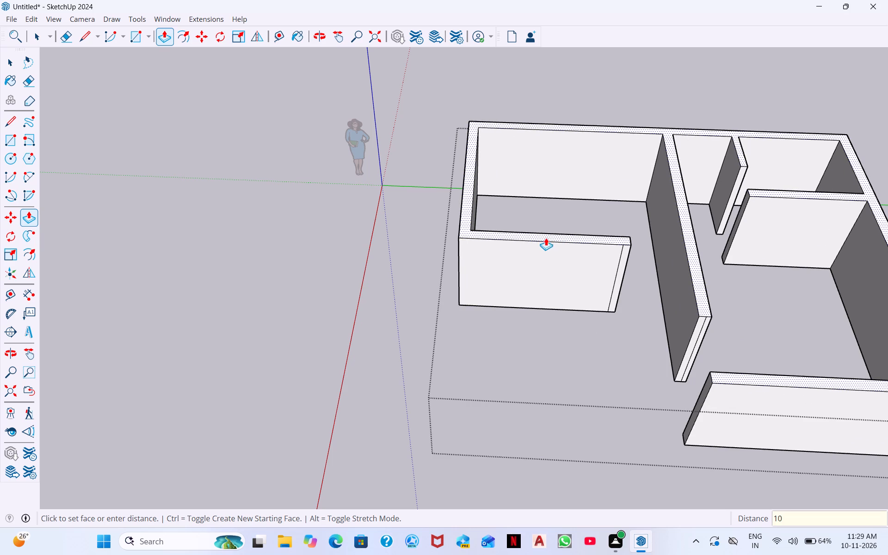
key(apostrophe)
key(Return)
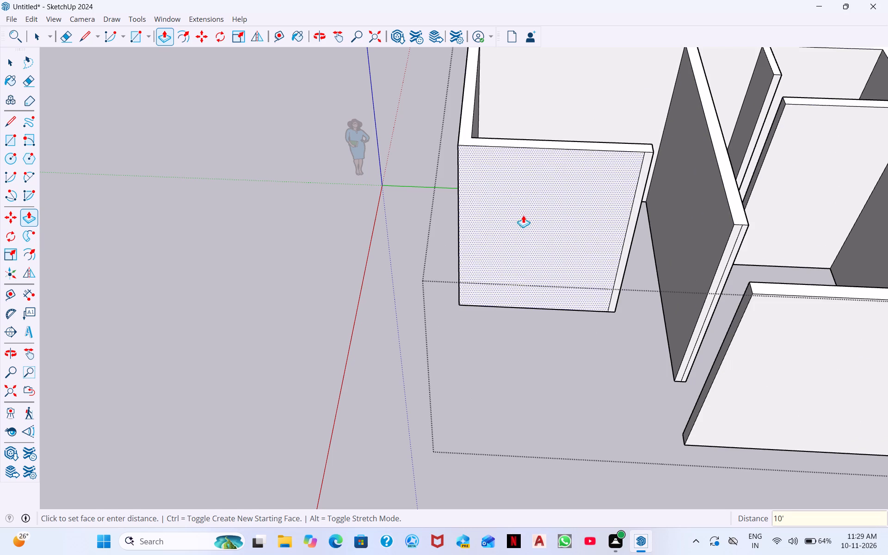
Close the wall group and examine the raised walls and openings from several sides.
scroll(523, 215, down, 7)
middle_drag(548, 310, 258, 197)
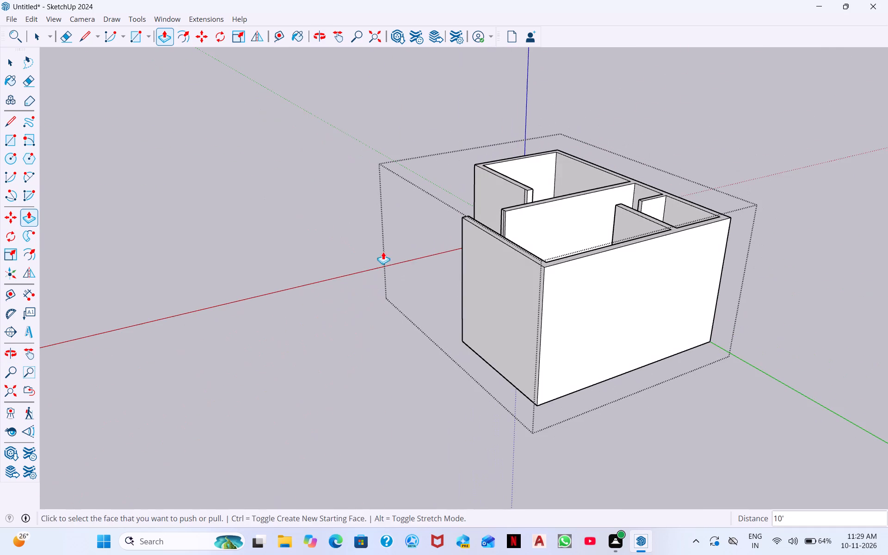
middle_drag(543, 306, 402, 234)
key(space)
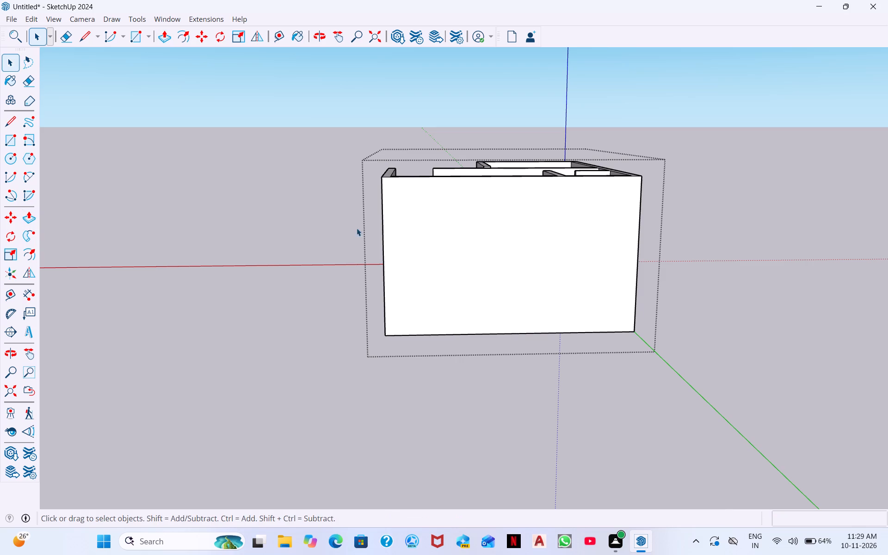
click(298, 219)
scroll(318, 215, down, 8)
middle_drag(394, 251, 667, 220)
middle_drag(455, 222, 688, 234)
middle_drag(475, 198, 594, 214)
scroll(502, 260, up, 11)
middle_drag(509, 210, 376, 252)
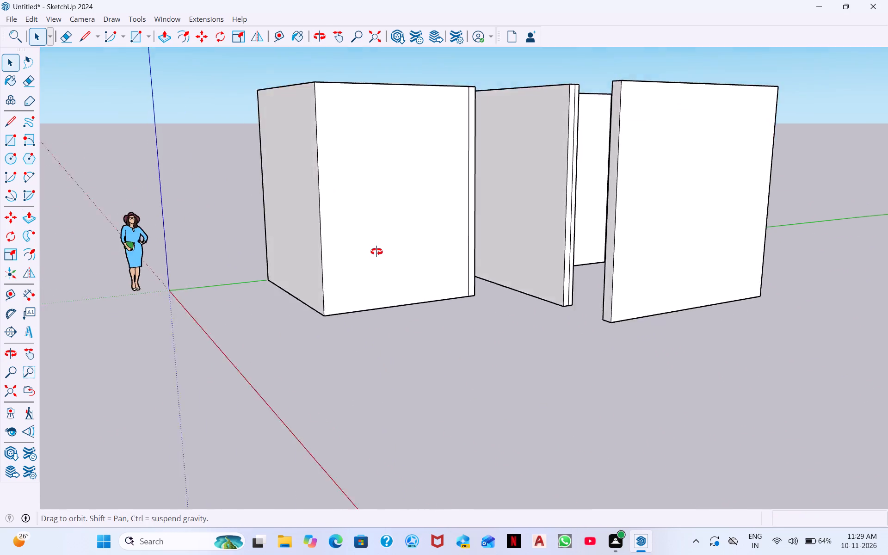
middle_drag(376, 252, 278, 299)
Reopen the wall group and erase the stray vertical edge near the free end of the large room's front wall.
double_click(327, 196)
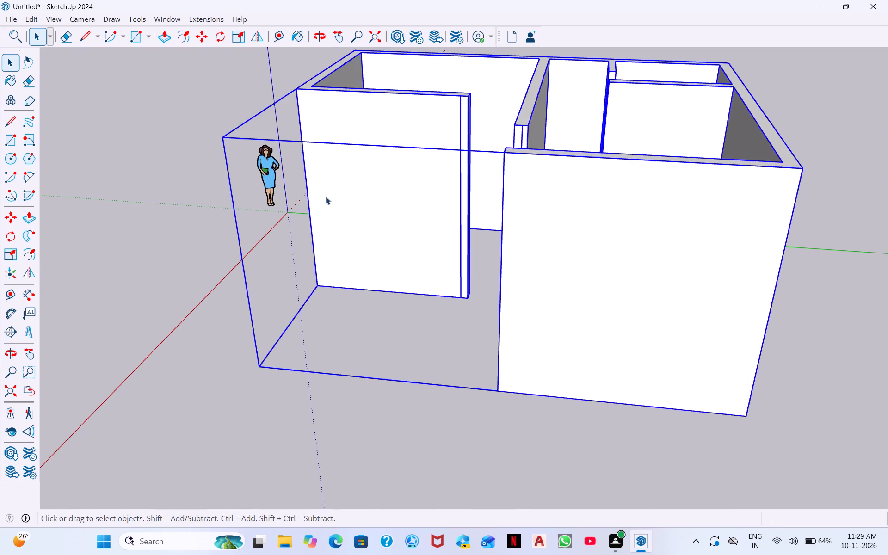
double_click(442, 171)
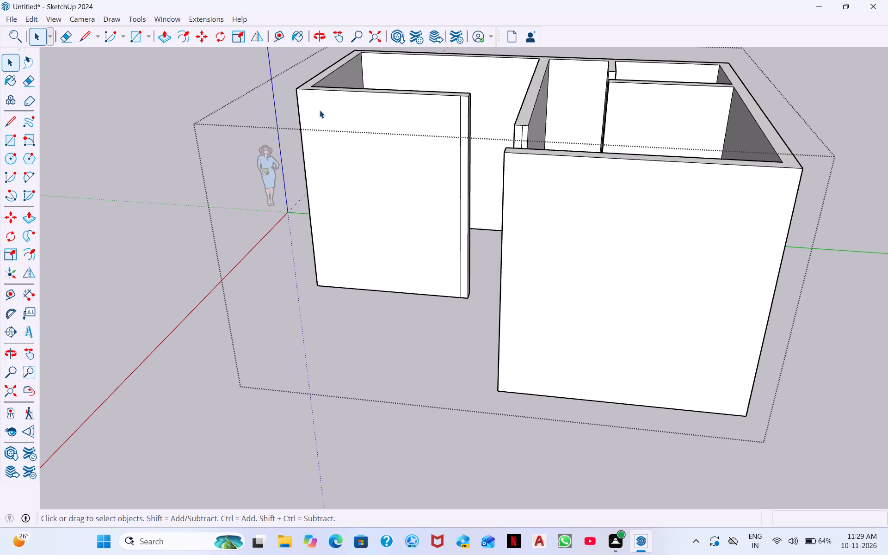
click(73, 33)
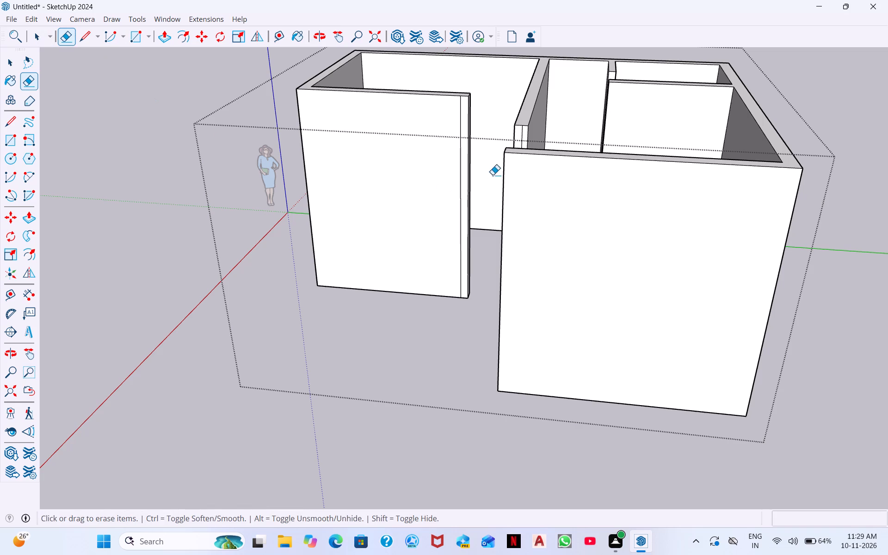
click(460, 201)
Erase the stray vertical edge on the end face of the long interior wall.
middle_drag(479, 179, 427, 199)
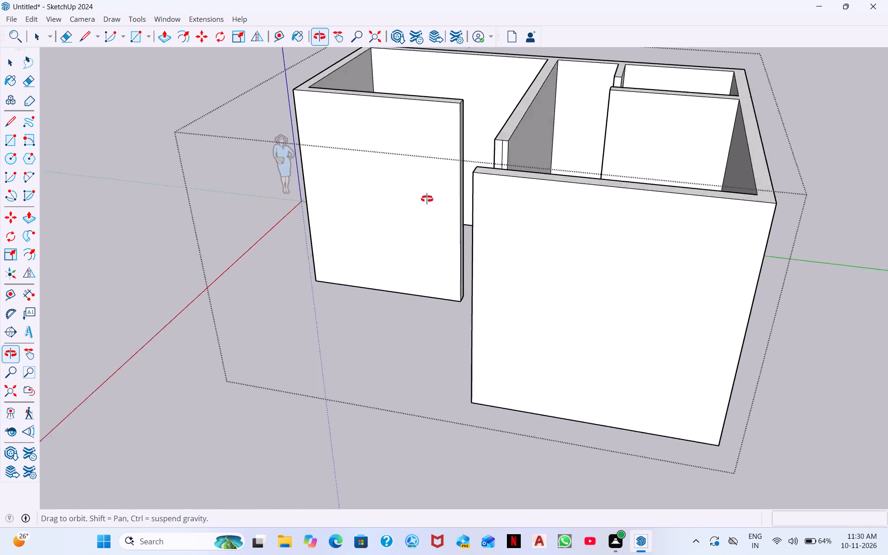
middle_drag(427, 199, 293, 192)
scroll(360, 149, up, 5)
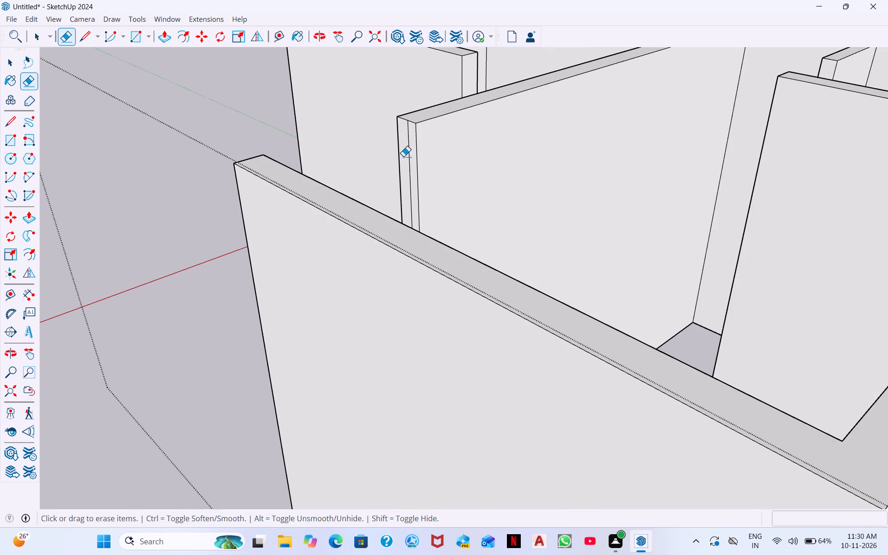
click(409, 155)
Examine the cleaned-up walls and door openings from several sides and from above.
middle_drag(430, 117, 419, 181)
scroll(412, 205, down, 1)
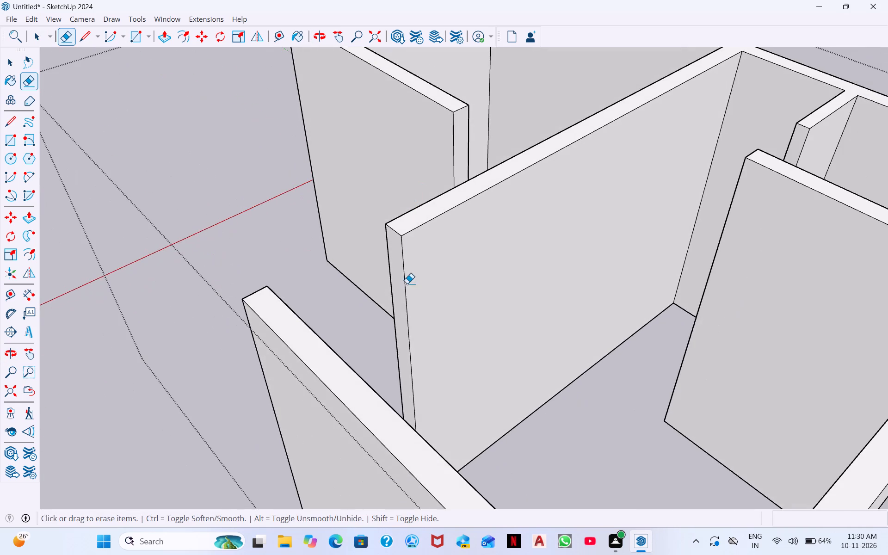
scroll(474, 219, down, 20)
scroll(474, 219, down, 1)
middle_drag(477, 203, 474, 210)
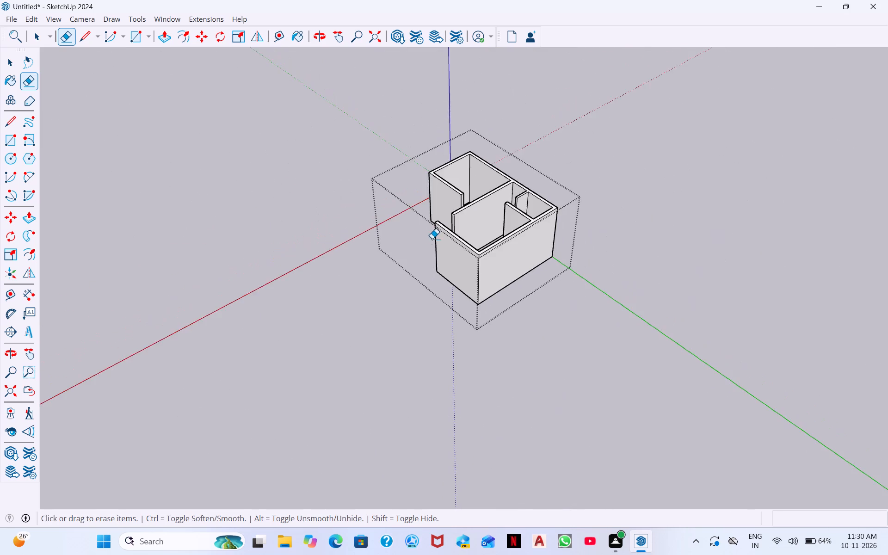
middle_drag(432, 239, 681, 152)
middle_drag(391, 233, 573, 194)
middle_drag(473, 227, 607, 179)
middle_drag(428, 229, 574, 182)
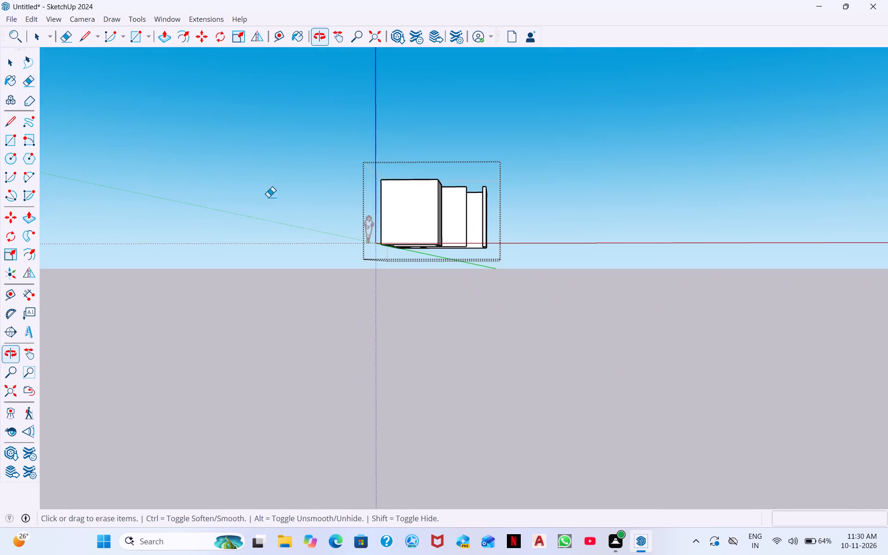
scroll(0, 435, up, 3)
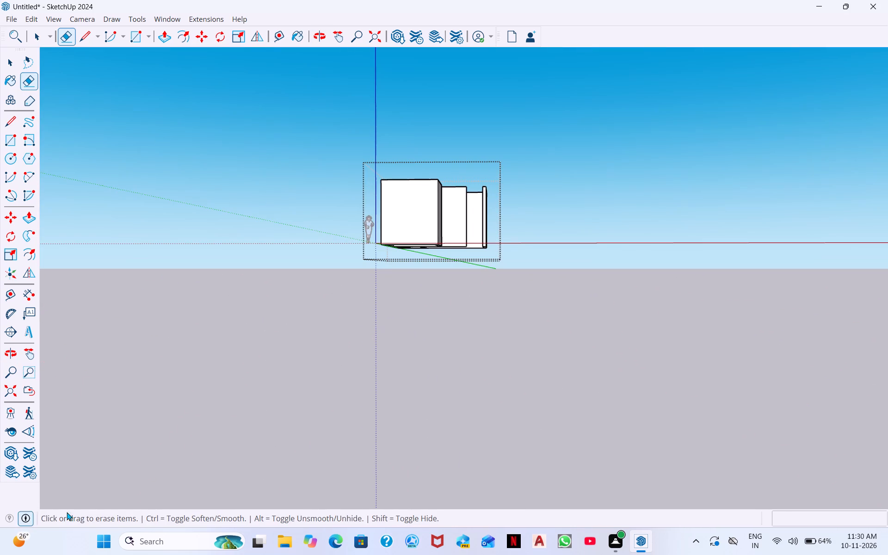
scroll(123, 512, down, 5)
scroll(431, 238, up, 14)
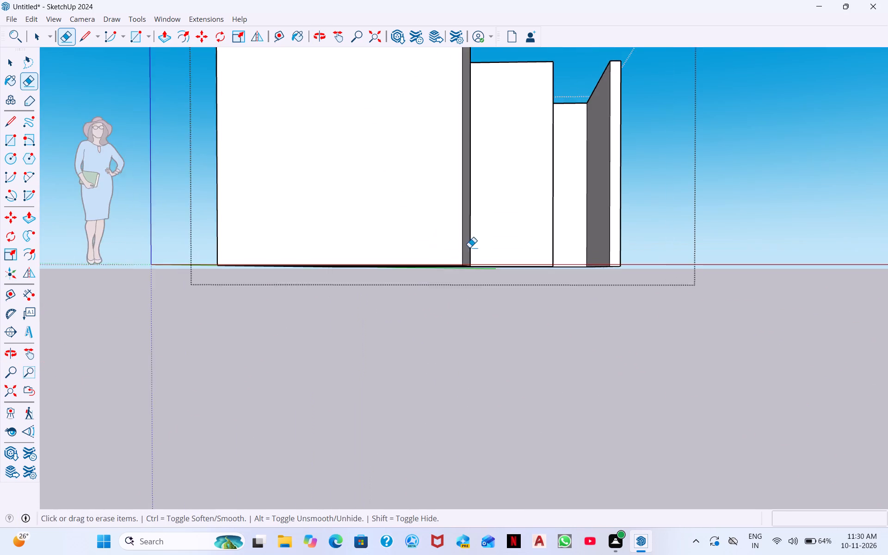
middle_drag(469, 247, 305, 490)
middle_drag(576, 288, 384, 424)
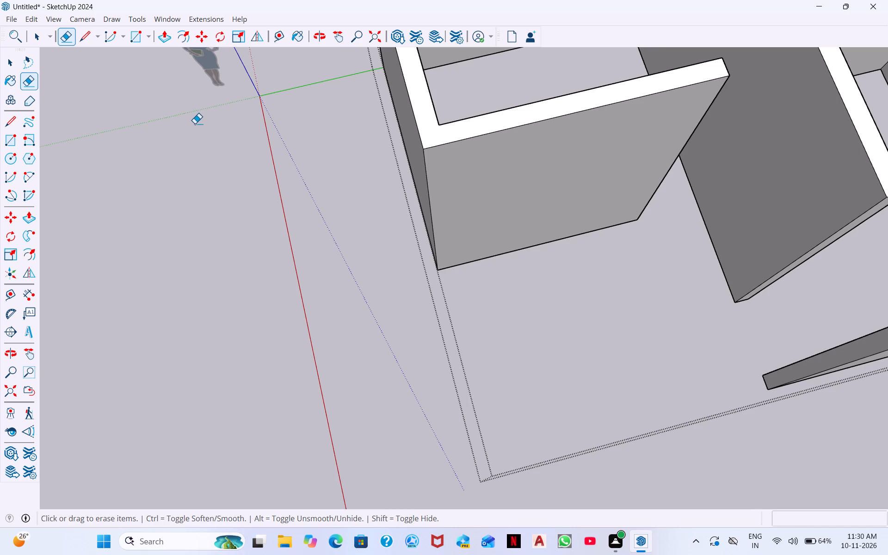
scroll(368, 198, down, 6)
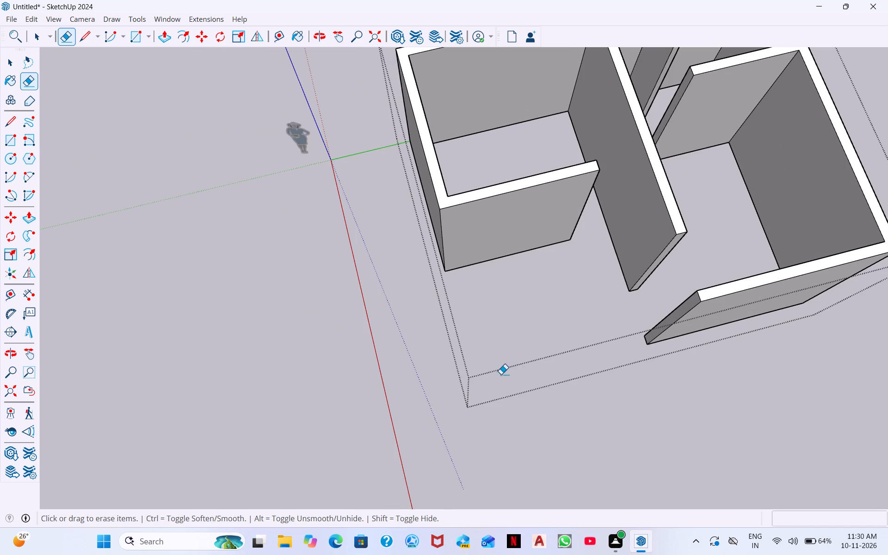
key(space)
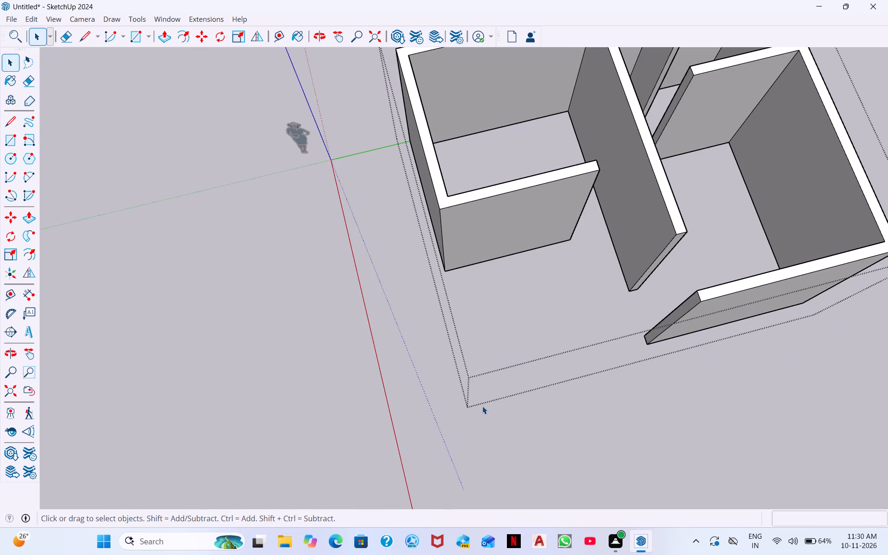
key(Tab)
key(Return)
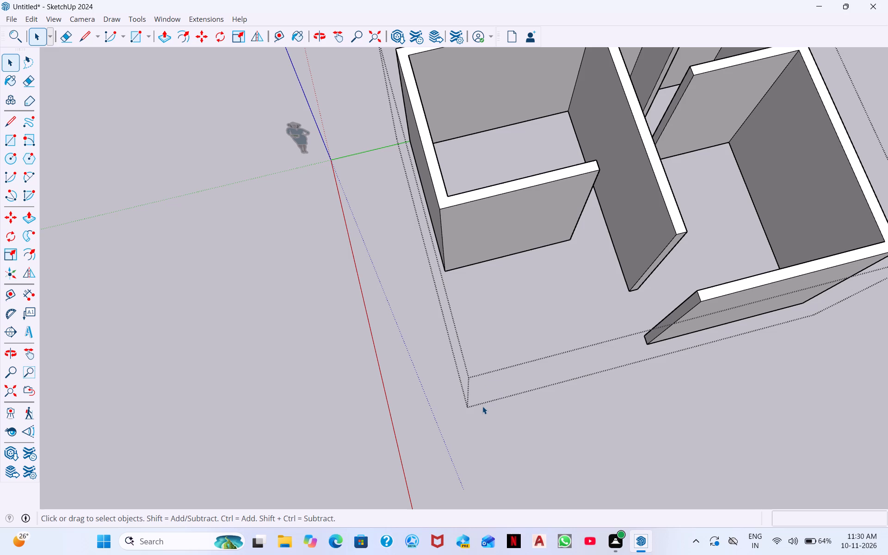
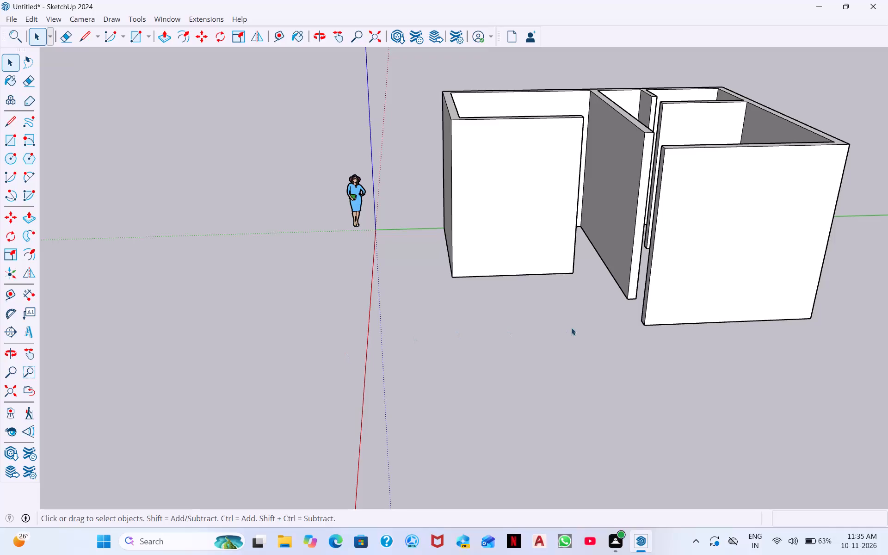
Draw an outer ground outline extending the small room's side wall about 19'3", joined to the large room's front wall corner and back along that wall's line.
middle_drag(742, 304, 863, 313)
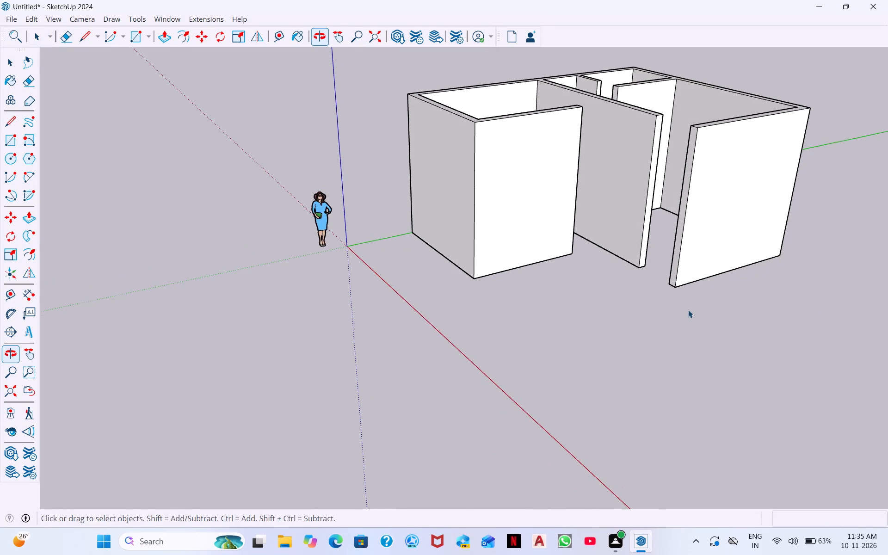
middle_drag(598, 292, 661, 329)
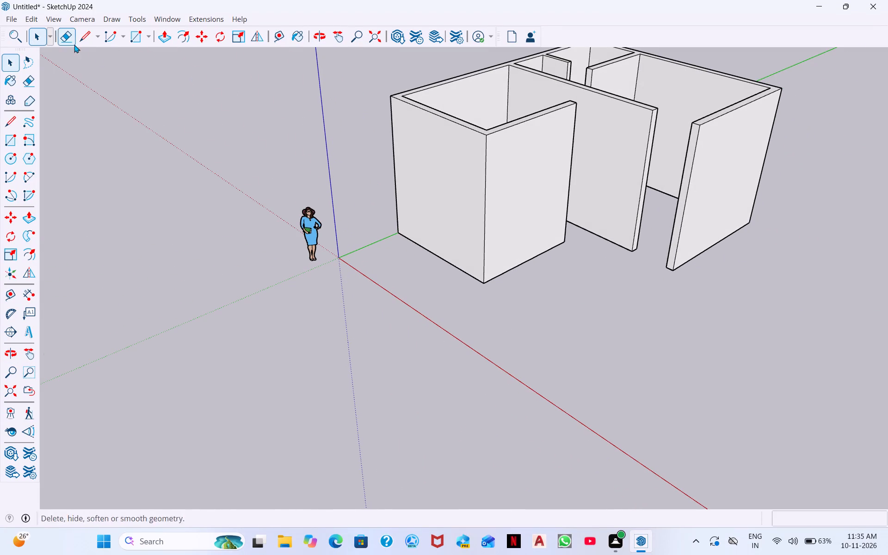
click(85, 42)
drag(486, 281, 493, 284)
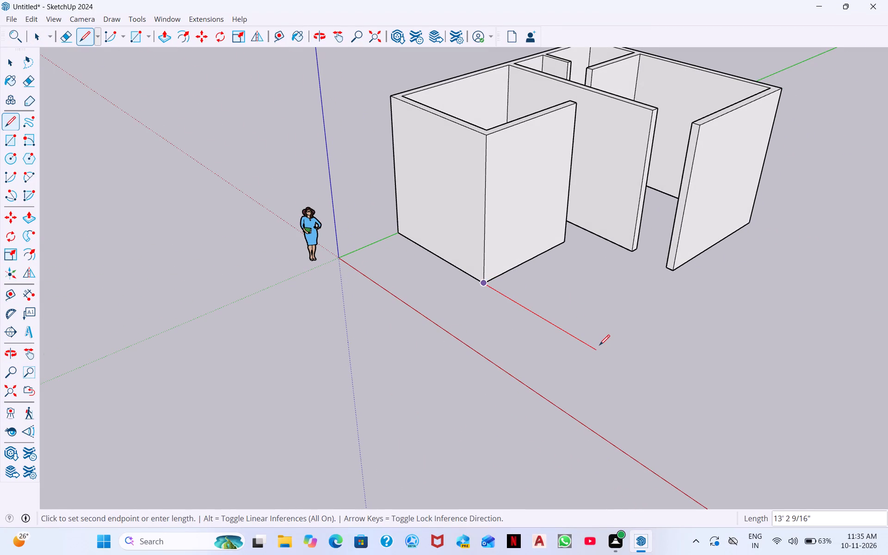
click(656, 393)
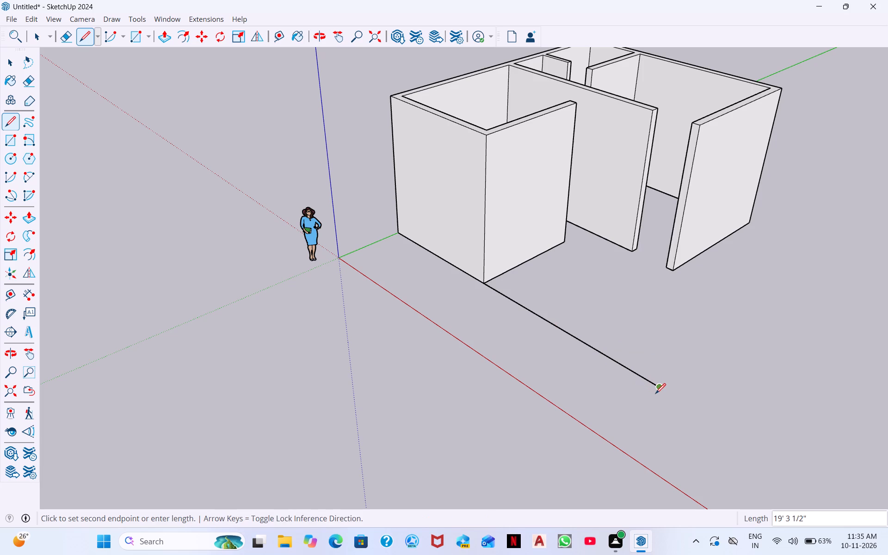
click(675, 271)
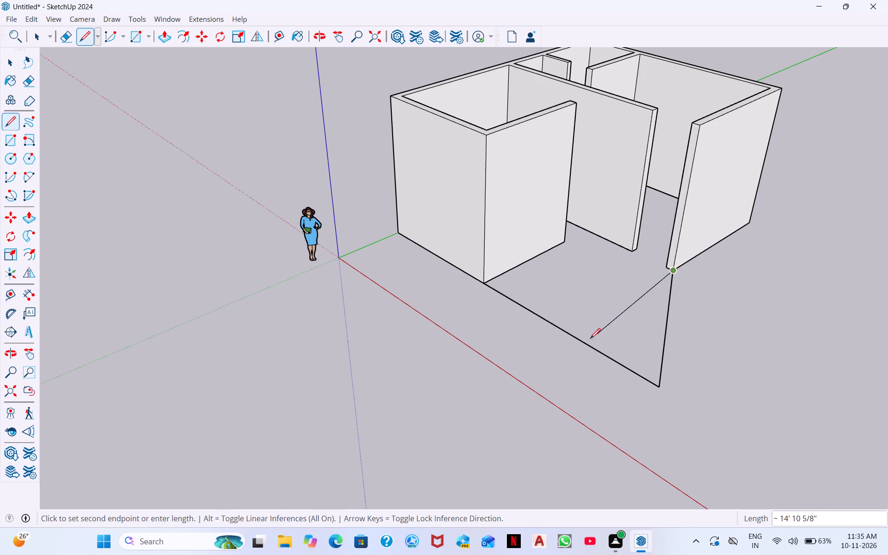
click(572, 342)
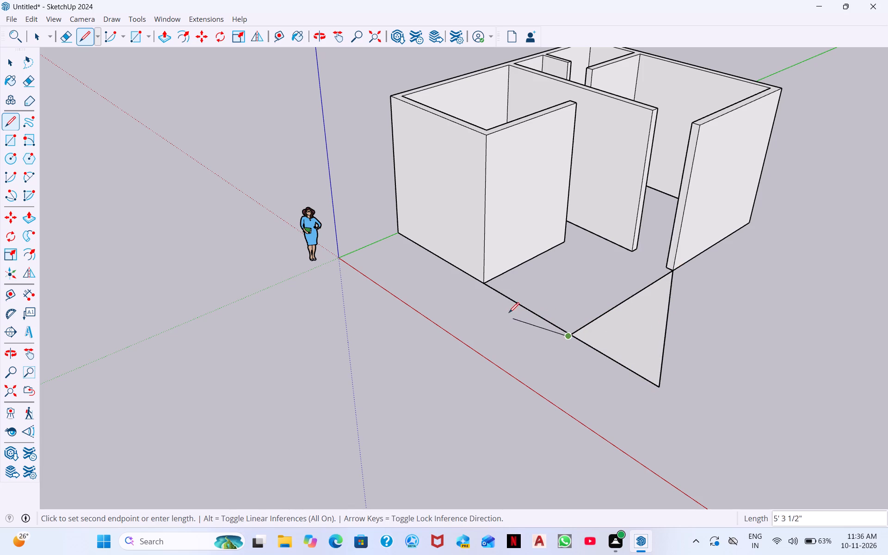
key(ctrl+z)
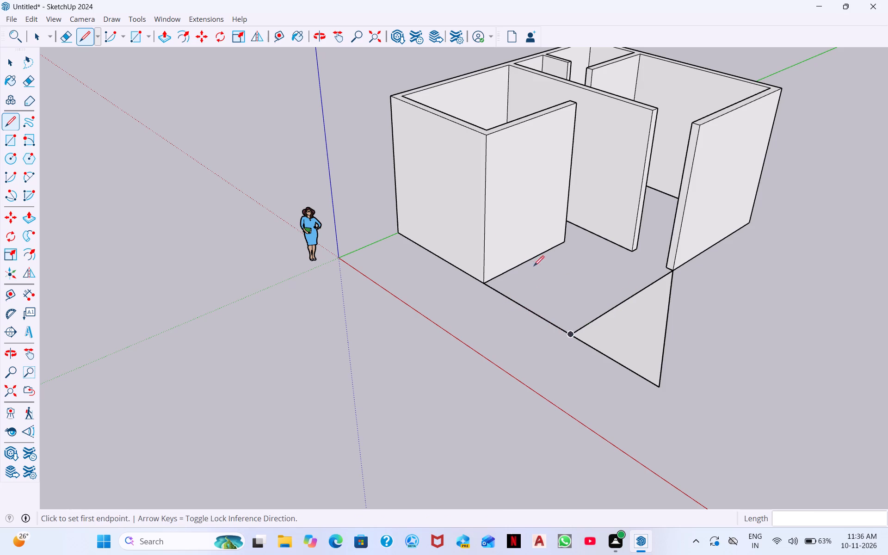
Mark 9" along the small room's front wall base and draw a 10'6" inner line parallel to the side extension.
click(487, 284)
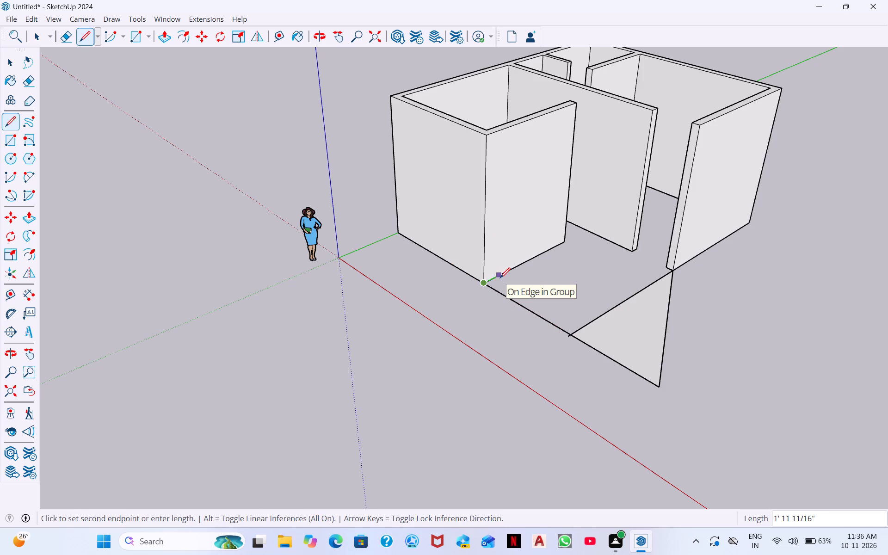
text(9")
key(Return)
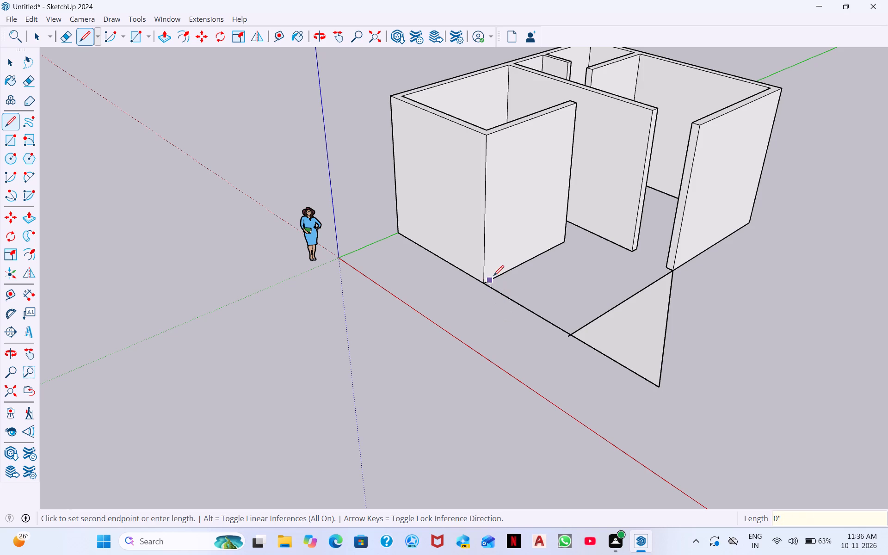
click(490, 283)
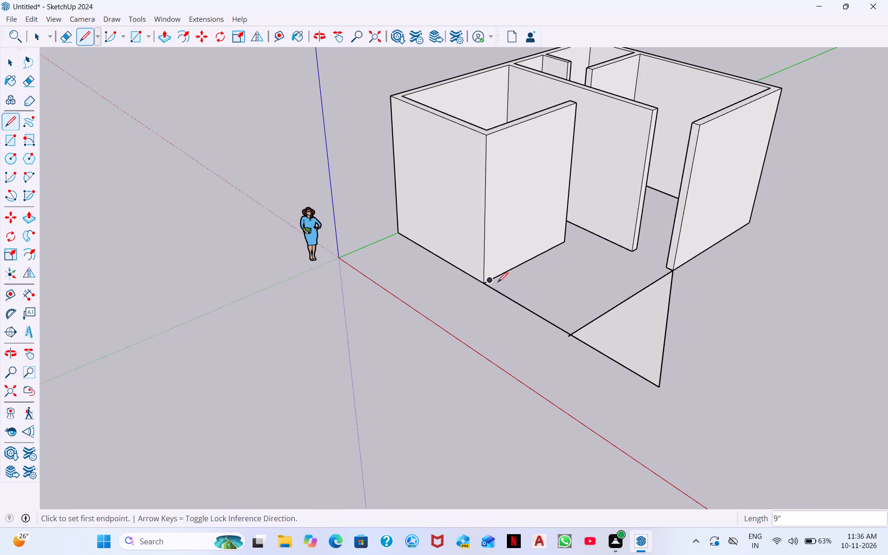
click(492, 279)
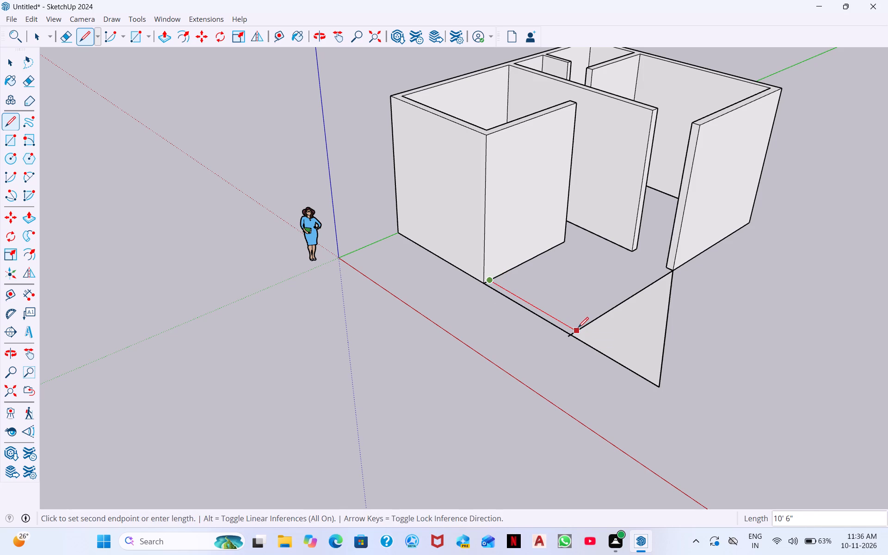
click(579, 329)
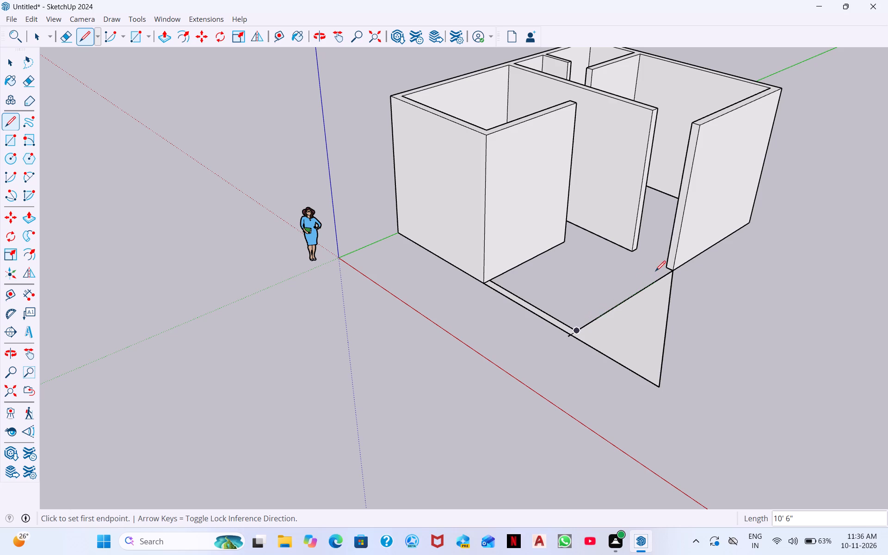
Draw the front strip's inner line from the large room wall's inner corner and close the strip with 9" edges.
click(666, 265)
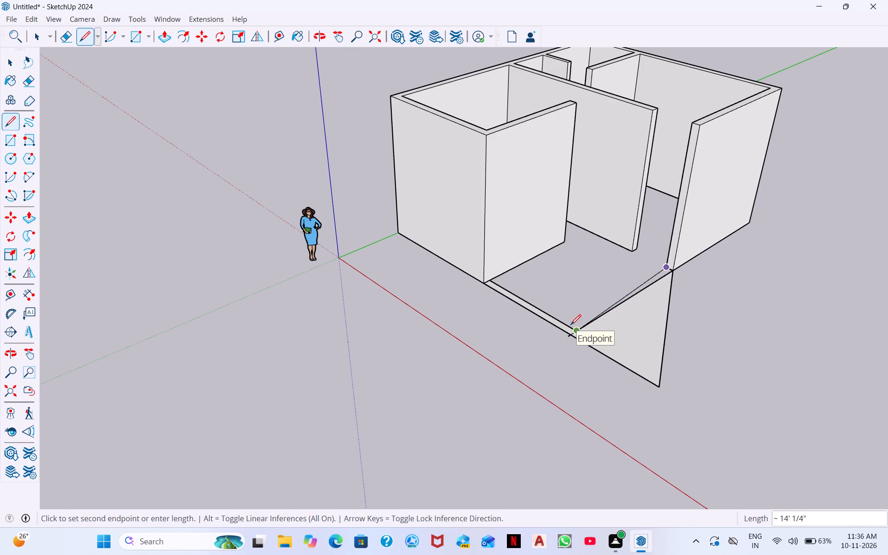
click(571, 324)
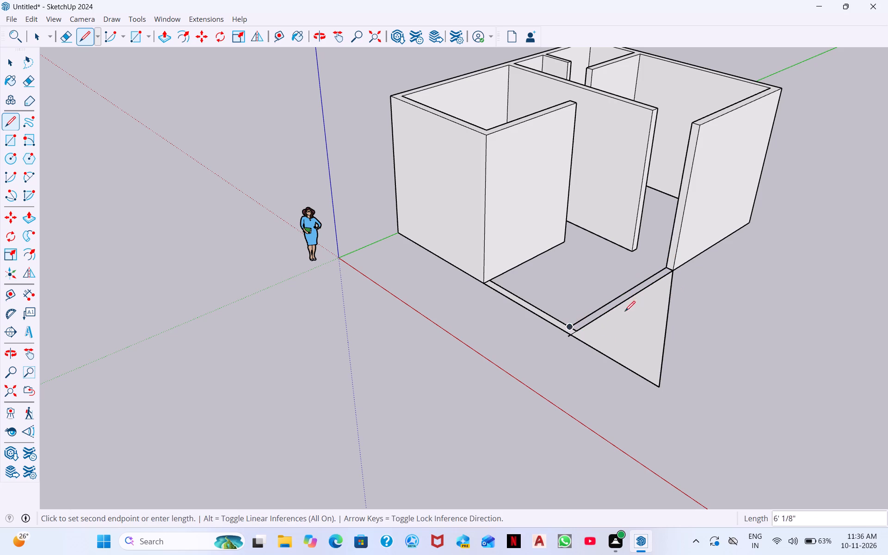
scroll(647, 300, down, 1)
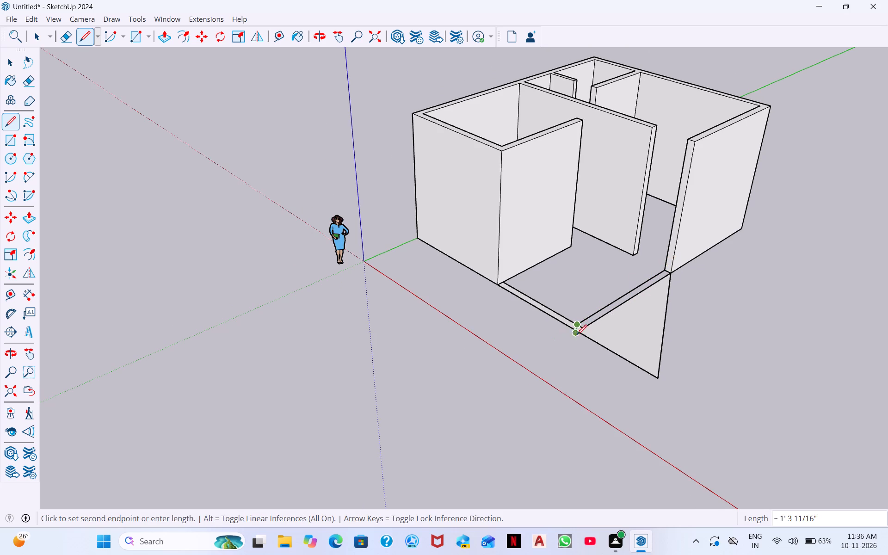
scroll(582, 325, up, 15)
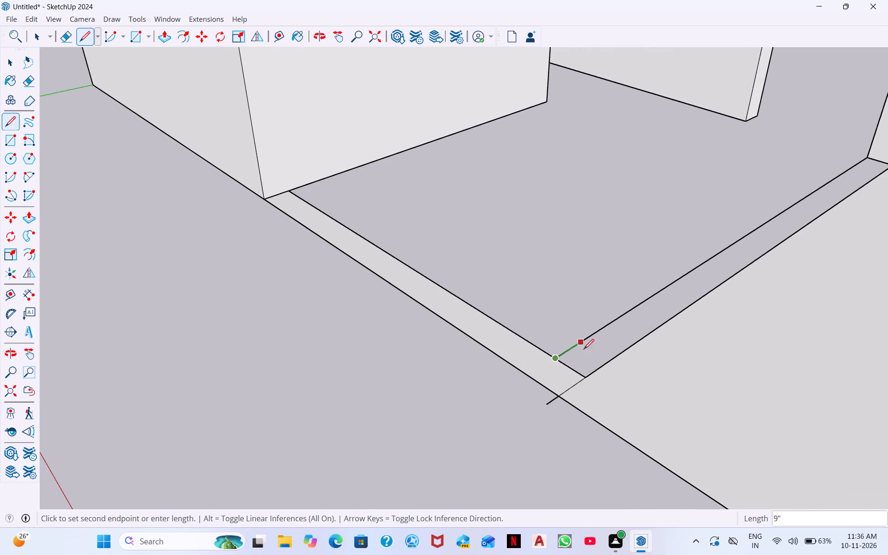
click(585, 377)
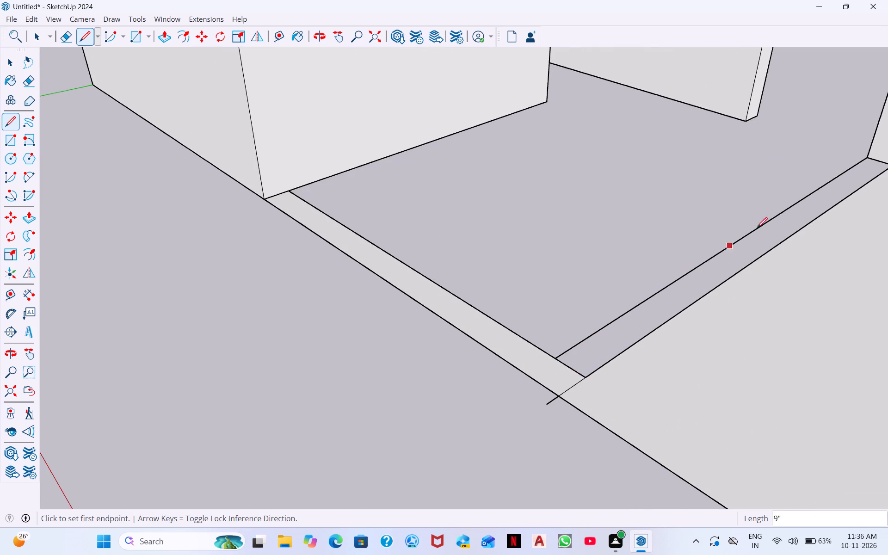
scroll(844, 173, down, 5)
middle_drag(802, 291, 526, 455)
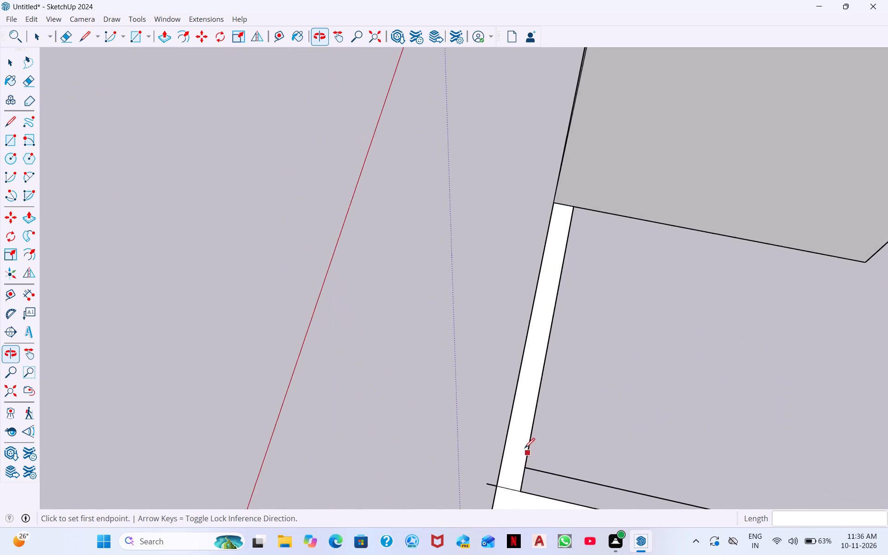
scroll(524, 448, down, 9)
middle_drag(740, 489, 739, 414)
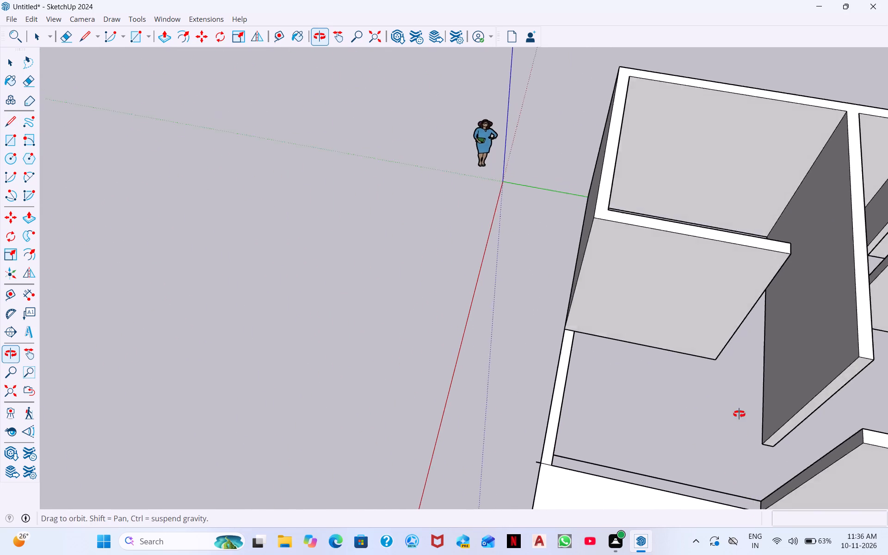
middle_drag(739, 414, 734, 322)
scroll(779, 462, up, 4)
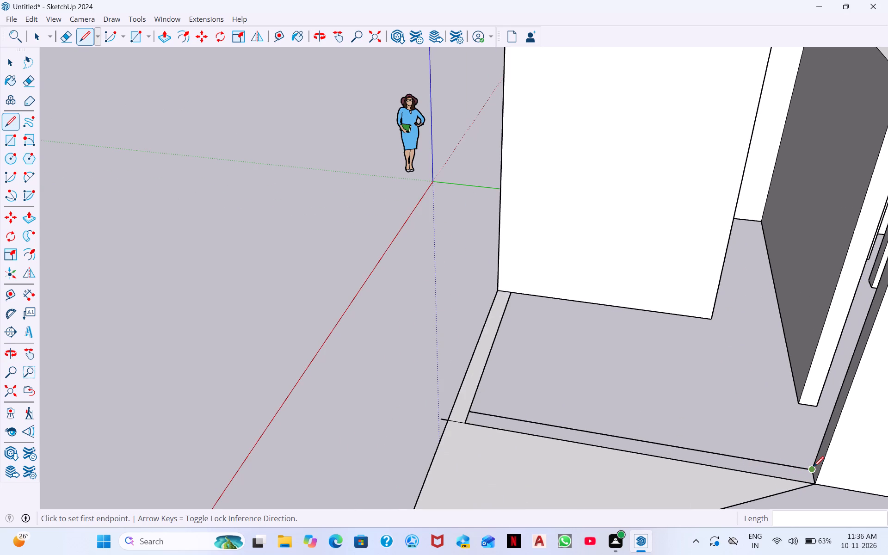
double_click(814, 467)
click(815, 483)
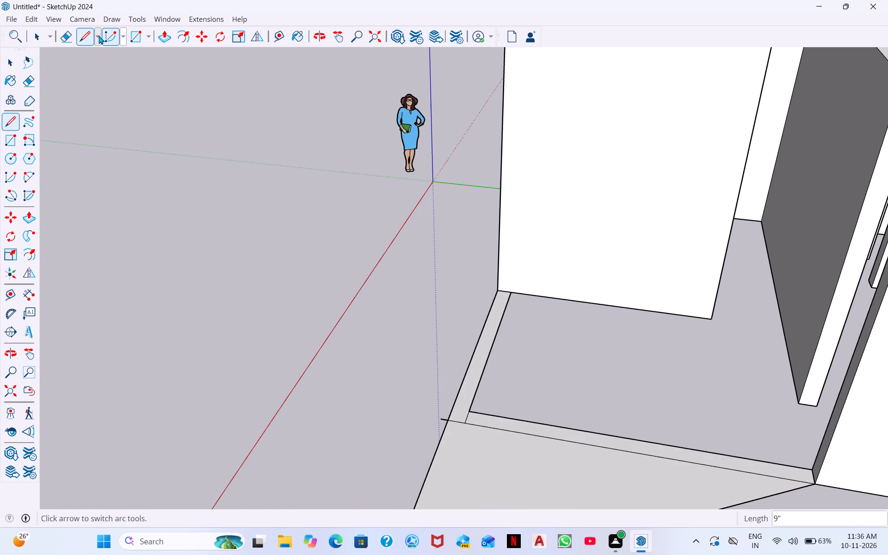
Erase the overshooting line end, the surplus triangle's edges and the dividing line at the corner of the L-shaped strip.
click(65, 36)
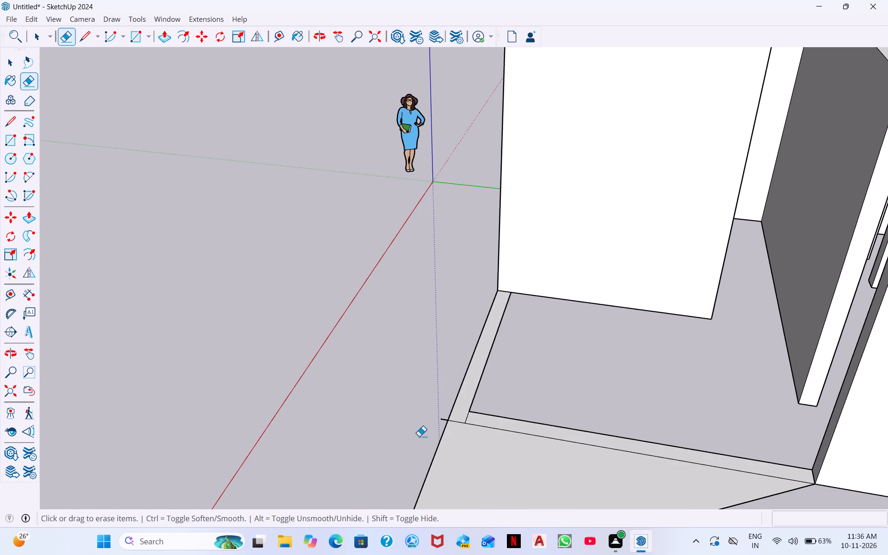
click(442, 419)
drag(436, 445, 492, 481)
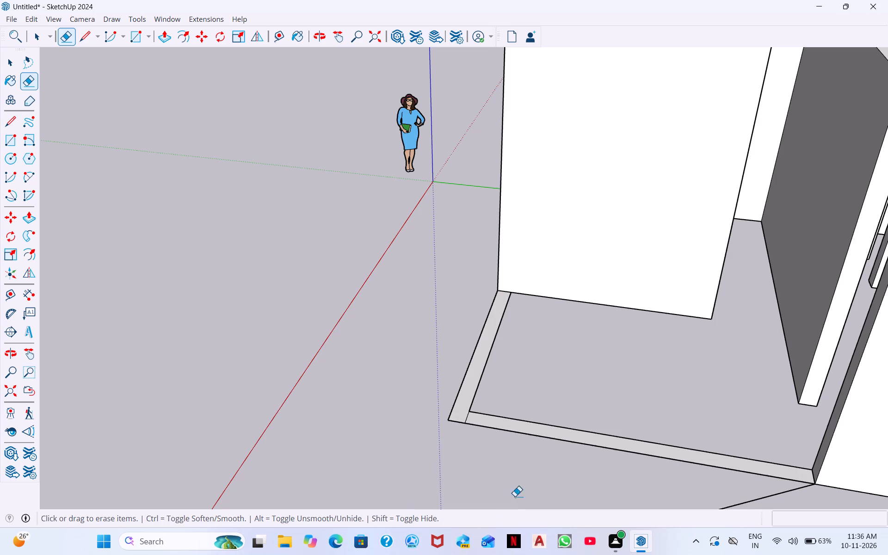
drag(734, 494, 761, 496)
drag(767, 493, 736, 500)
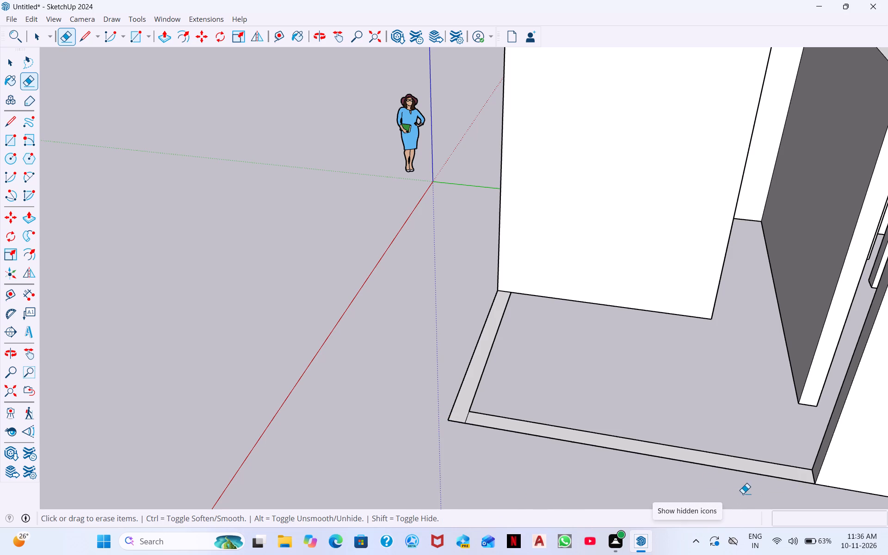
scroll(491, 401, down, 7)
scroll(458, 399, up, 4)
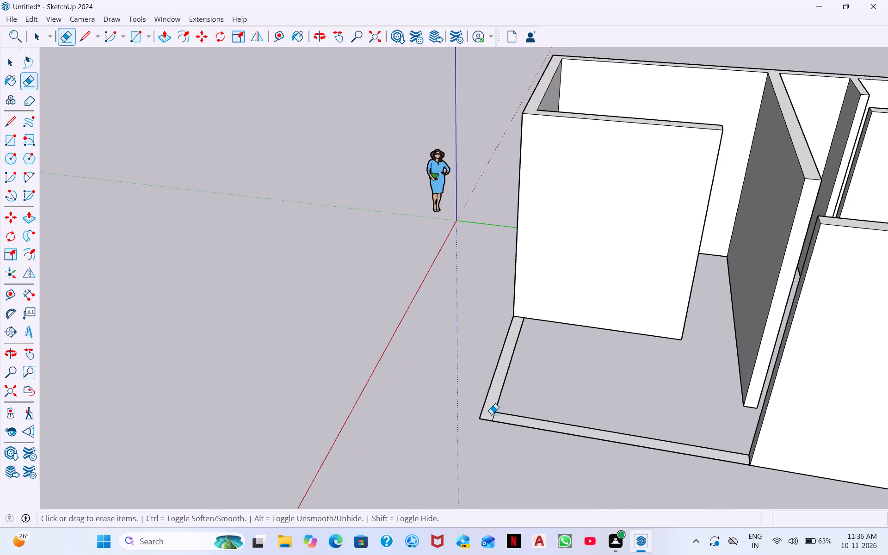
click(494, 416)
Examine the L-shaped strip outline and the adjoining walls from several sides.
scroll(511, 401, down, 2)
middle_drag(607, 423, 887, 375)
middle_drag(659, 309, 849, 318)
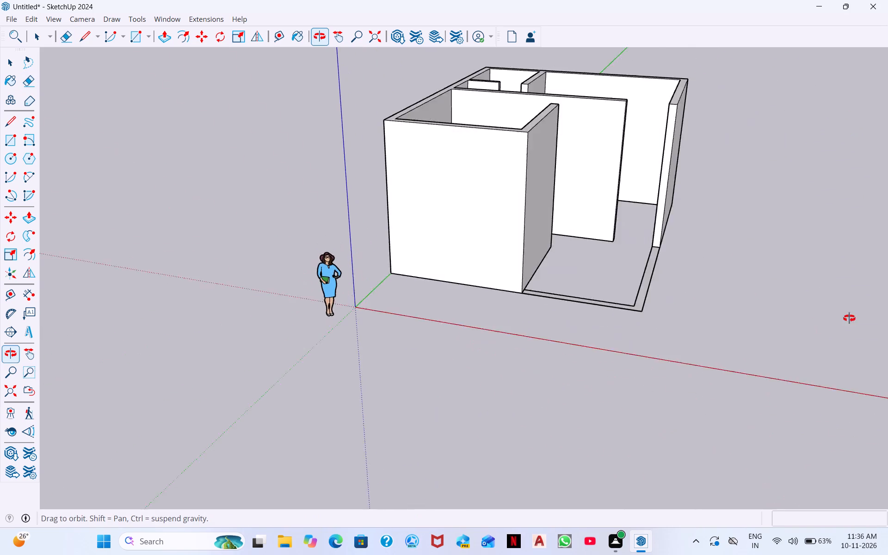
middle_drag(849, 318, 881, 310)
scroll(635, 220, up, 2)
scroll(592, 178, up, 3)
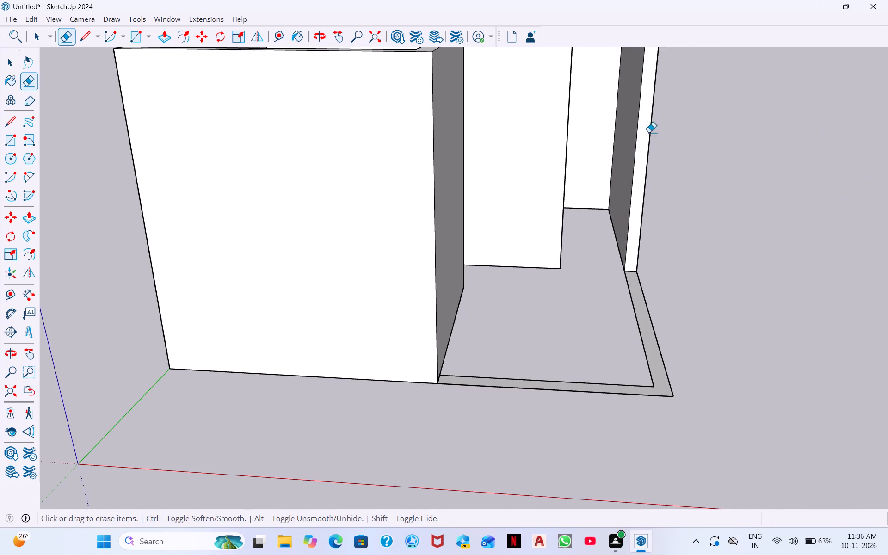
middle_drag(693, 132, 414, 150)
scroll(673, 137, down, 6)
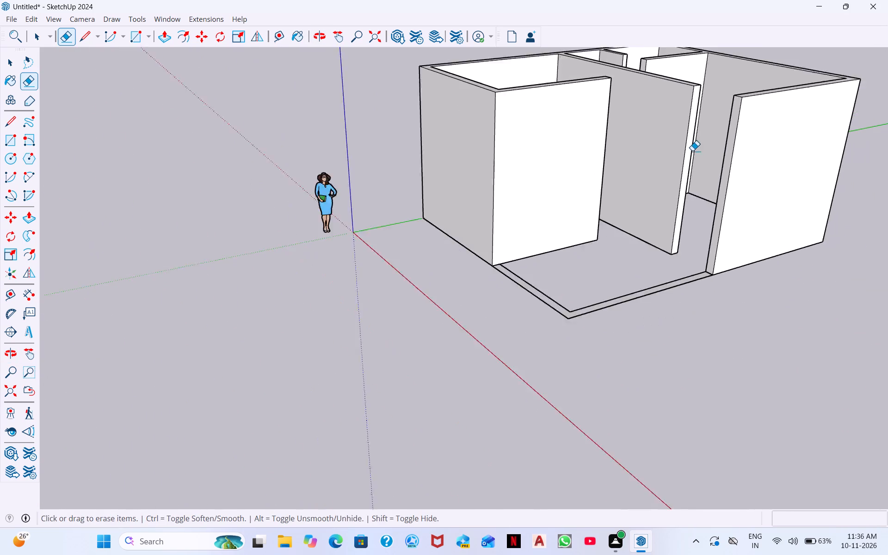
scroll(692, 151, down, 1)
middle_drag(655, 172, 454, 173)
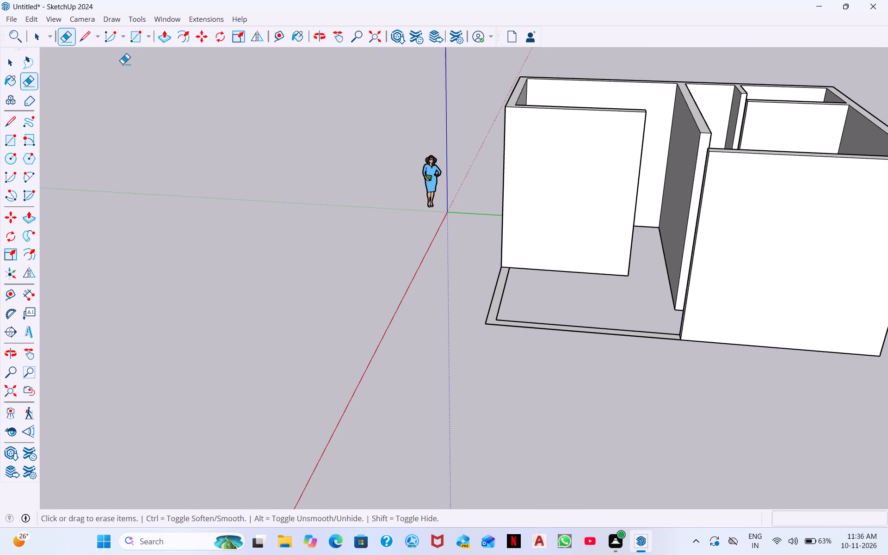
Mark 3' down the small room's front wall end, draw a 3'6" line across the door opening and an edge along the partition wall.
click(86, 39)
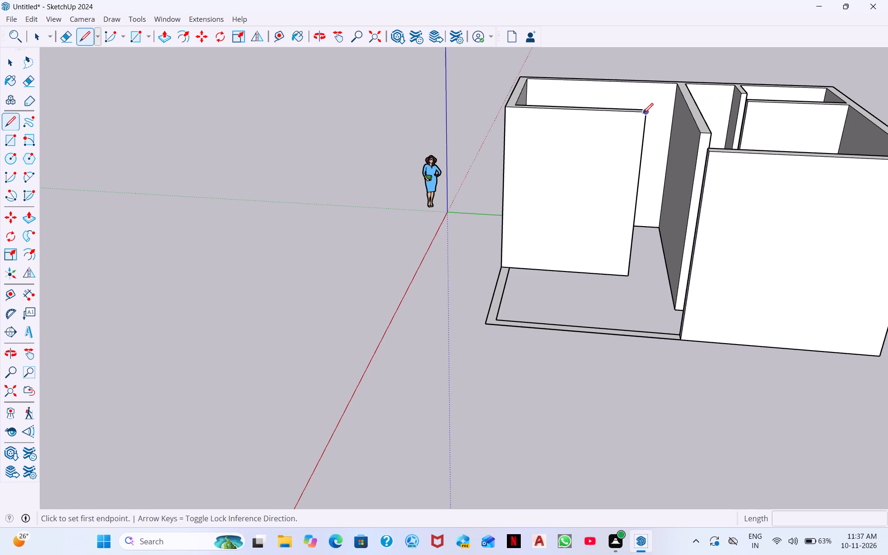
click(643, 113)
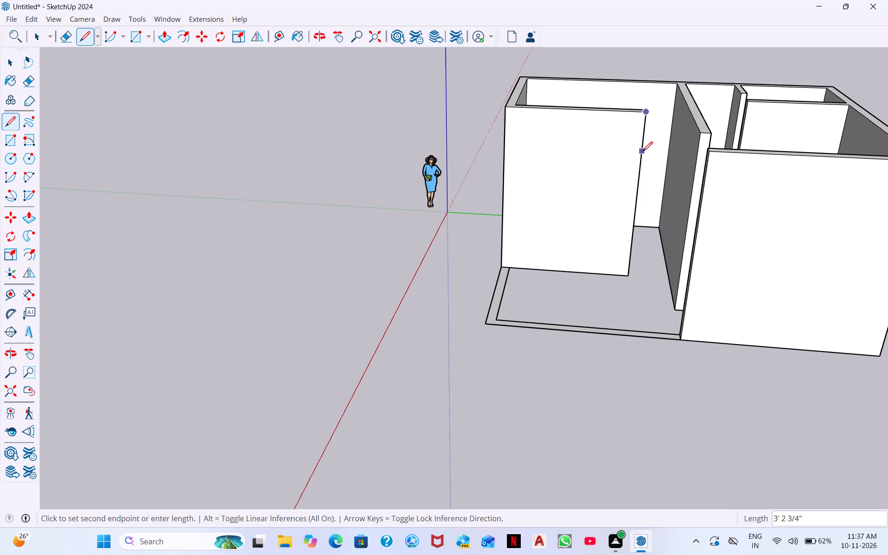
text(3')
key(Return)
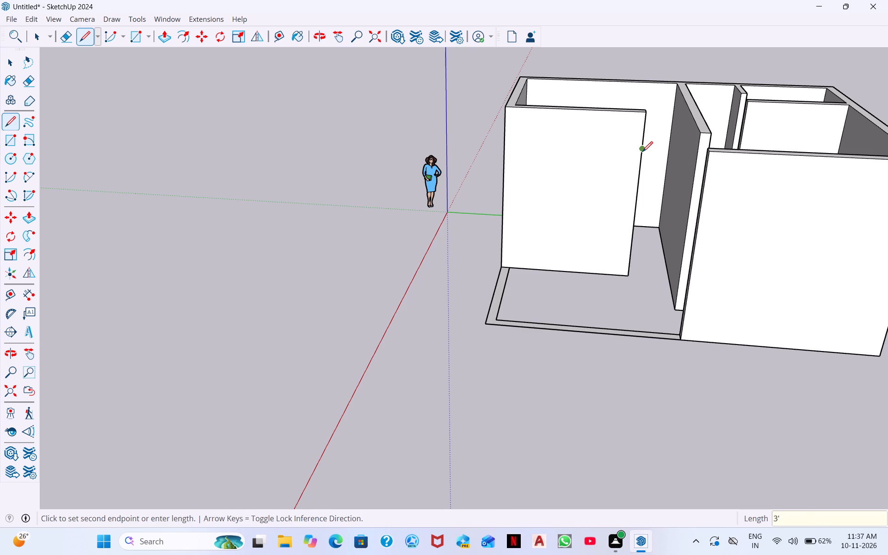
click(687, 154)
click(685, 142)
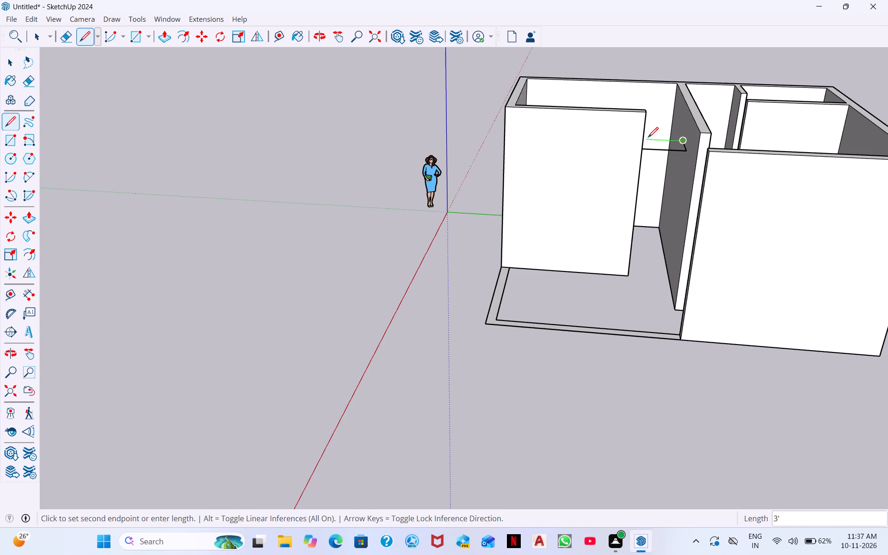
Draw an edge across the thickness of the small room's front wall end, starting at the 3' mark.
middle_drag(659, 150, 572, 183)
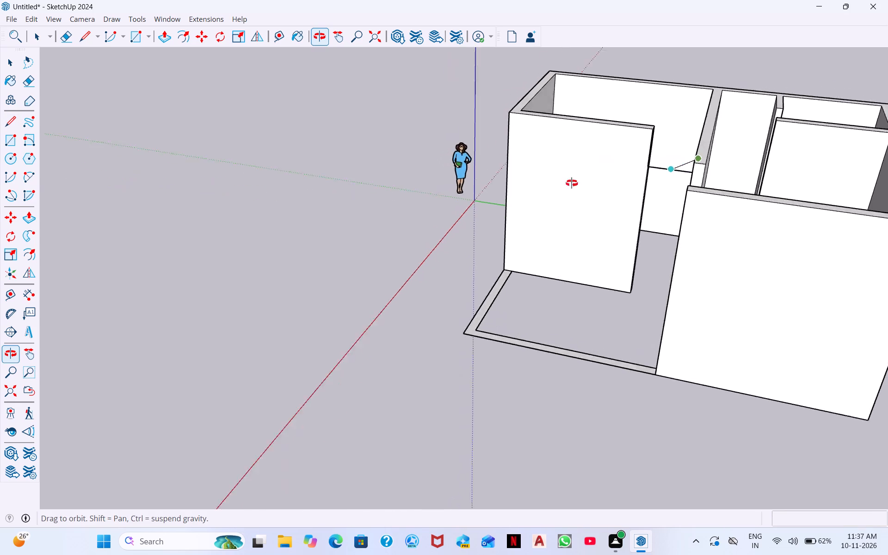
middle_drag(572, 183, 518, 197)
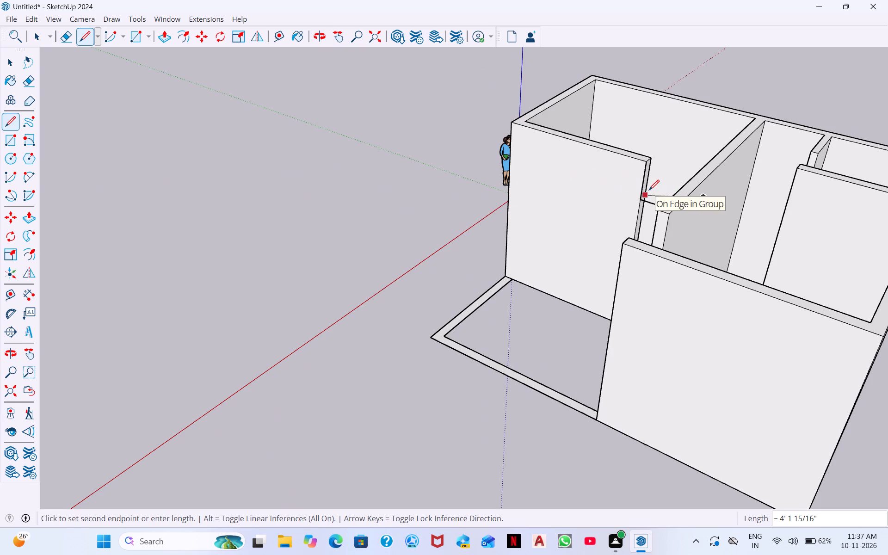
scroll(648, 189, up, 14)
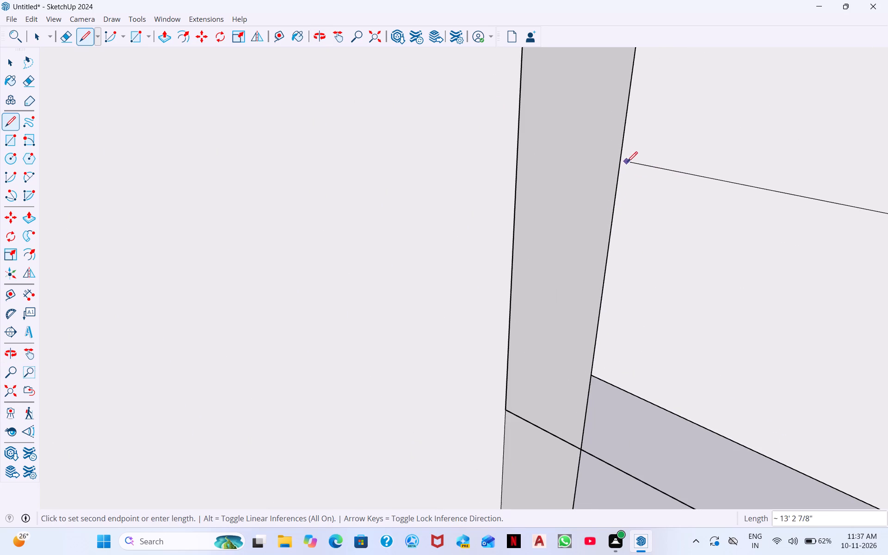
scroll(612, 339, down, 4)
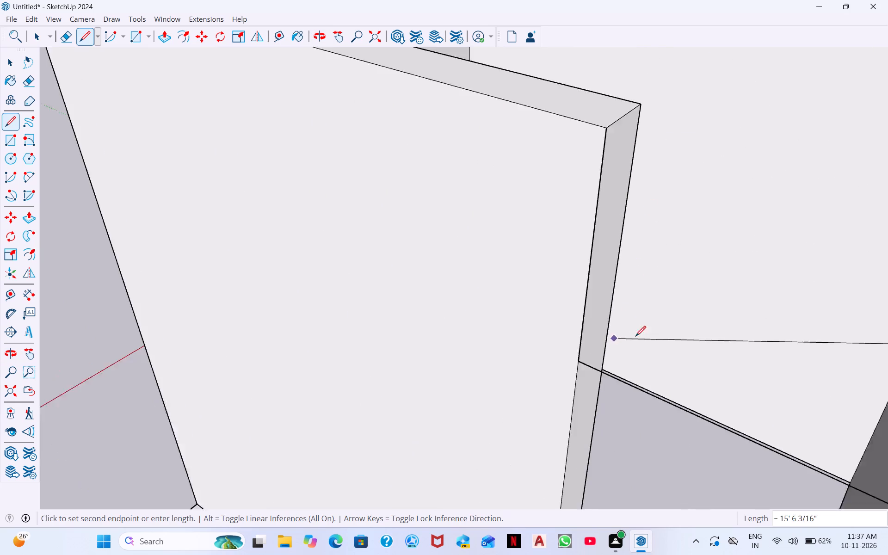
middle_drag(638, 331, 763, 304)
scroll(768, 276, down, 11)
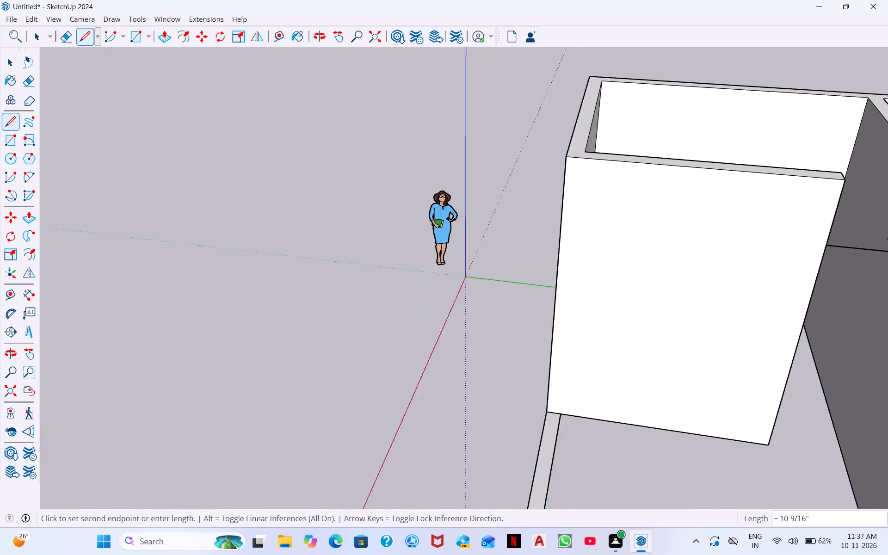
middle_drag(772, 253, 883, 243)
scroll(861, 197, up, 1)
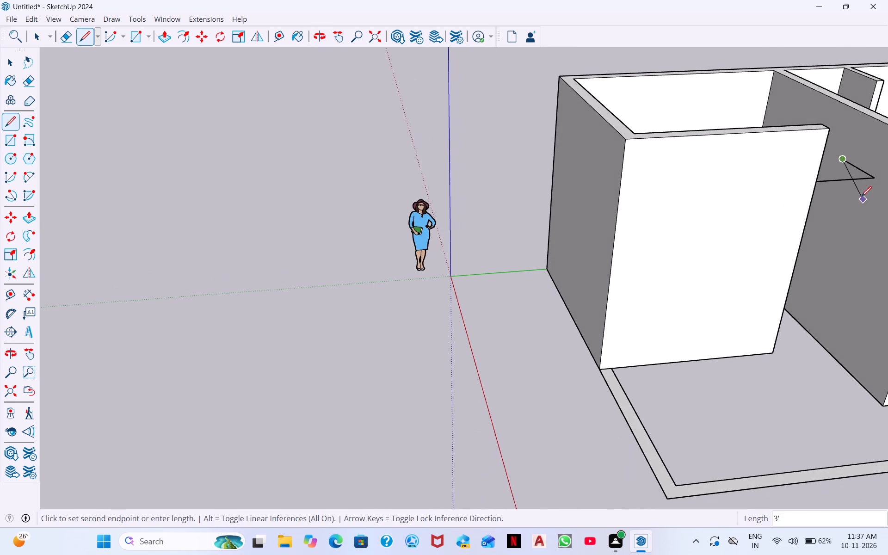
scroll(861, 197, up, 9)
scroll(862, 151, up, 9)
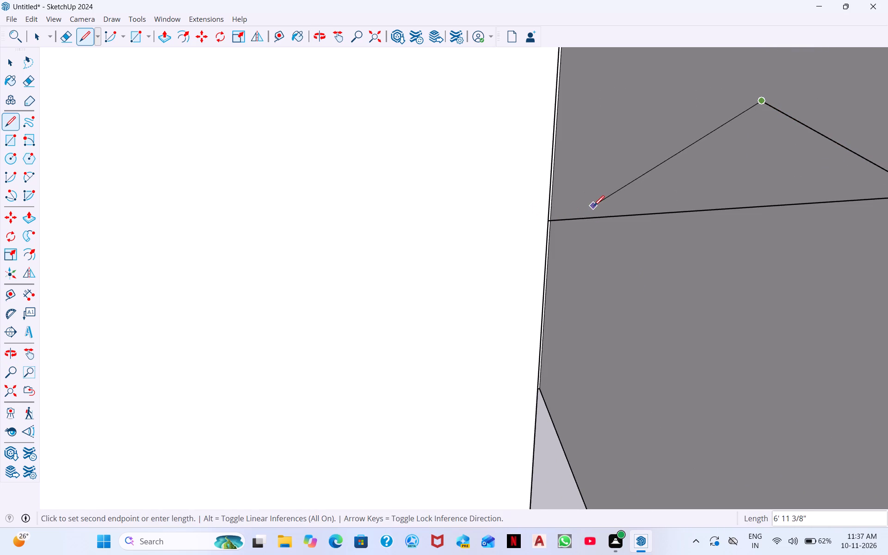
key(space)
key(l)
middle_drag(617, 271, 582, 317)
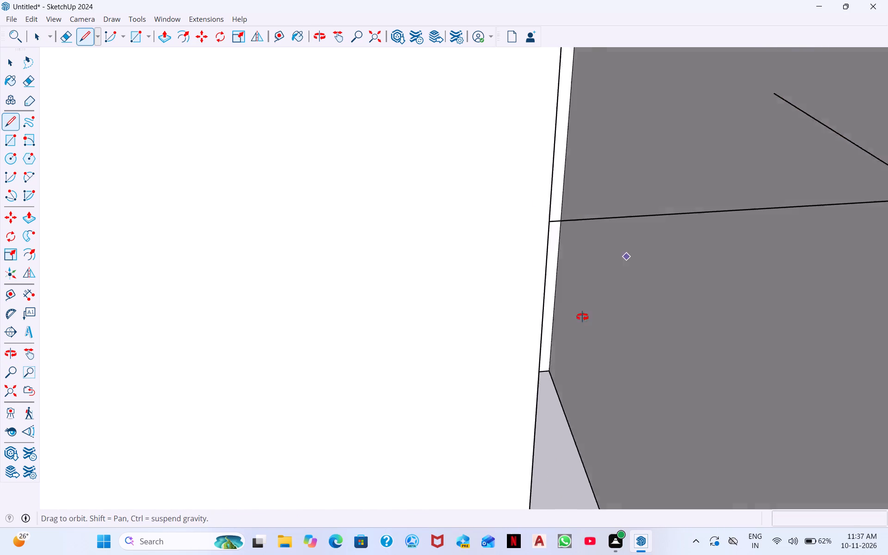
middle_drag(582, 317, 325, 413)
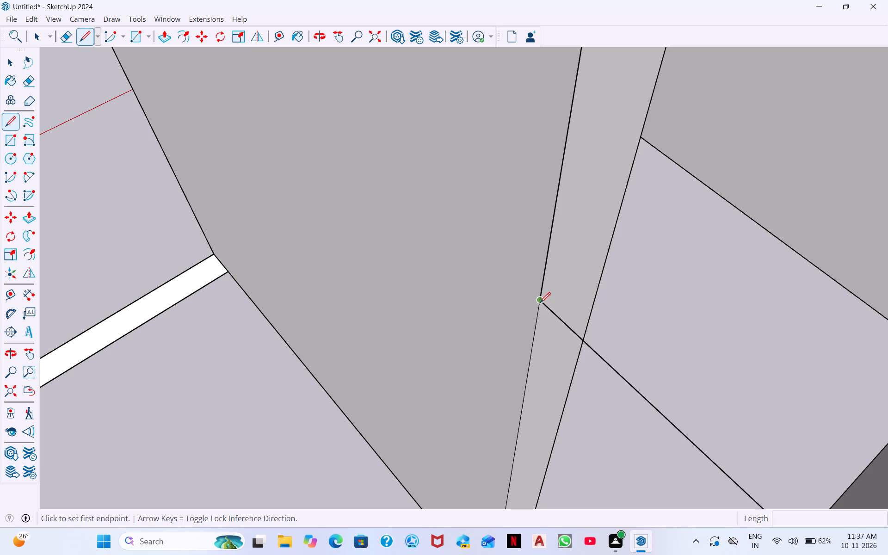
drag(539, 301, 543, 299)
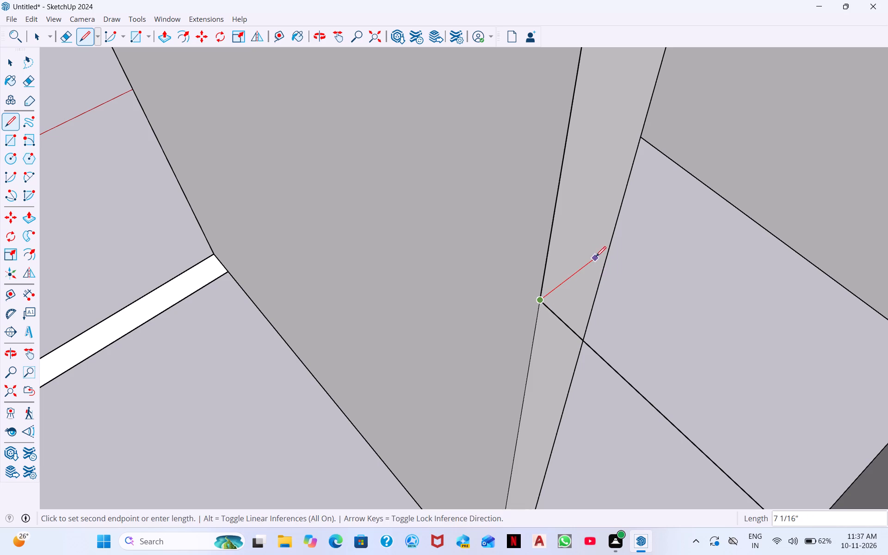
click(608, 245)
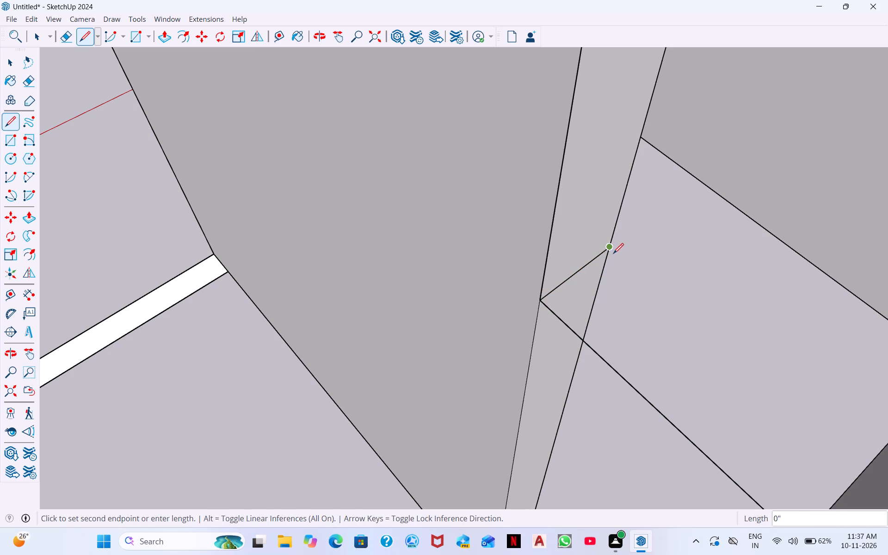
Draw a parallel 3'6" line from the thickness edge to the partition wall to close the header strip.
scroll(740, 379, down, 1)
middle_drag(740, 379, 715, 393)
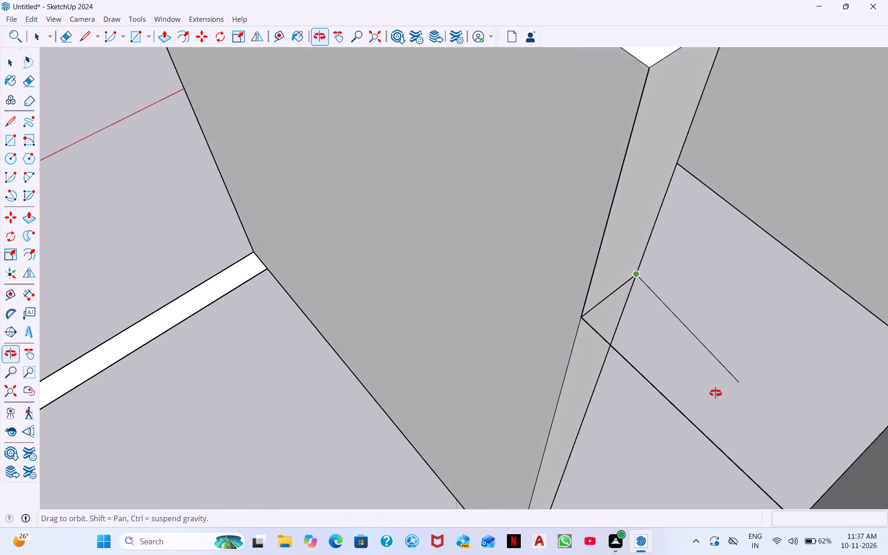
middle_drag(715, 393, 498, 265)
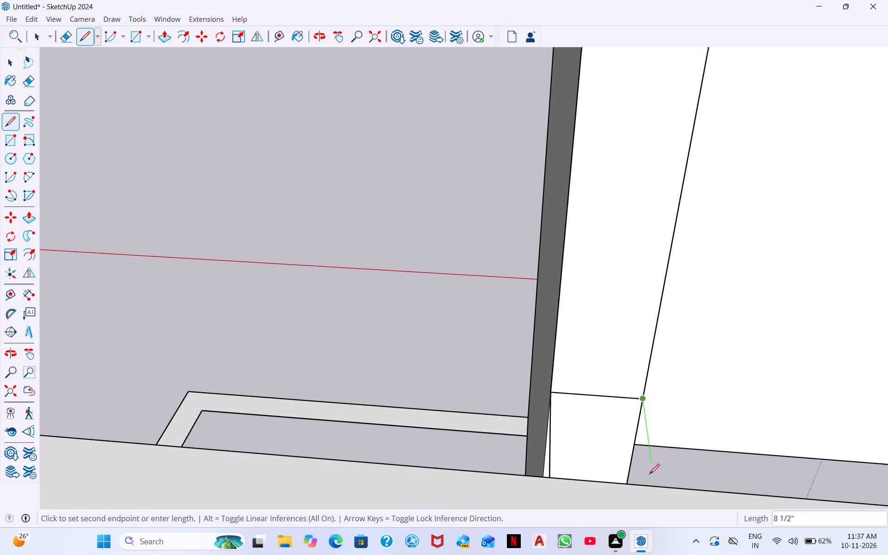
middle_drag(647, 489, 885, 439)
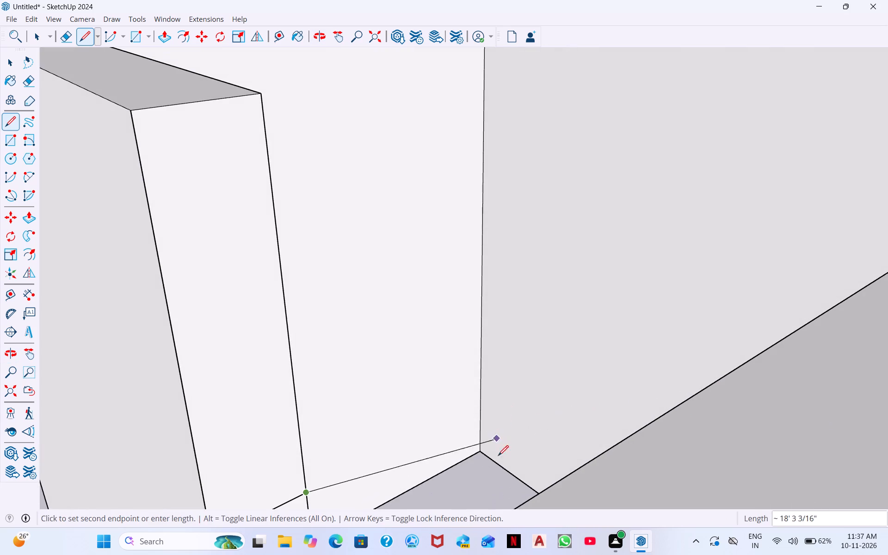
middle_drag(512, 480, 593, 425)
scroll(592, 425, down, 12)
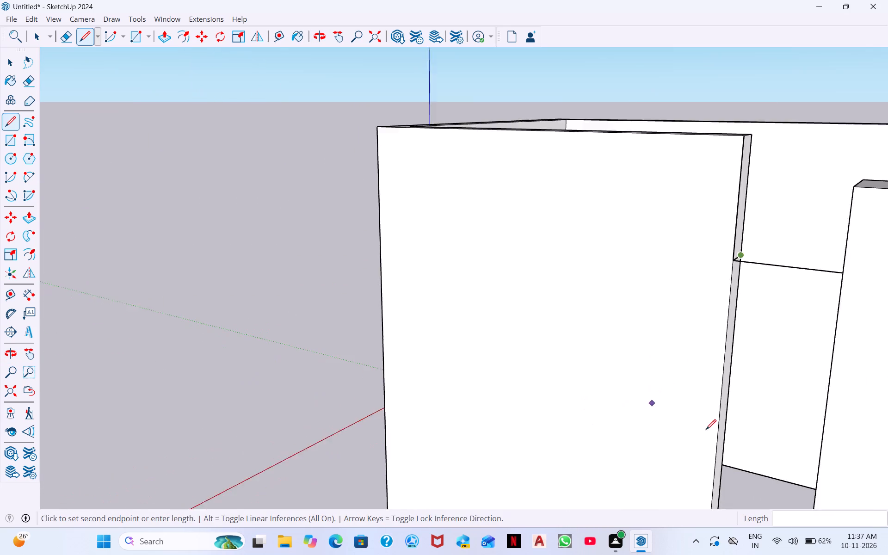
scroll(730, 279, up, 8)
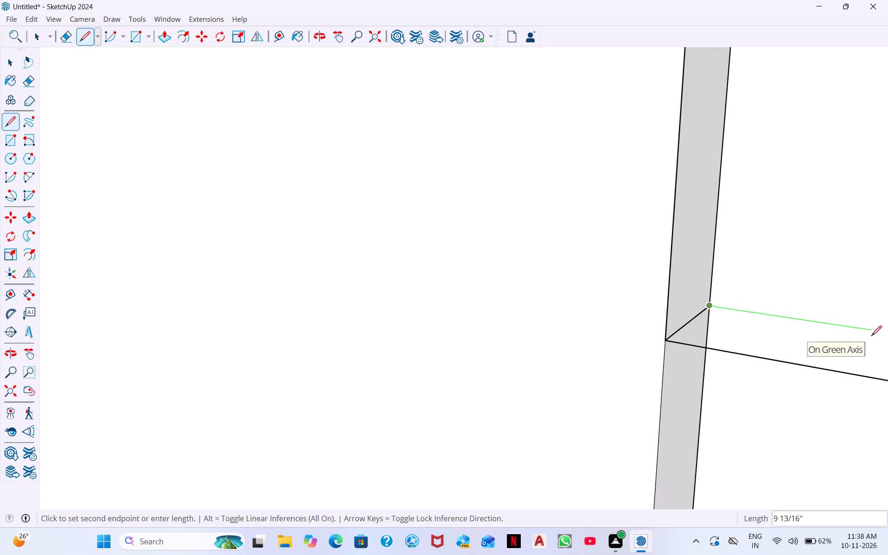
middle_drag(871, 335, 887, 341)
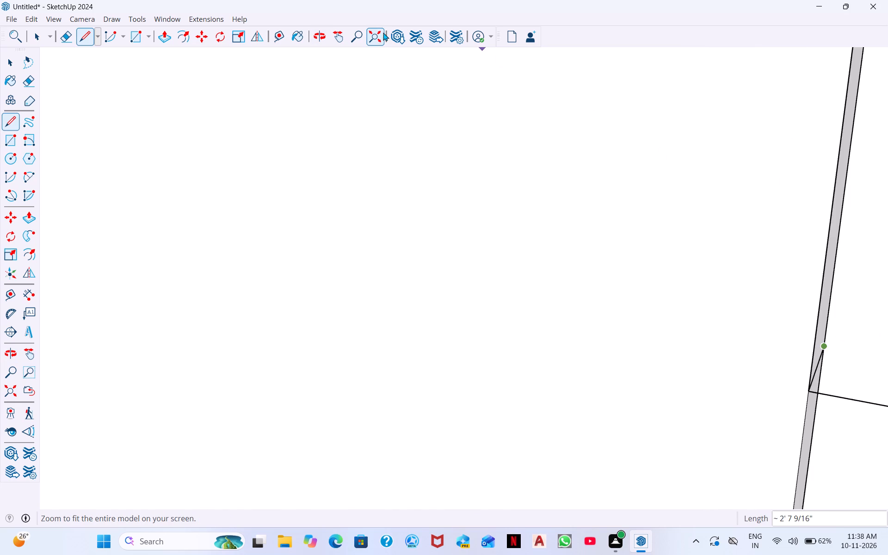
click(378, 33)
scroll(405, 217, down, 1)
middle_drag(405, 217, 860, 235)
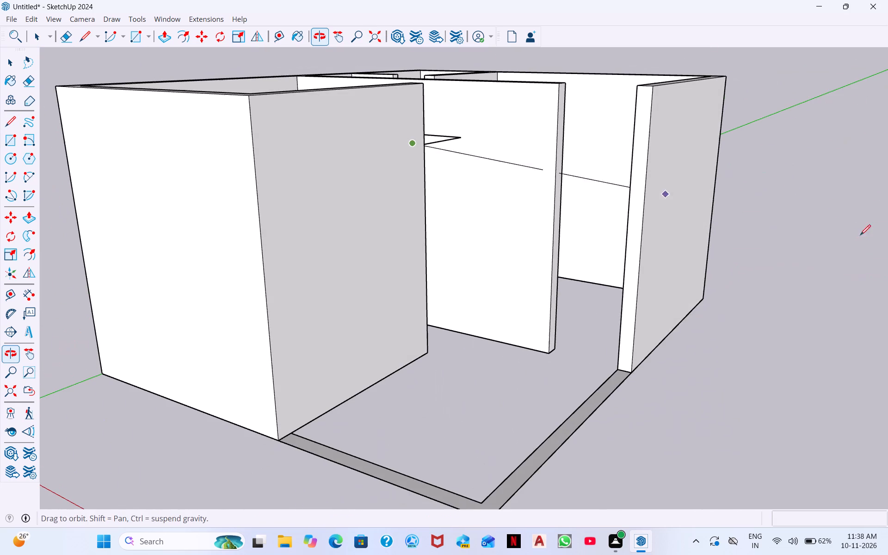
middle_drag(860, 235, 860, 235)
middle_drag(470, 128, 407, 187)
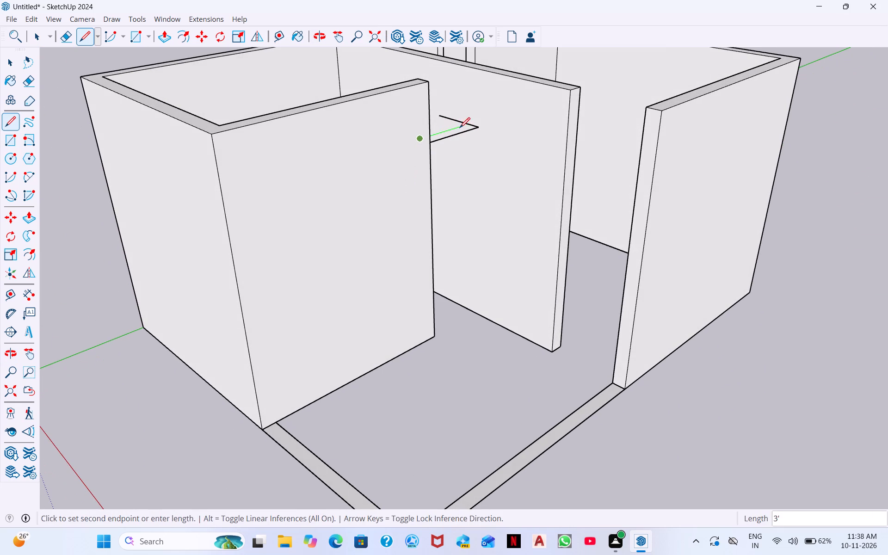
click(469, 123)
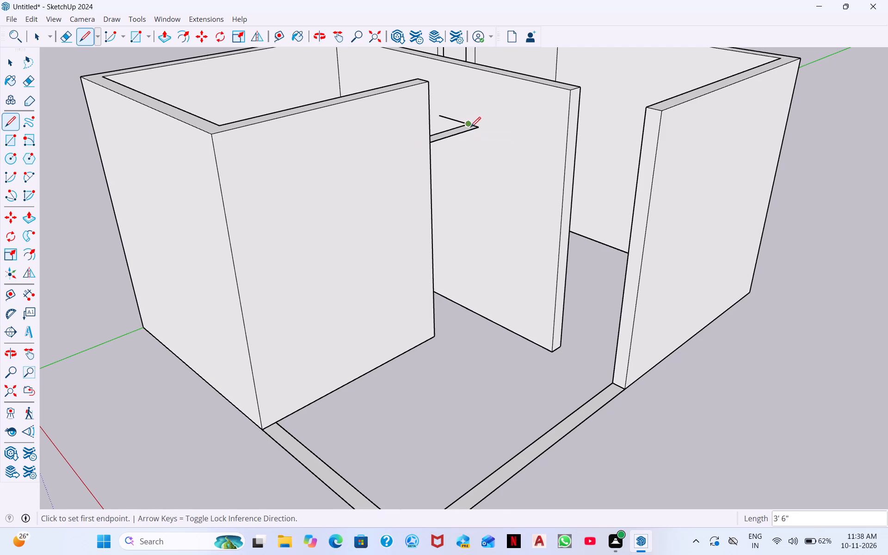
Erase the surplus line end on the partition wall beyond the header strip.
middle_drag(470, 131, 445, 263)
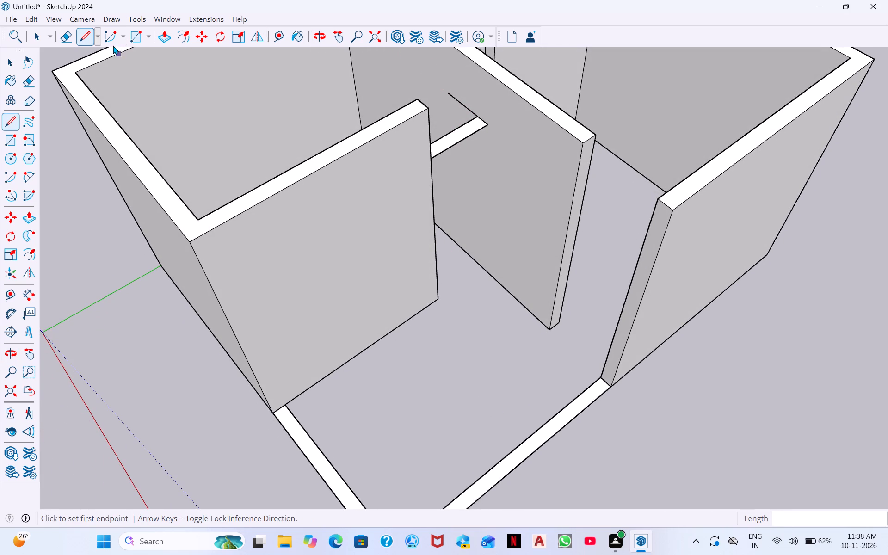
click(62, 34)
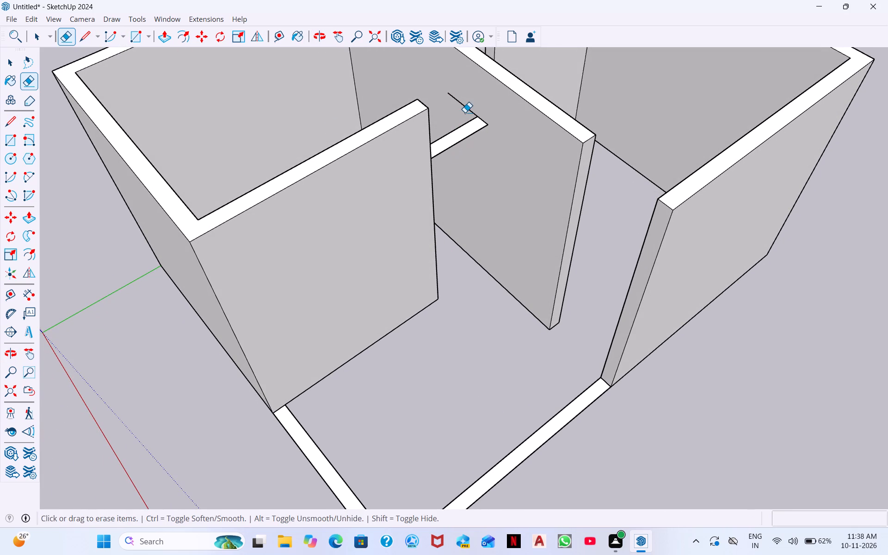
click(471, 109)
Mark 3' down the partition wall's end and draw a 4' line across the opening to the large room's front wall.
scroll(462, 123, down, 2)
middle_drag(492, 240, 469, 262)
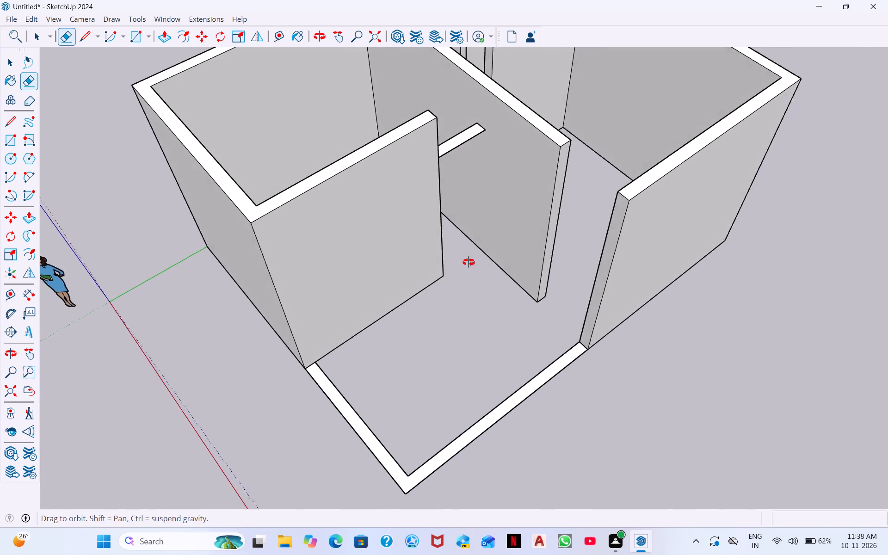
middle_drag(469, 262, 374, 171)
middle_drag(478, 278, 630, 239)
scroll(587, 200, up, 2)
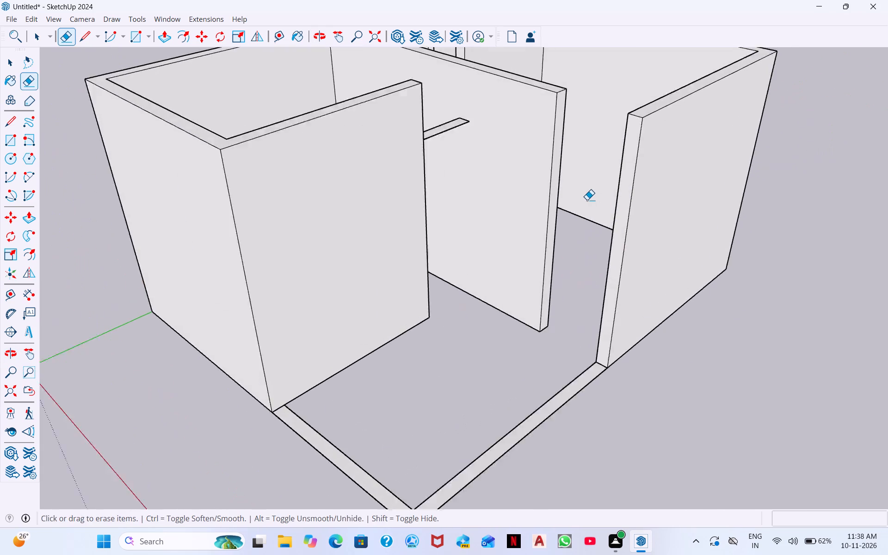
scroll(587, 200, up, 2)
scroll(476, 129, down, 6)
middle_drag(454, 154, 451, 138)
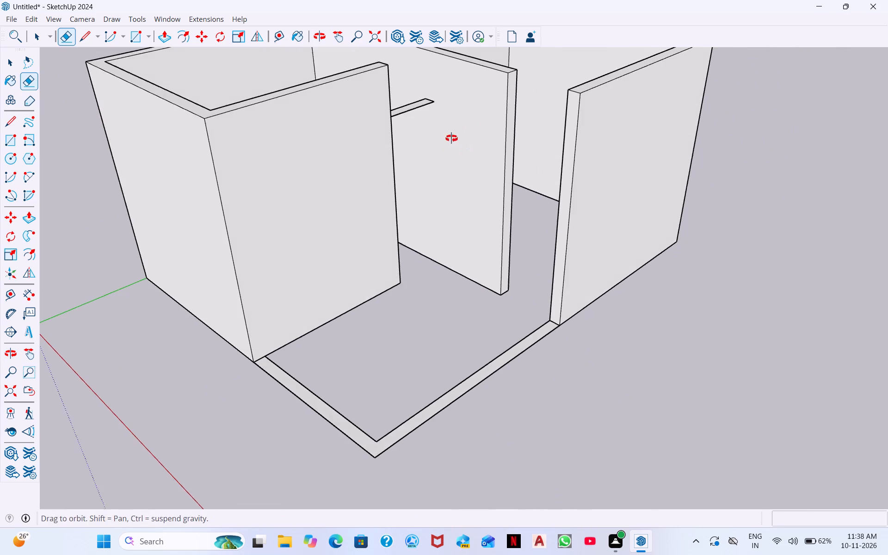
middle_drag(451, 138, 440, 101)
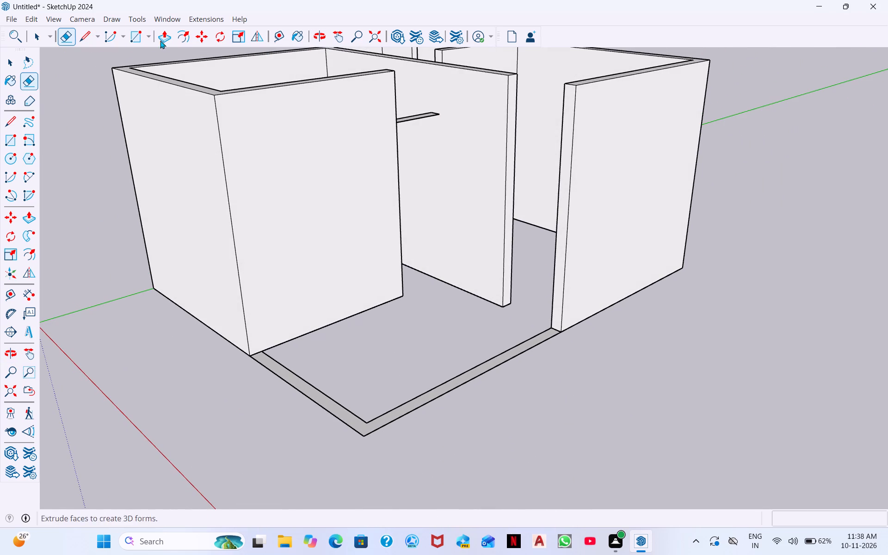
click(83, 37)
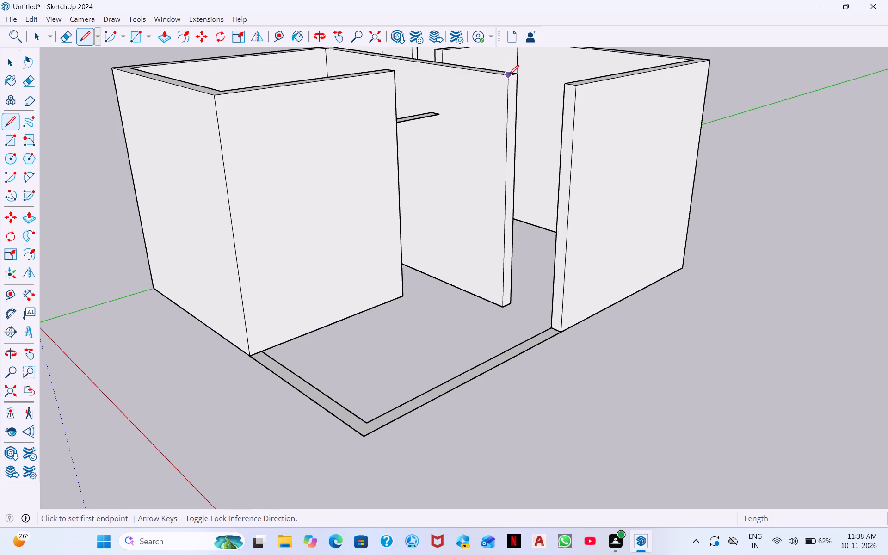
click(508, 77)
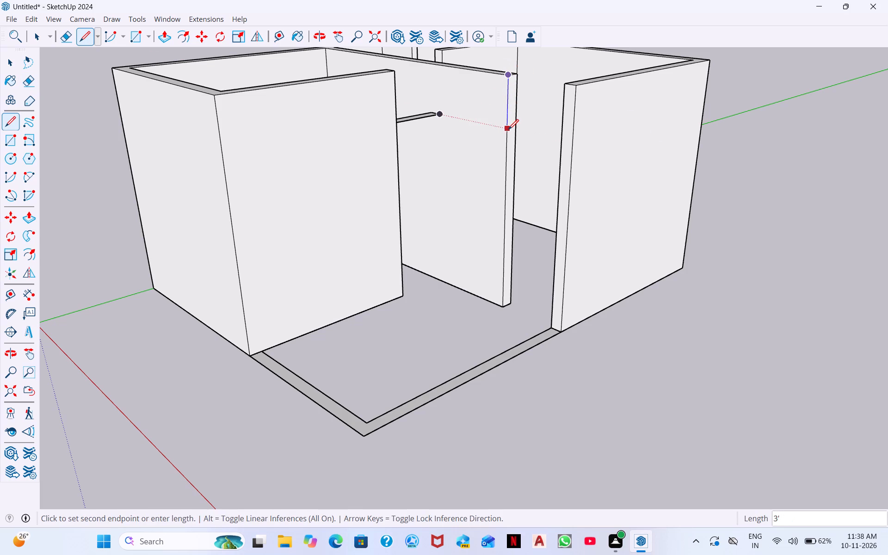
click(508, 129)
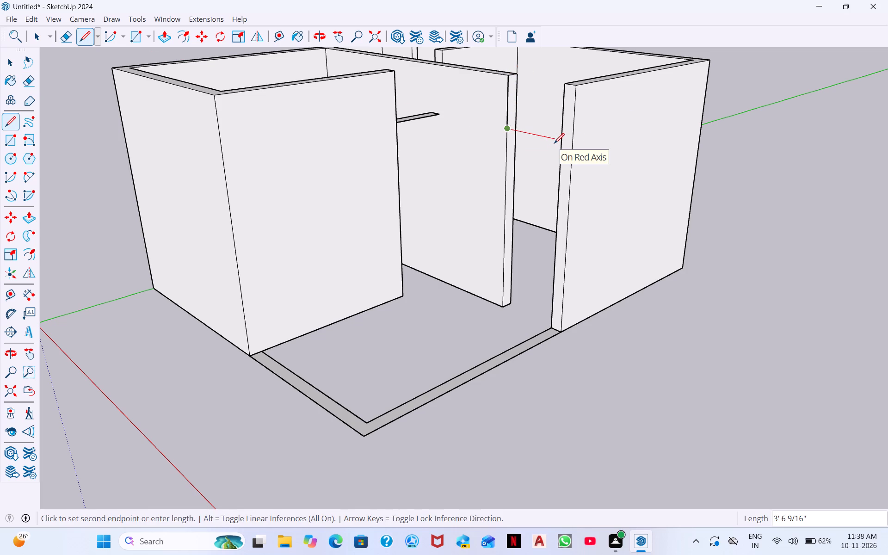
scroll(555, 144, down, 1)
middle_drag(559, 148, 701, 119)
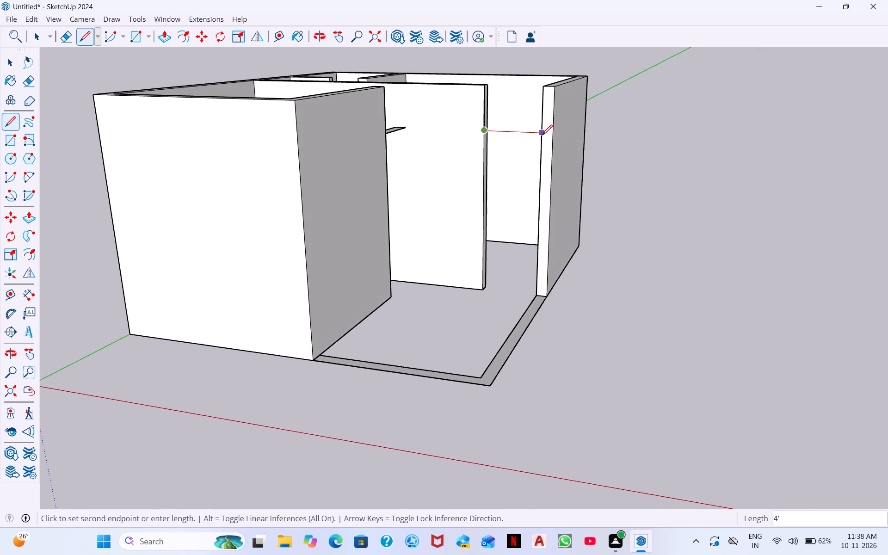
click(540, 136)
middle_drag(536, 133, 470, 239)
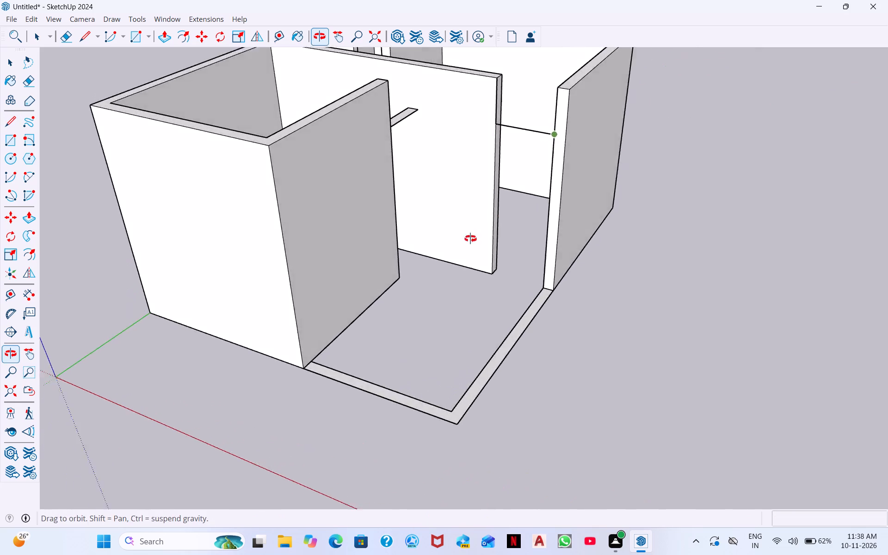
Draw a 9" edge across the thickness of the partition wall's end, starting at the 3' mark.
middle_drag(470, 239, 429, 281)
middle_drag(567, 126, 562, 181)
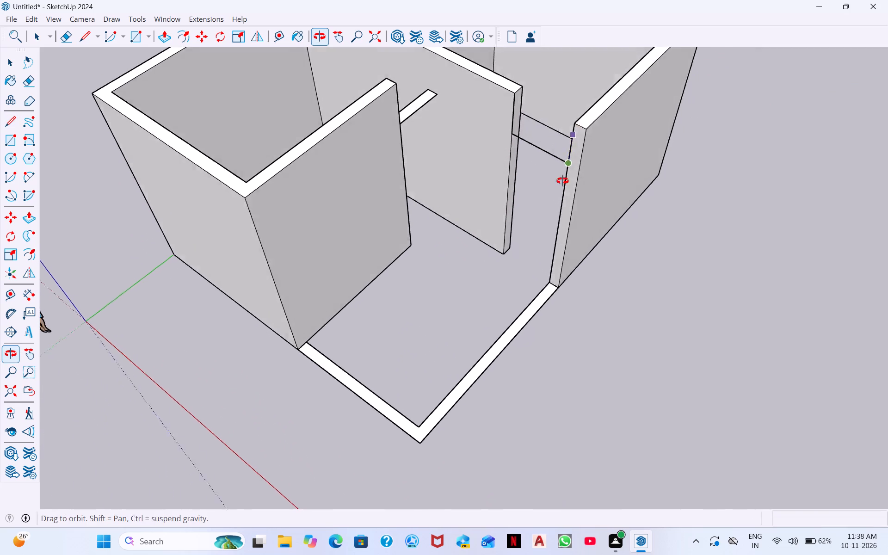
middle_drag(562, 181, 549, 231)
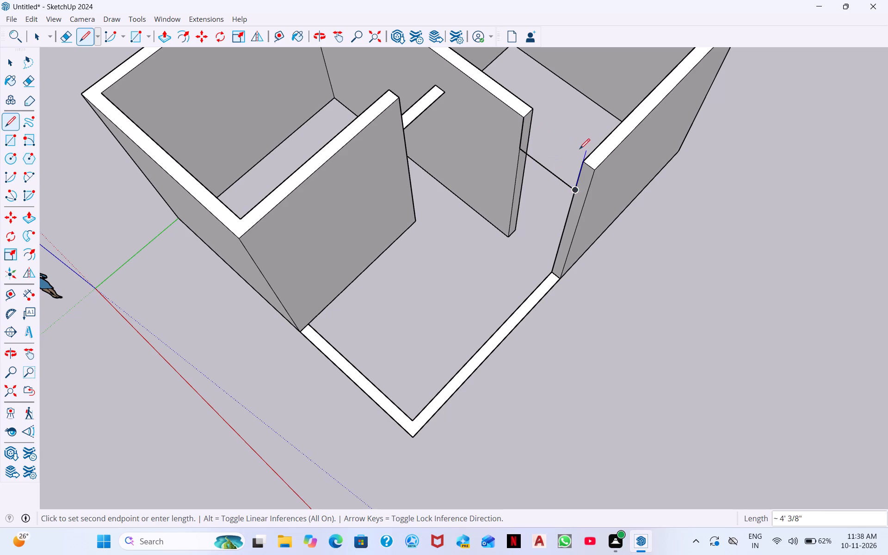
key(space)
key(space)
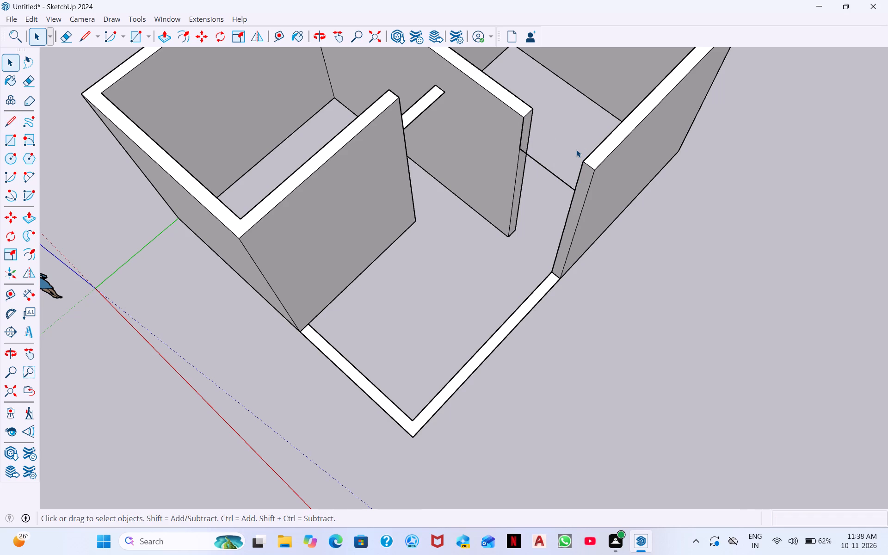
key(l)
scroll(533, 148, up, 9)
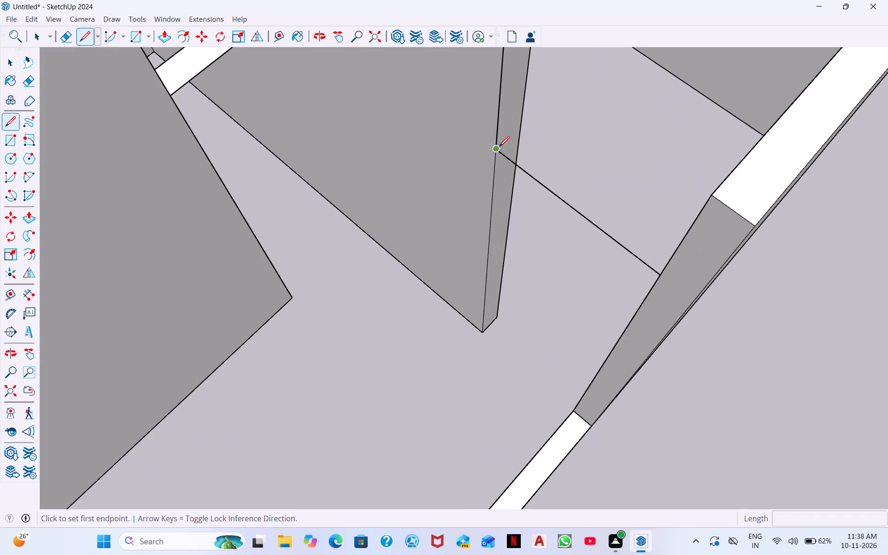
click(497, 147)
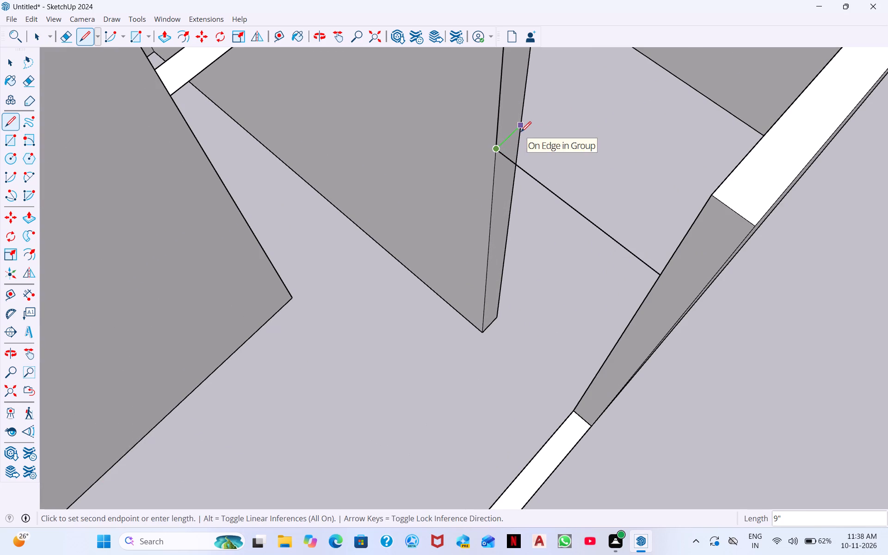
click(520, 125)
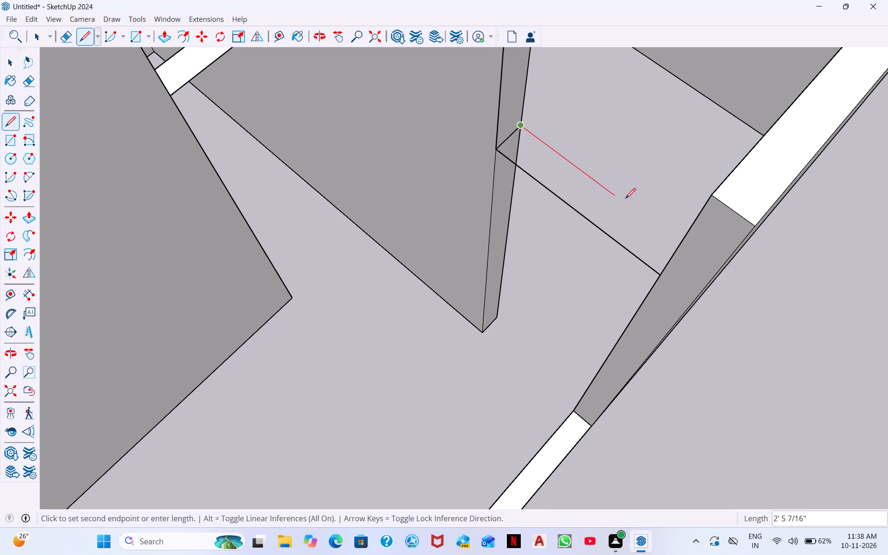
Draw a parallel line from the 9" edge to the large room's front wall and close the header strip's end there.
middle_drag(681, 232, 851, 162)
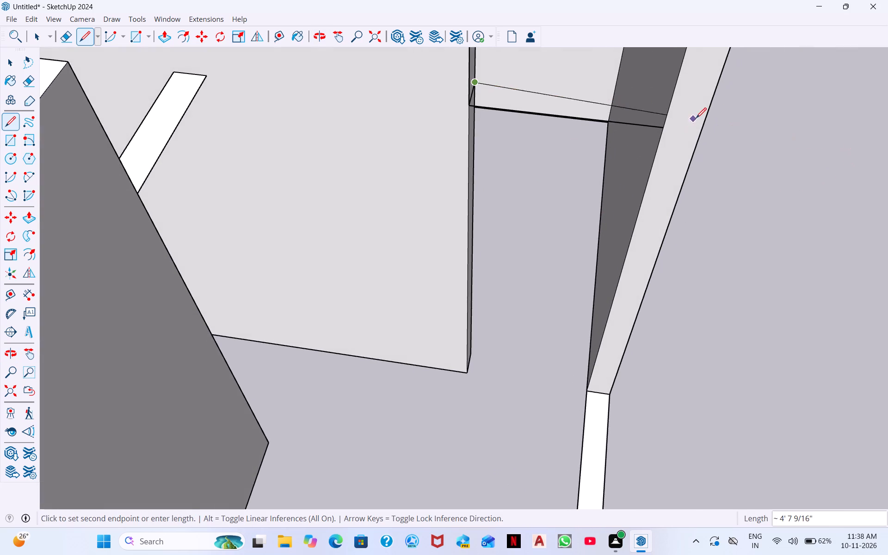
click(657, 102)
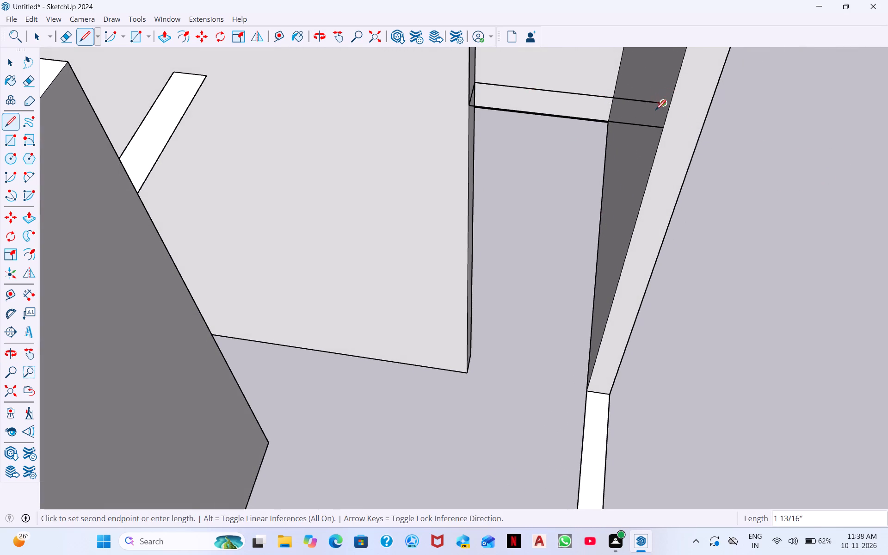
click(661, 129)
Examine the header strips over the two front openings from above, below and both sides.
middle_drag(655, 129, 603, 344)
middle_drag(657, 323, 518, 355)
scroll(573, 153, up, 2)
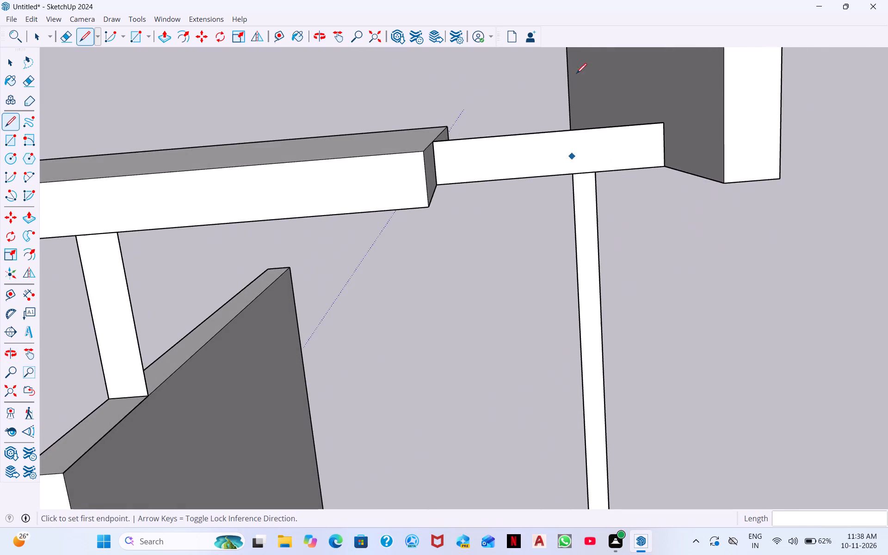
scroll(576, 74, up, 4)
middle_drag(555, 233, 558, 20)
middle_drag(584, 121, 585, 50)
scroll(581, 49, down, 4)
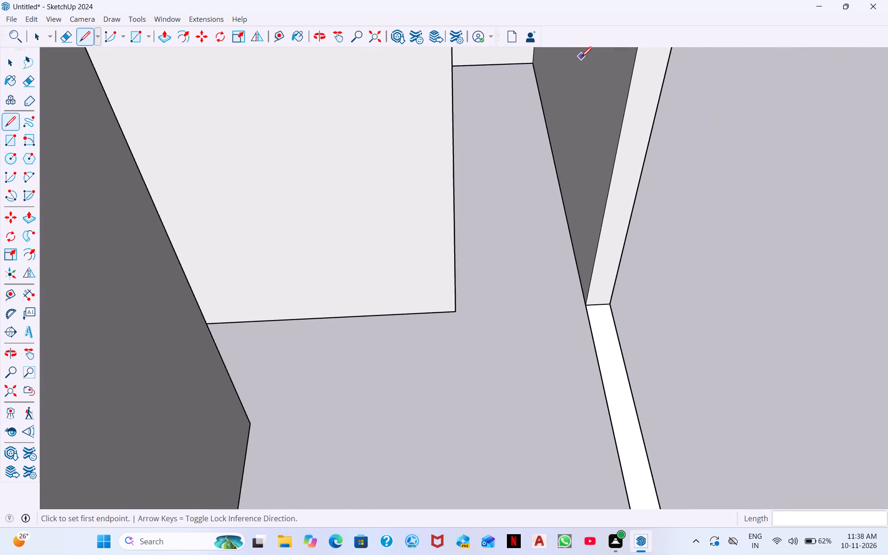
scroll(581, 57, down, 3)
middle_drag(571, 86, 565, 99)
middle_drag(524, 175, 517, 220)
scroll(524, 175, down, 1)
scroll(516, 220, down, 4)
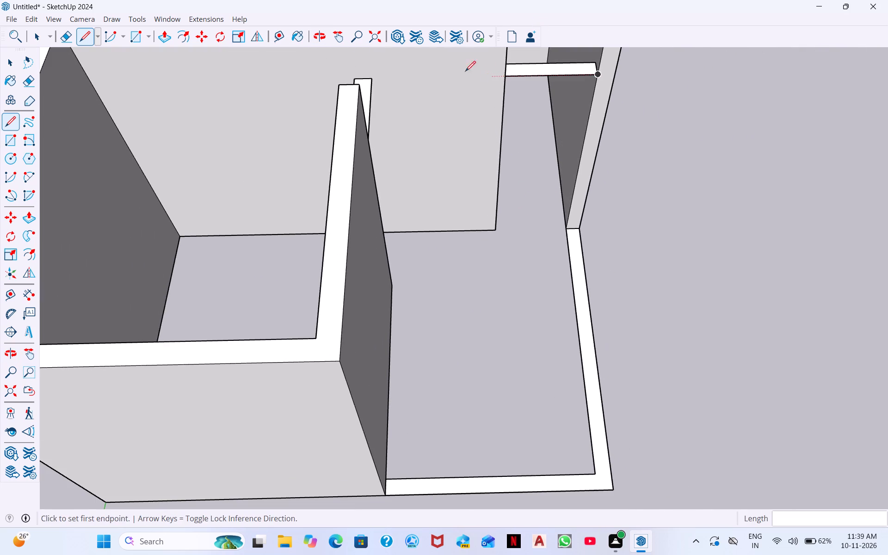
click(372, 37)
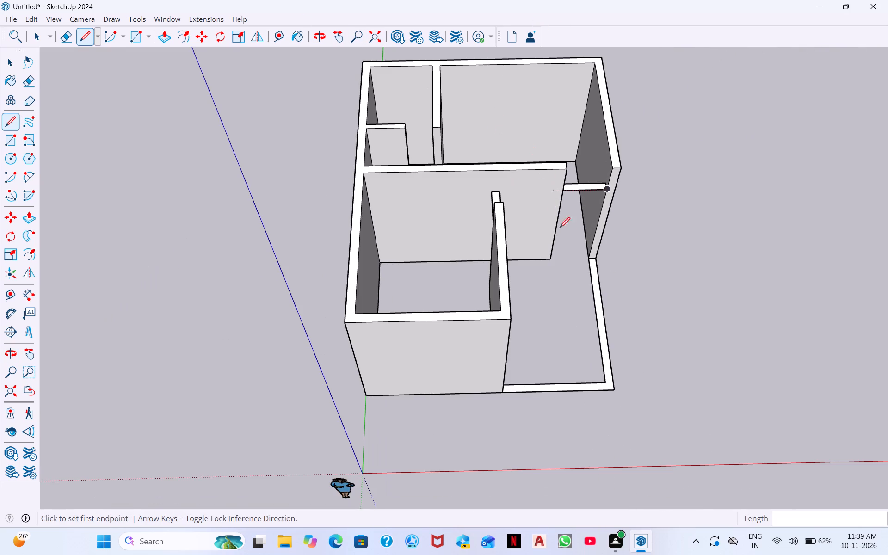
middle_drag(568, 242, 574, 81)
middle_drag(598, 269, 610, 154)
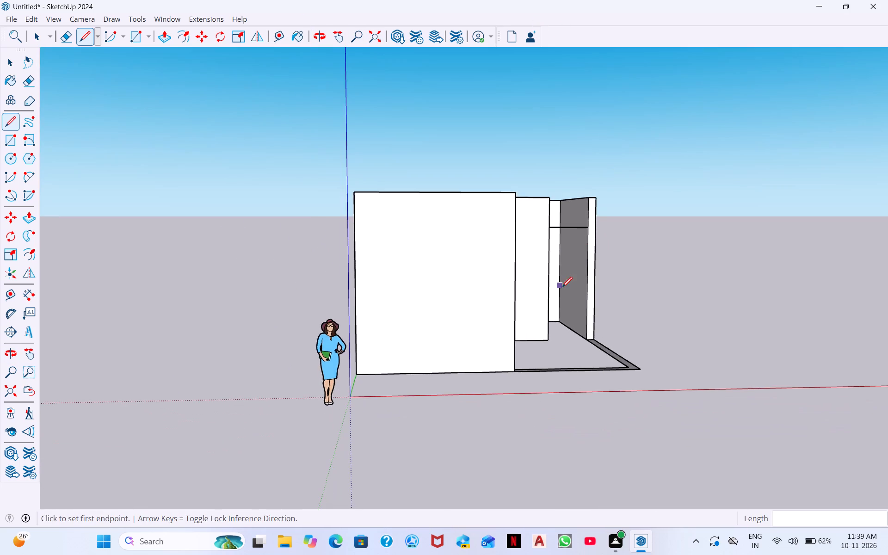
scroll(561, 279, up, 8)
middle_drag(566, 234, 608, 155)
scroll(599, 176, up, 1)
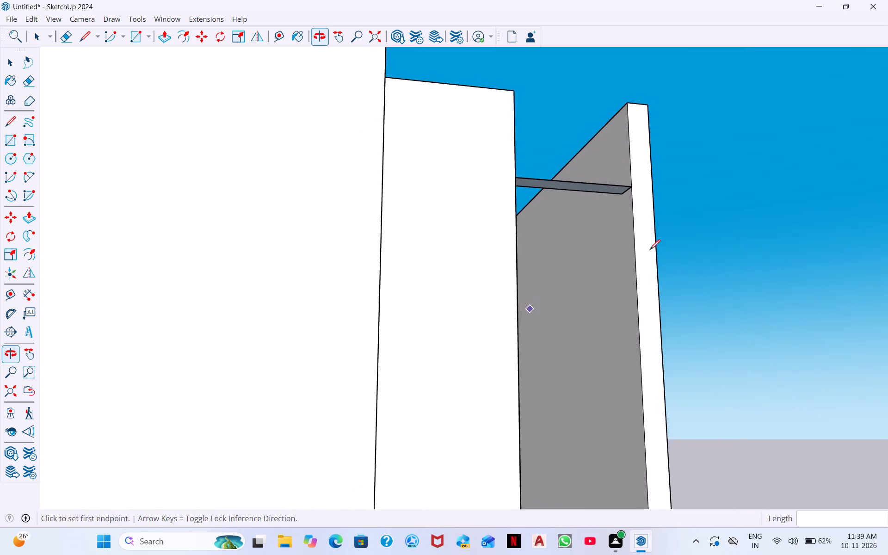
middle_drag(646, 264, 529, 448)
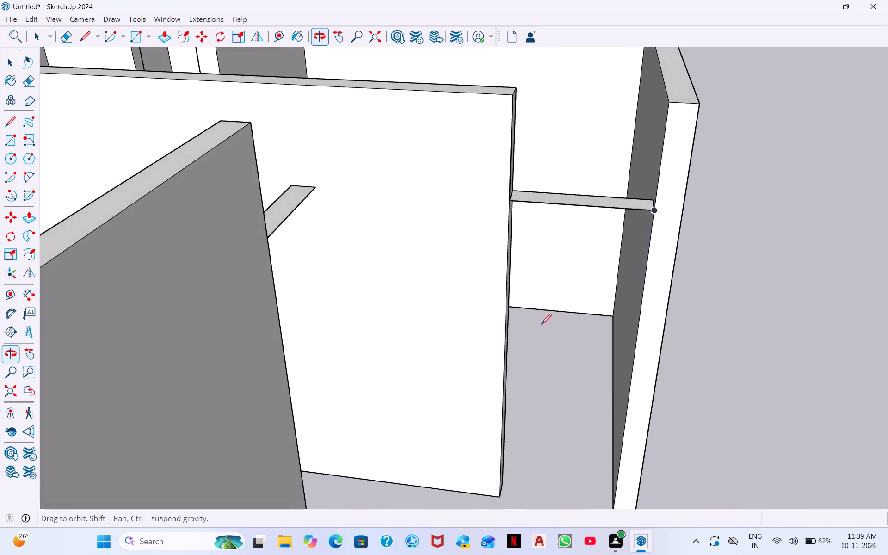
middle_drag(549, 314, 339, 286)
middle_drag(512, 308, 338, 260)
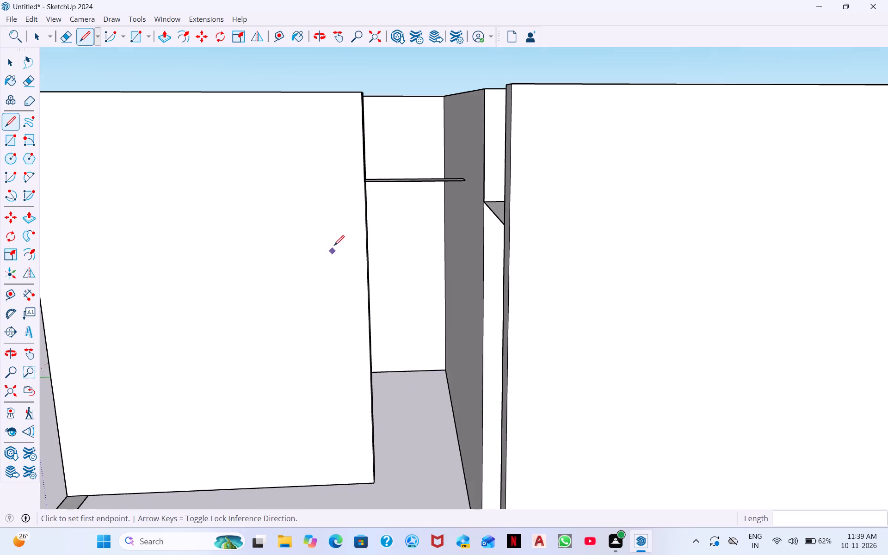
middle_drag(362, 222, 652, 216)
middle_drag(518, 238, 680, 257)
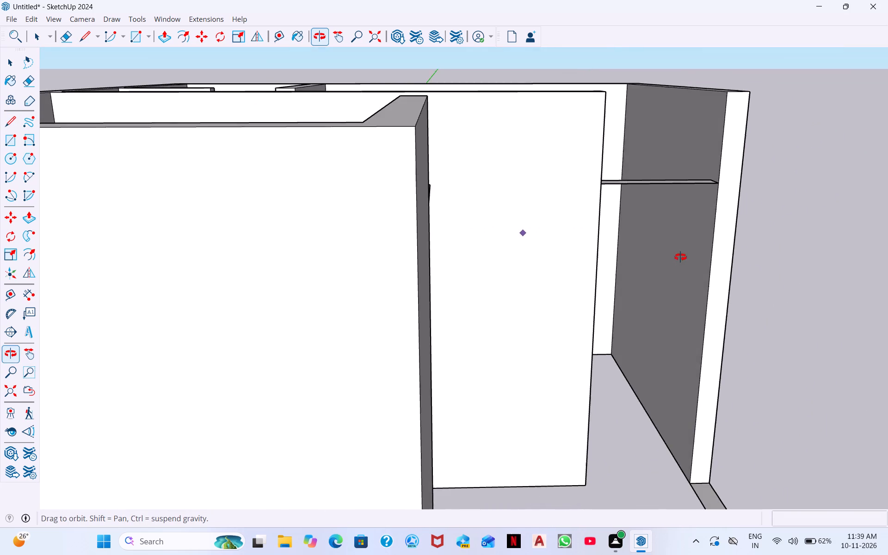
middle_drag(680, 257, 415, 378)
scroll(479, 143, up, 4)
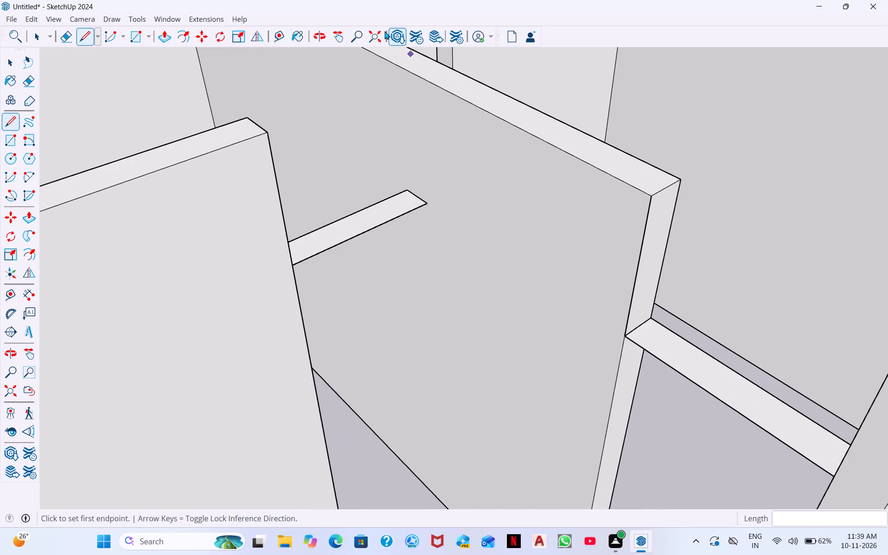
Mark 3' down the end of the short wall between the two small rear rooms and draw a line across the opening to the opposite wall.
click(374, 31)
middle_drag(516, 180, 628, 155)
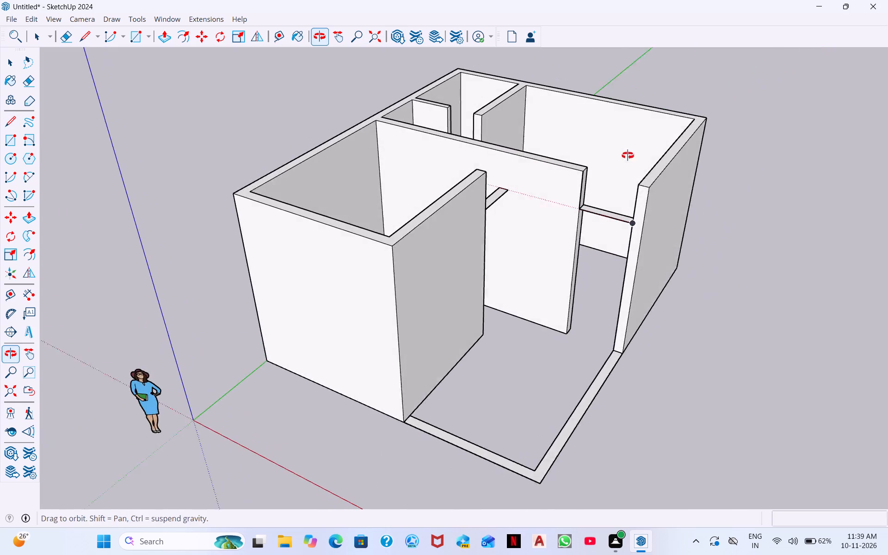
middle_drag(628, 155, 629, 155)
scroll(443, 92, up, 10)
middle_drag(642, 244, 542, 253)
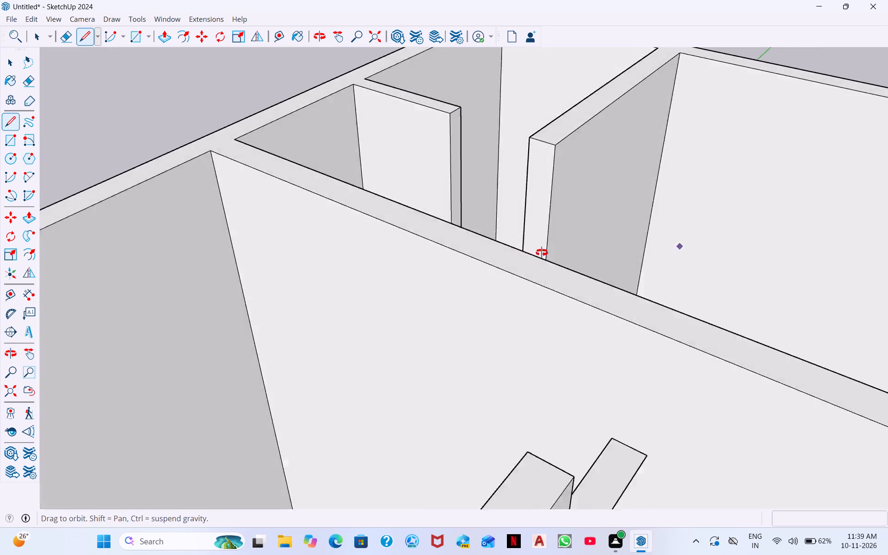
middle_drag(542, 253, 685, 288)
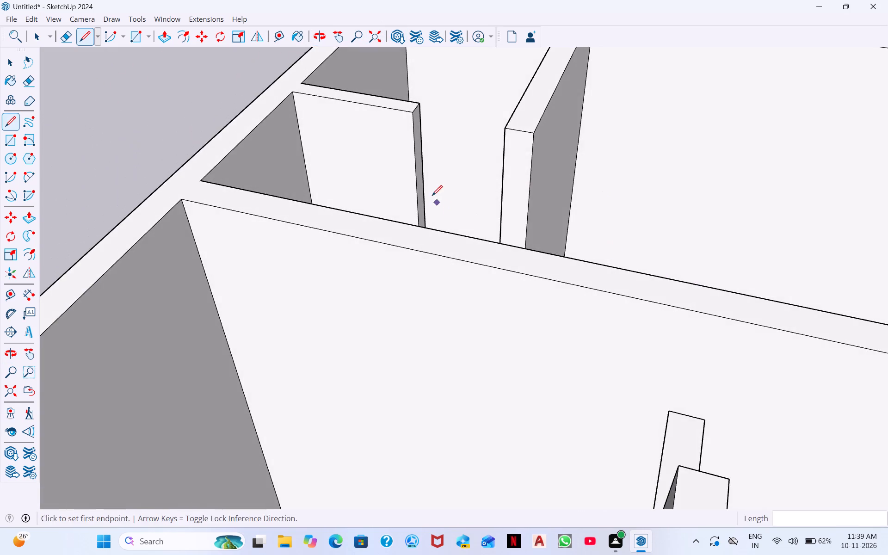
middle_drag(432, 196, 562, 230)
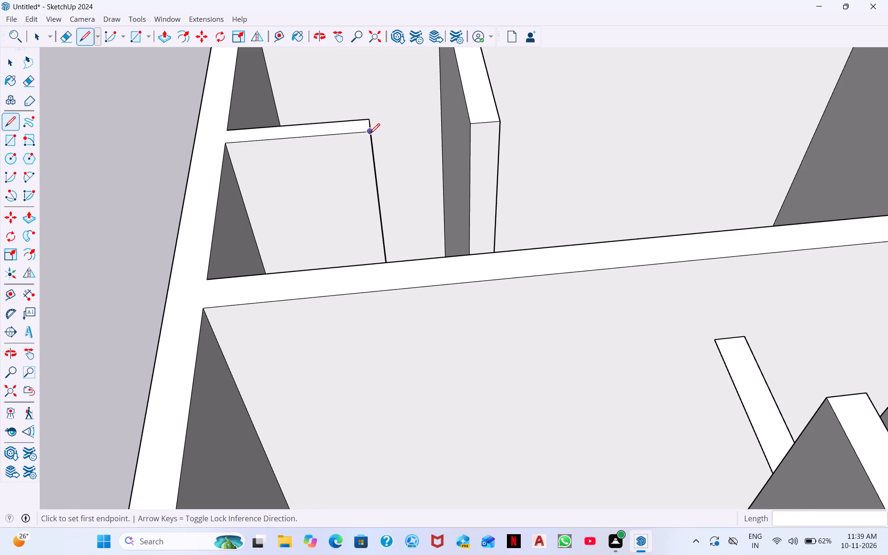
click(369, 133)
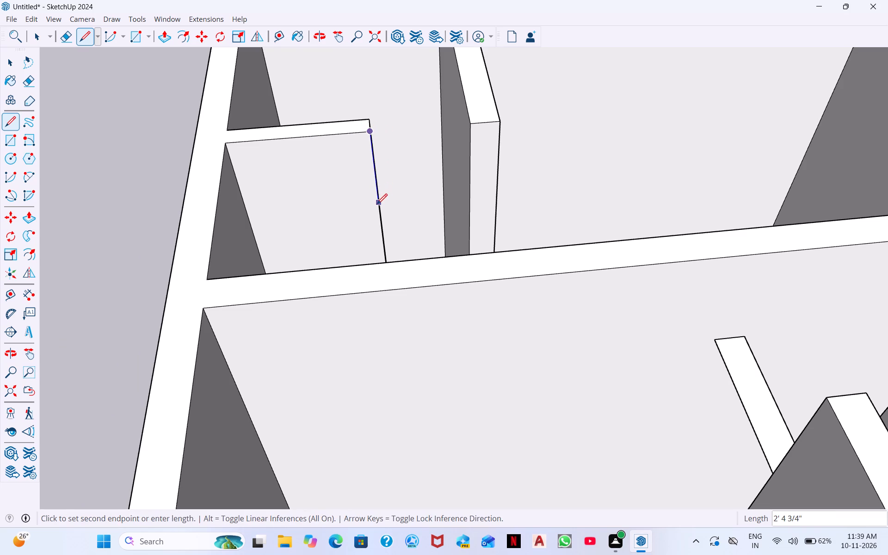
text(3')
key(Return)
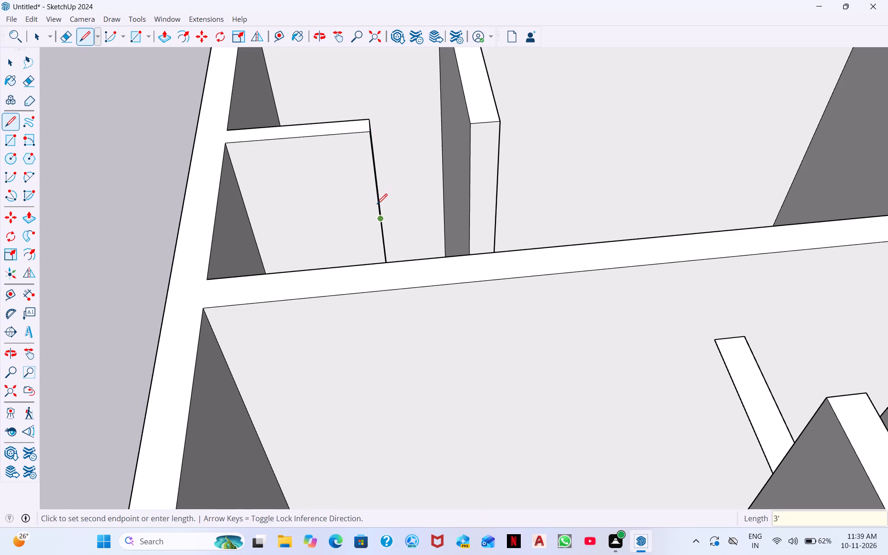
click(383, 219)
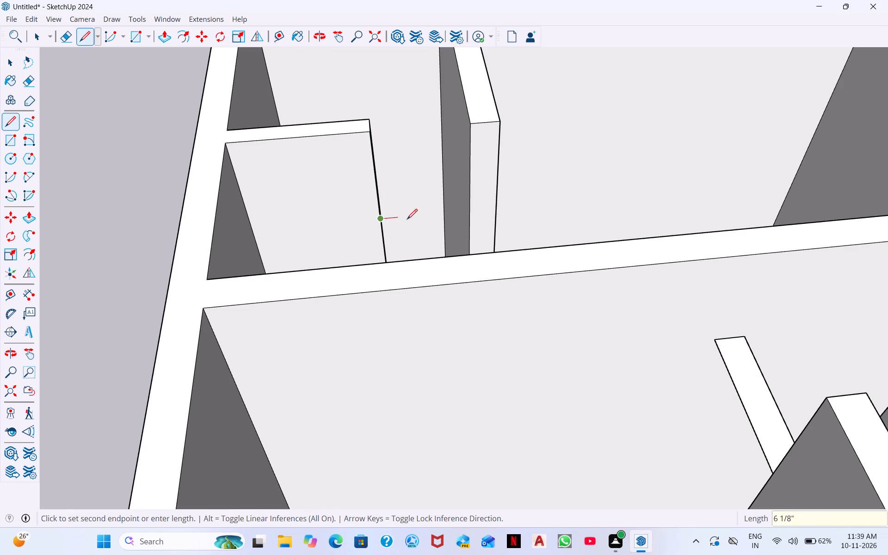
click(469, 211)
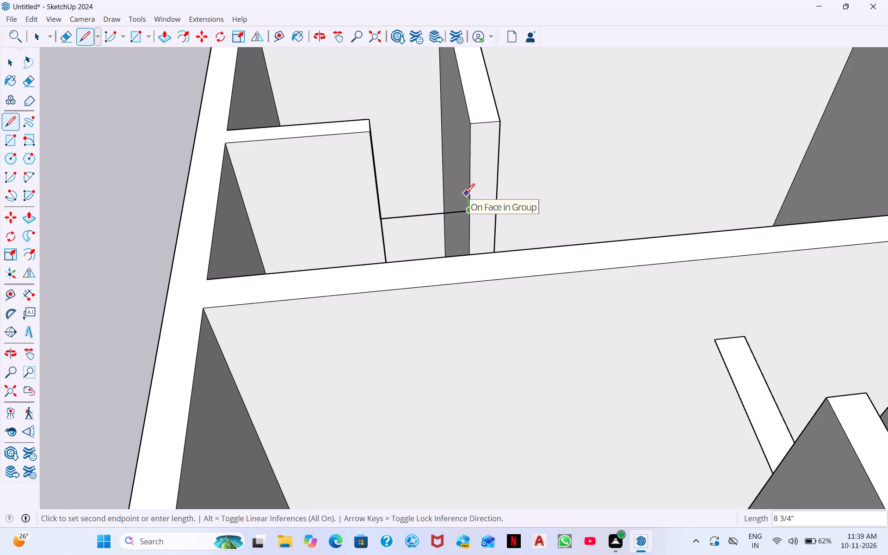
Draw an edge about 8 3/4" long on the opposite wall's face and a diagonal about 2' 8" back to the short wall's 3' mark.
click(464, 189)
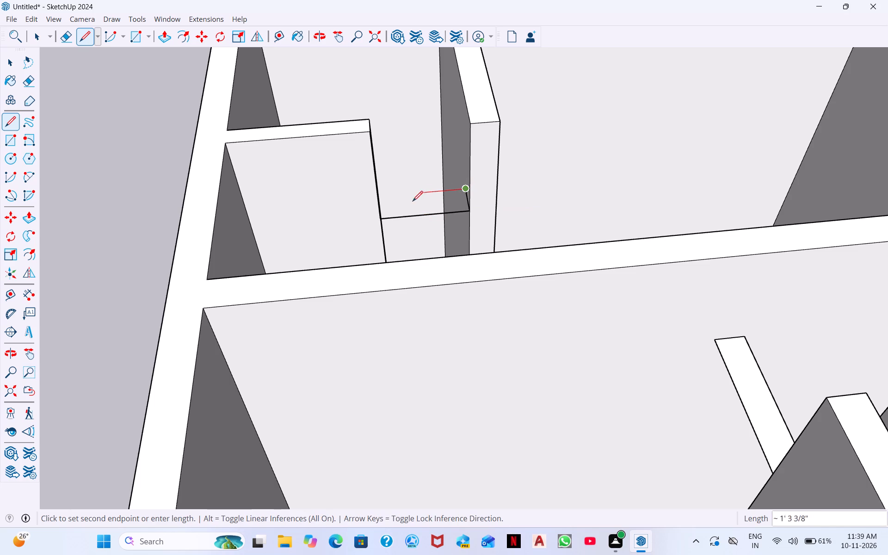
middle_drag(383, 213, 222, 280)
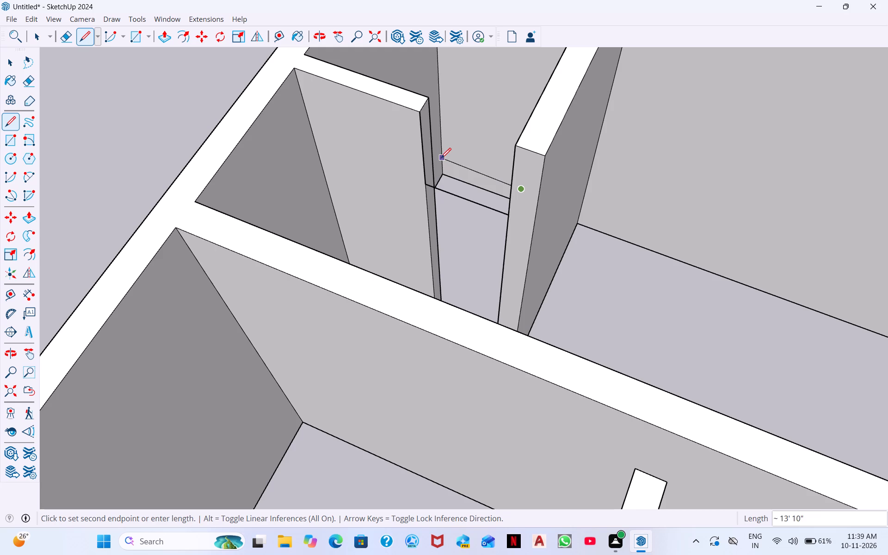
click(425, 183)
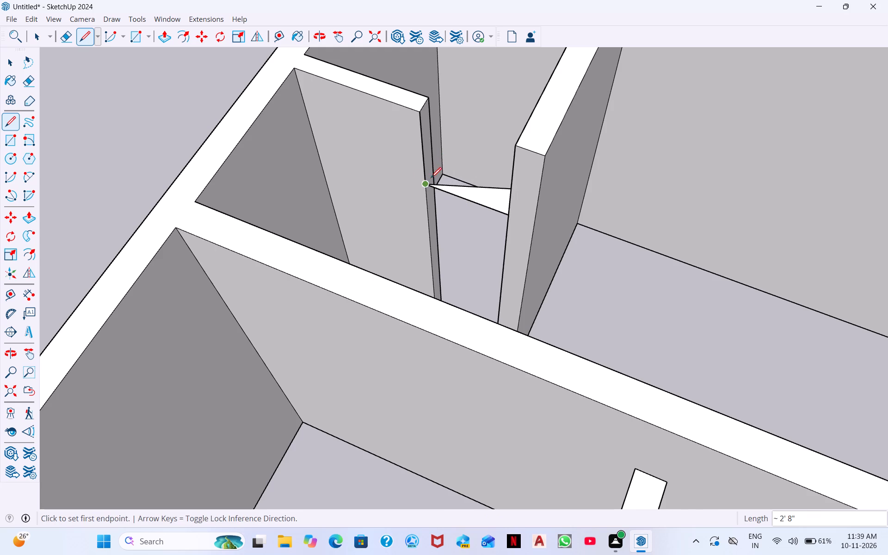
Draw a 2' 6" line from the short wall's far edge to the opposite wall and a 6" edge across the short wall's end.
click(433, 173)
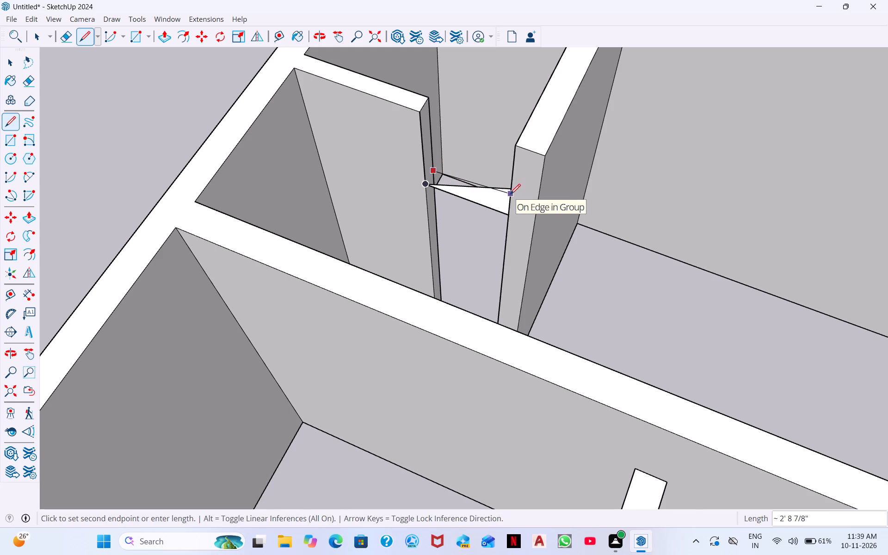
middle_drag(511, 197, 753, 170)
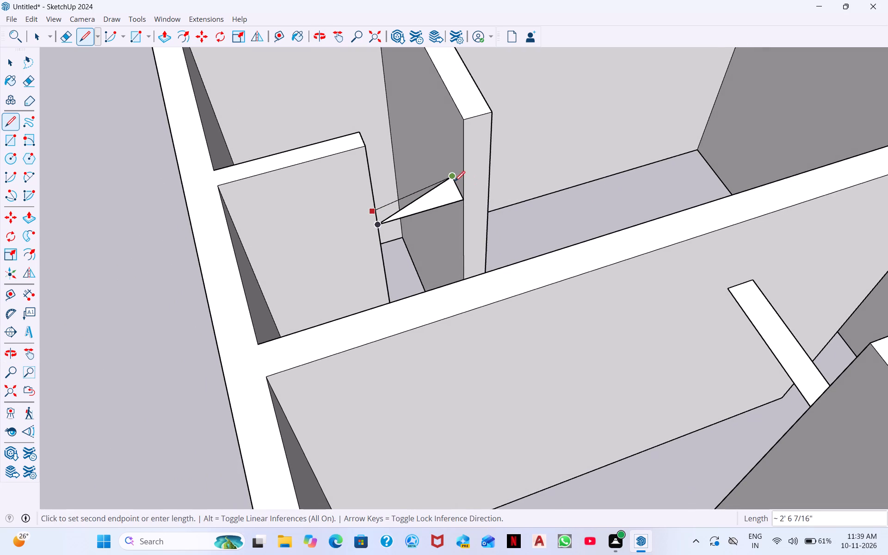
click(458, 186)
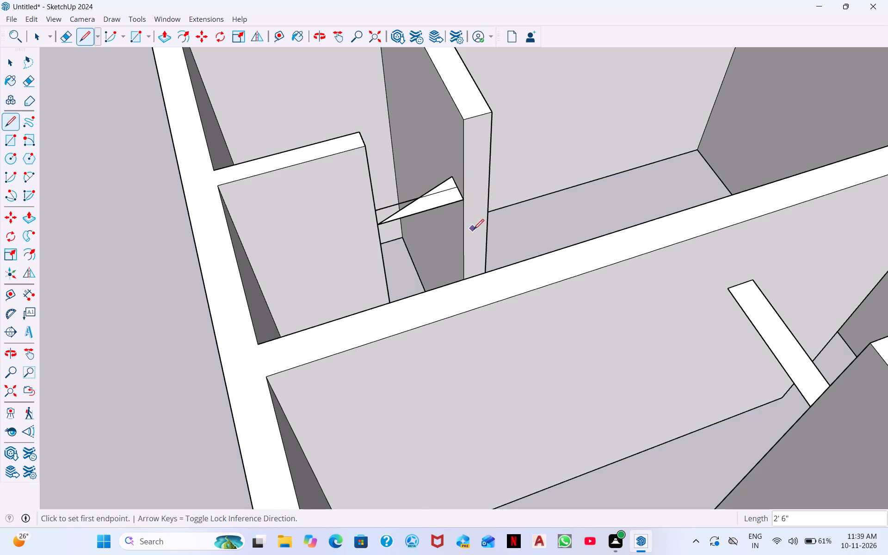
scroll(473, 230, down, 1)
middle_drag(473, 231, 382, 280)
scroll(414, 206, up, 8)
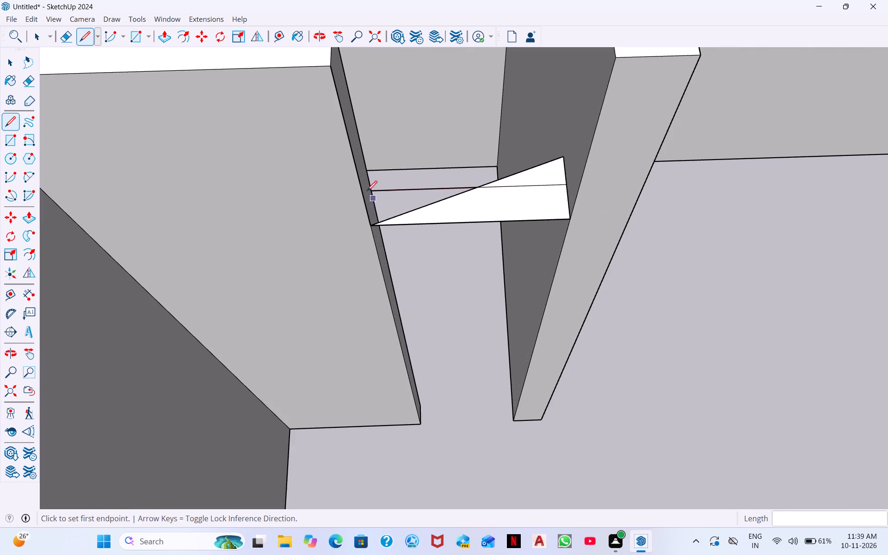
scroll(364, 189, up, 1)
click(372, 191)
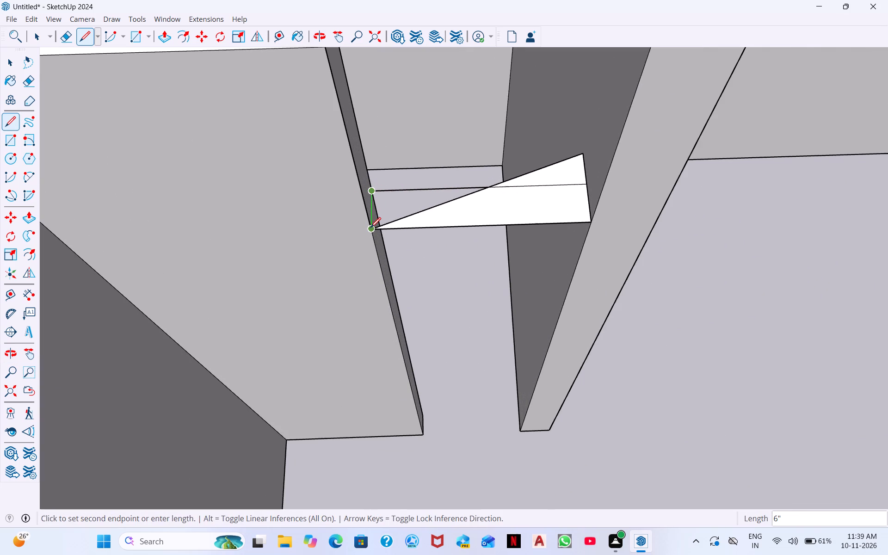
click(371, 229)
middle_drag(499, 264, 291, 166)
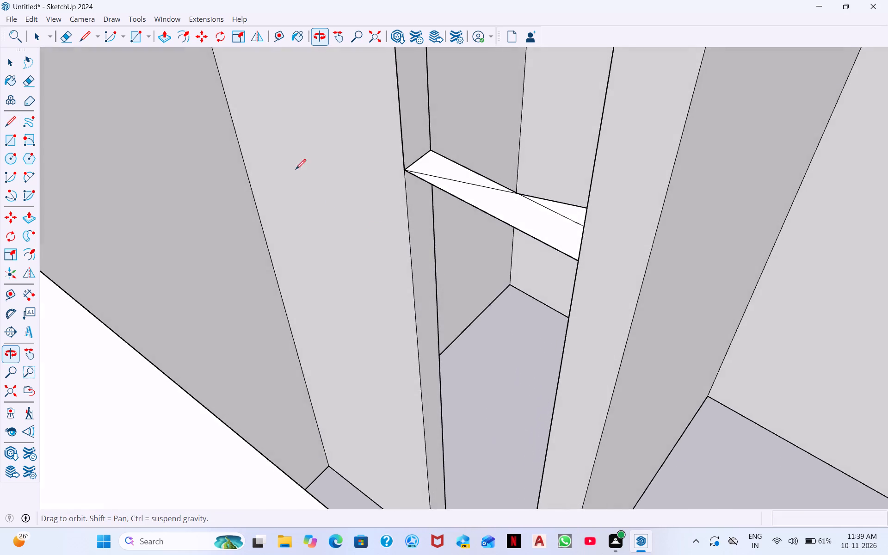
Erase the diagonal and the stray edges beyond the rectangular strip across the opening between the two small rear rooms.
middle_drag(441, 278, 618, 319)
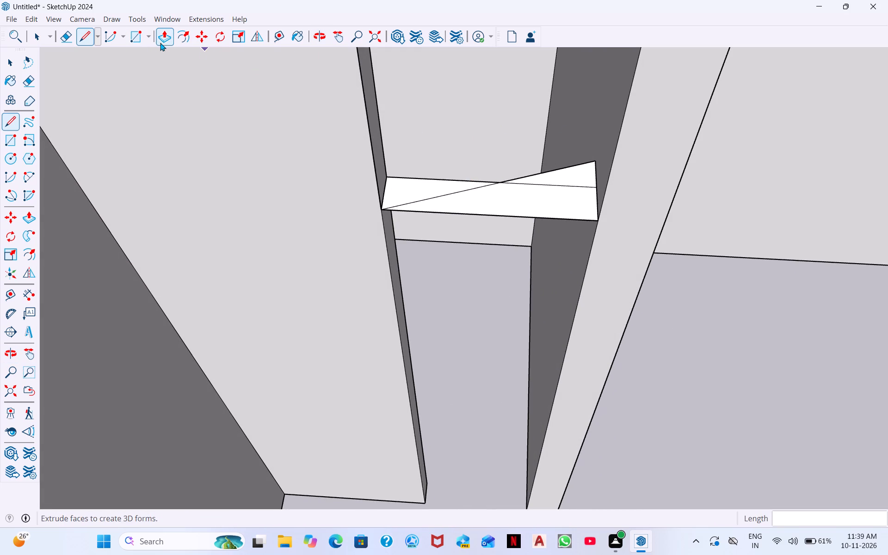
click(70, 37)
click(450, 193)
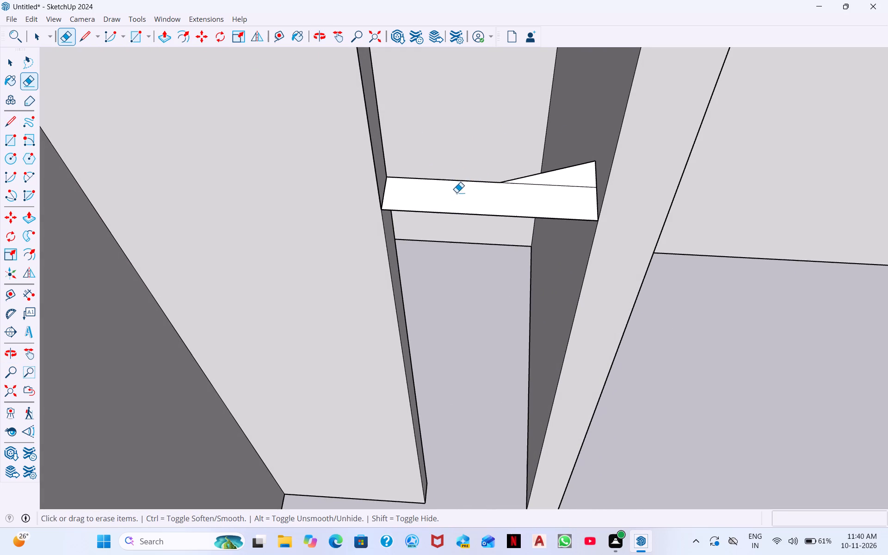
click(542, 177)
click(533, 177)
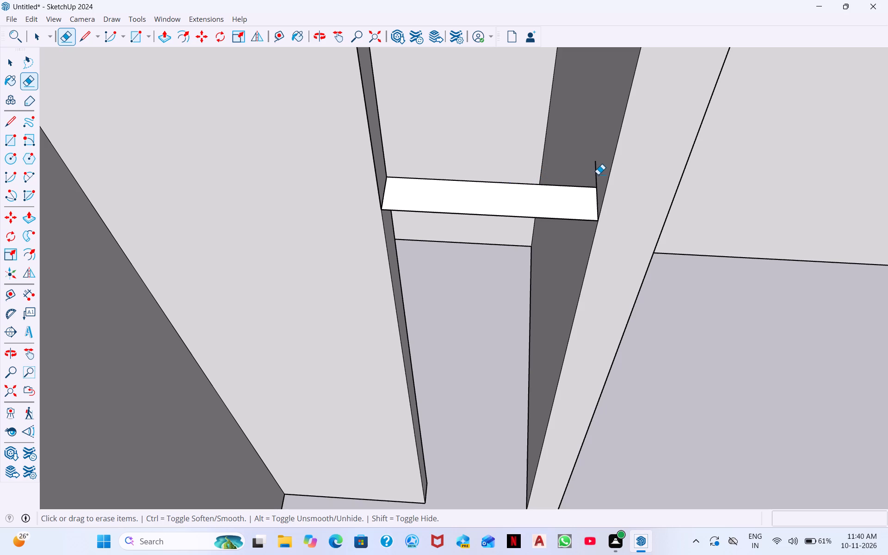
click(598, 174)
Push/Pull the strip between the two small rear rooms up 3' to the top of the walls.
scroll(584, 176, down, 3)
scroll(568, 283, down, 1)
middle_drag(552, 267, 530, 266)
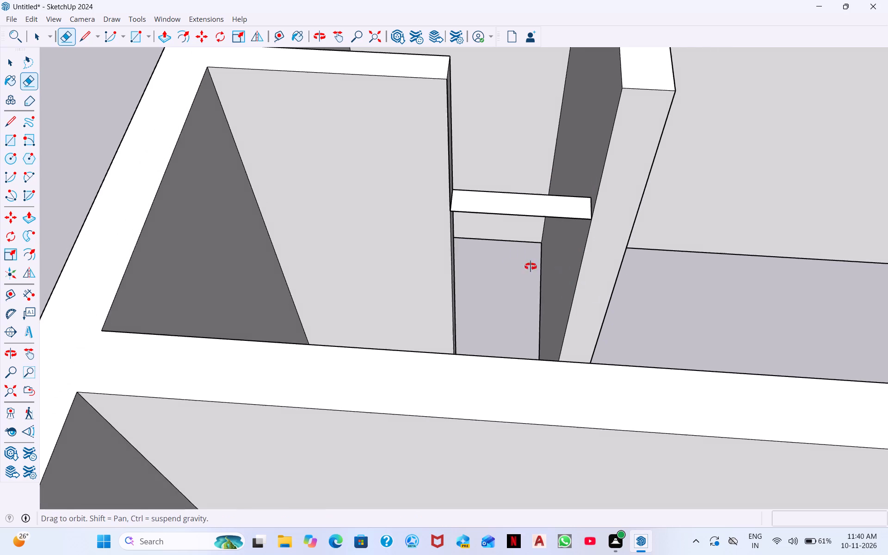
middle_drag(530, 266, 593, 199)
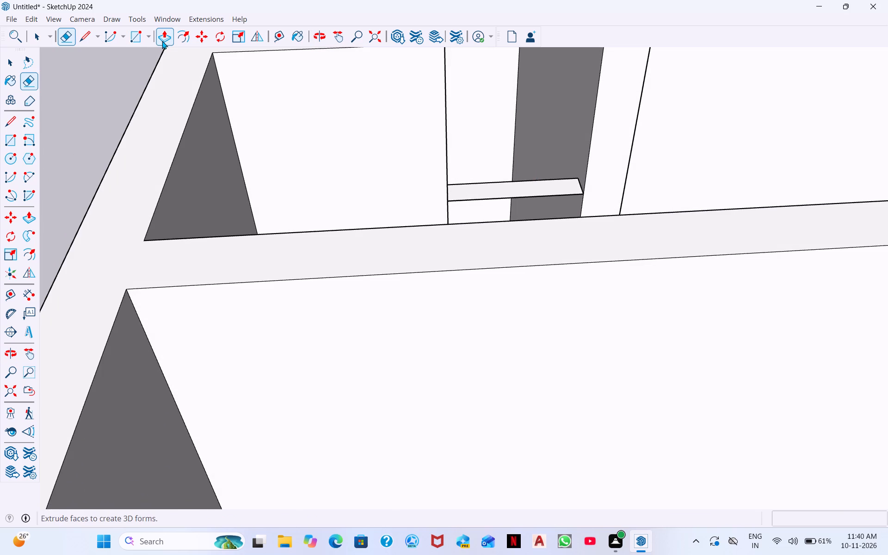
click(162, 41)
middle_drag(639, 275, 616, 364)
click(513, 192)
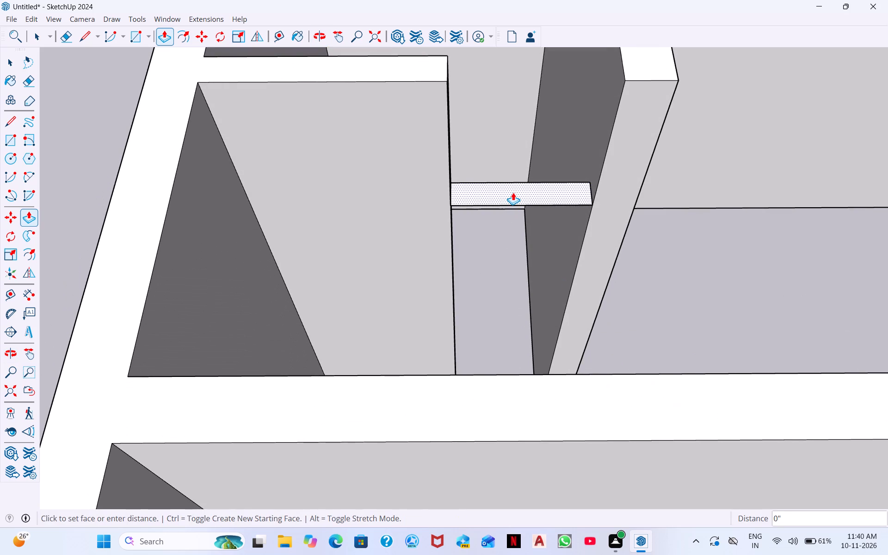
click(443, 75)
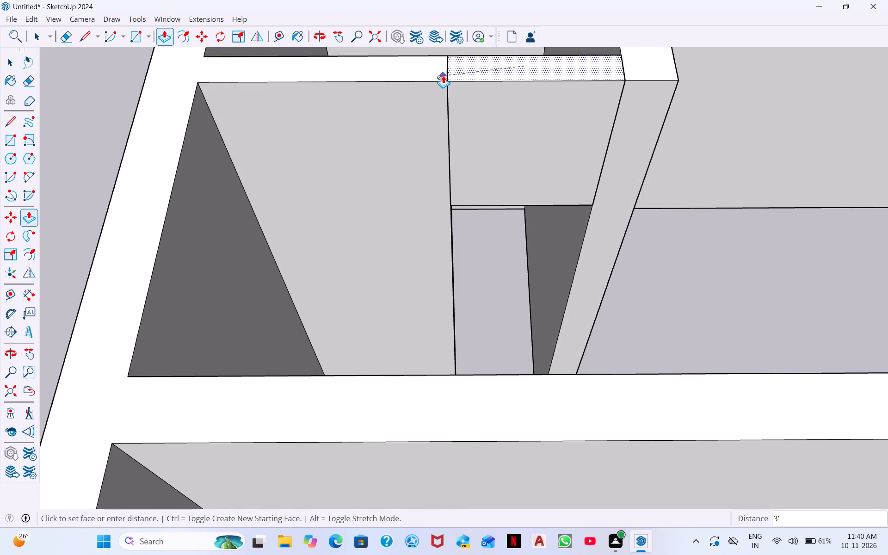
Push/Pull the header strip over the front corner room's opening up 3' to the wall top.
scroll(552, 286, down, 1)
scroll(728, 245, down, 3)
middle_drag(792, 245, 586, 178)
scroll(585, 178, down, 3)
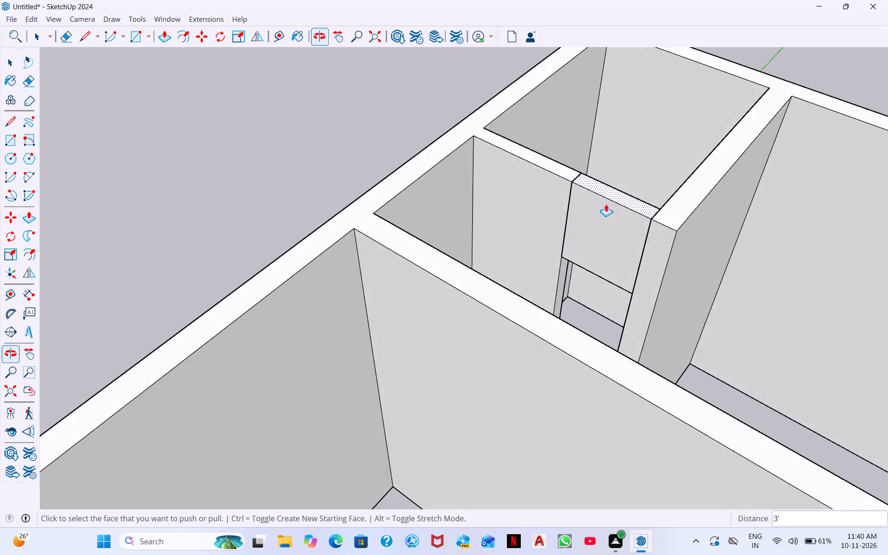
scroll(606, 204, down, 8)
middle_drag(741, 403, 586, 313)
scroll(632, 427, down, 2)
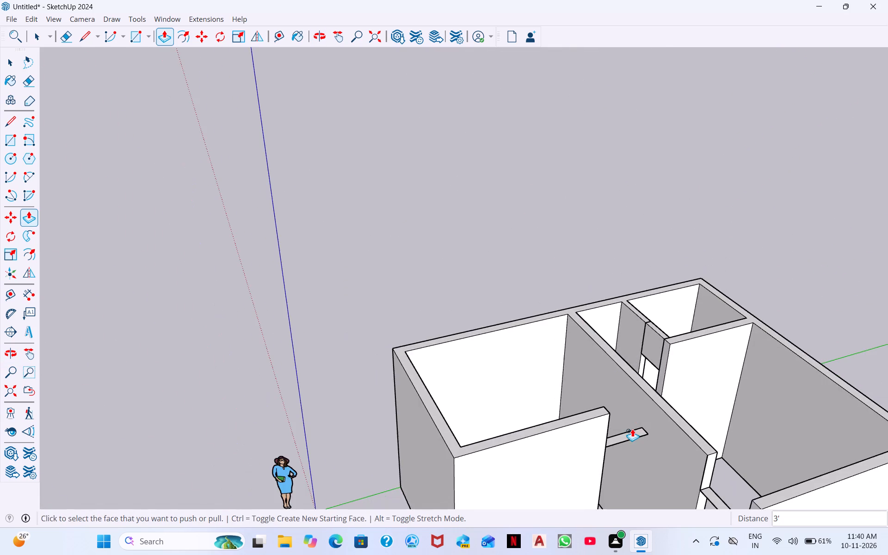
scroll(644, 464, up, 10)
click(605, 400)
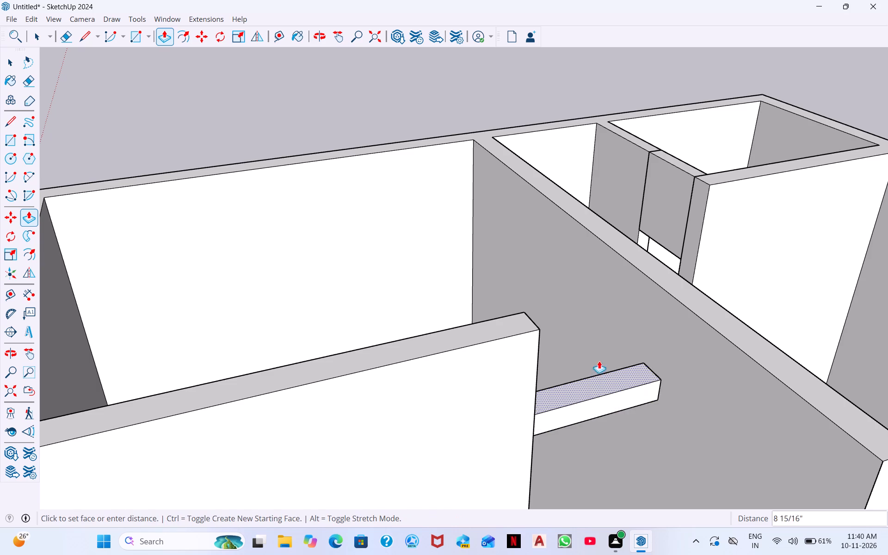
click(532, 320)
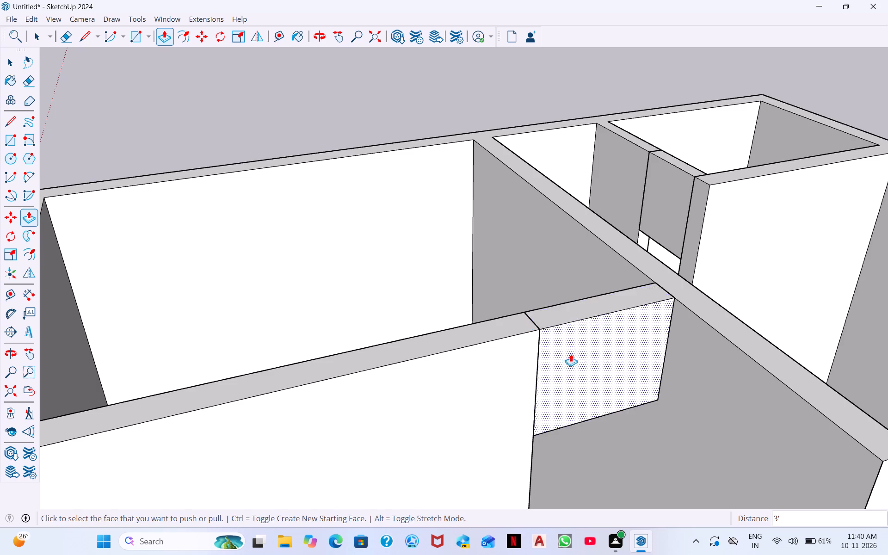
Push/Pull the header strip at the free end of the long partition wall up 3' to the wall top.
scroll(628, 370, down, 6)
scroll(771, 455, down, 1)
middle_drag(774, 460, 887, 411)
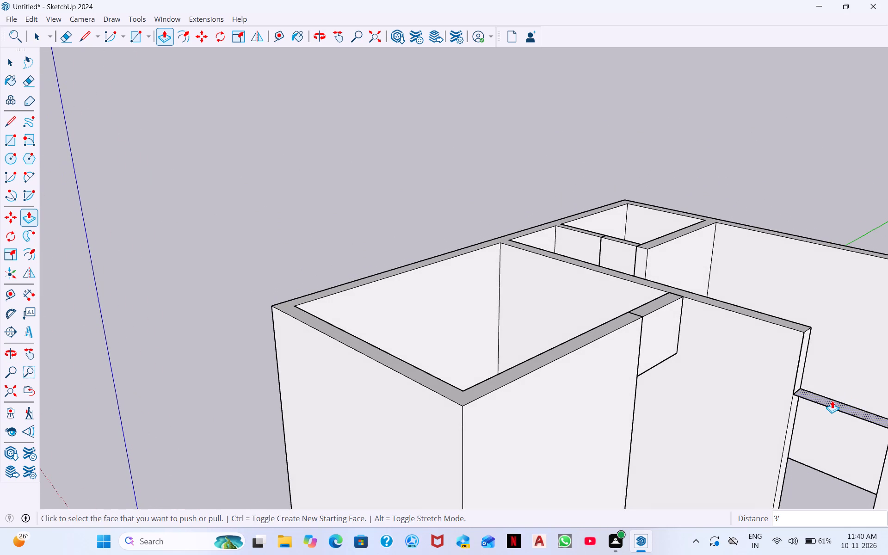
click(842, 402)
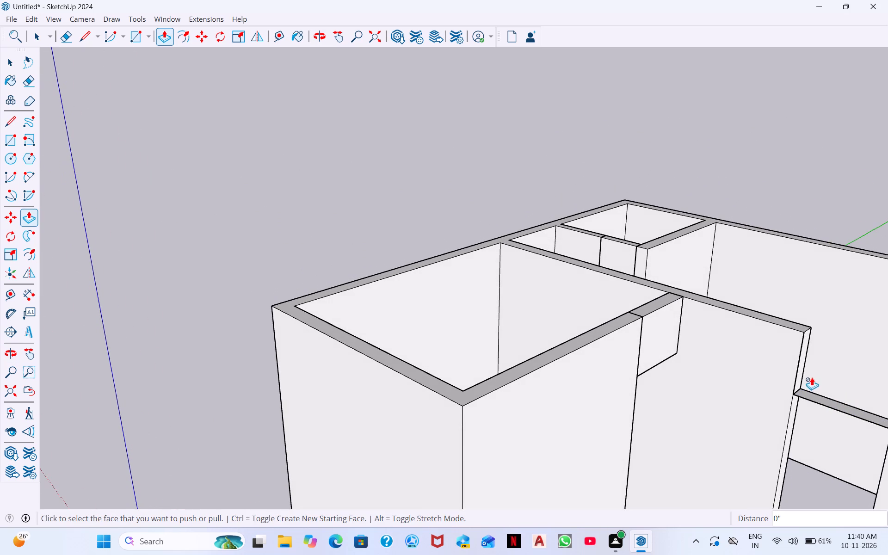
middle_drag(824, 410, 887, 550)
click(813, 385)
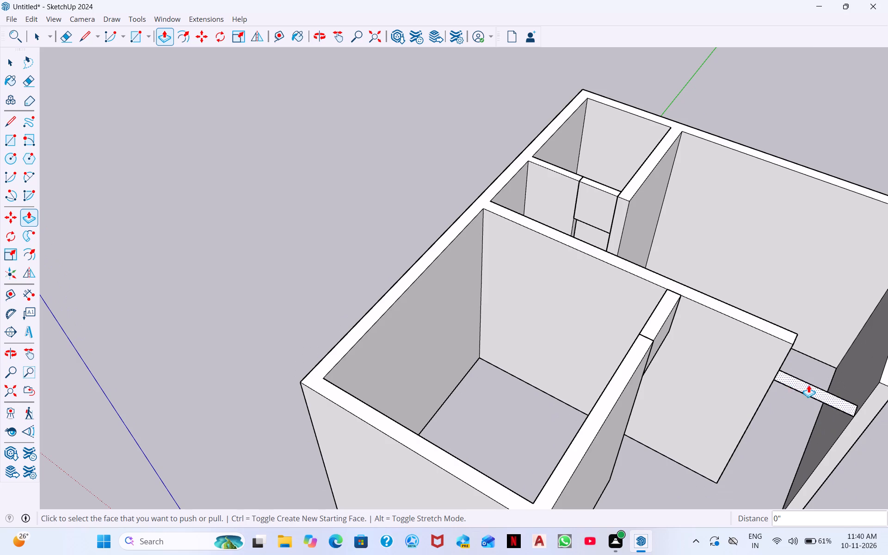
click(796, 380)
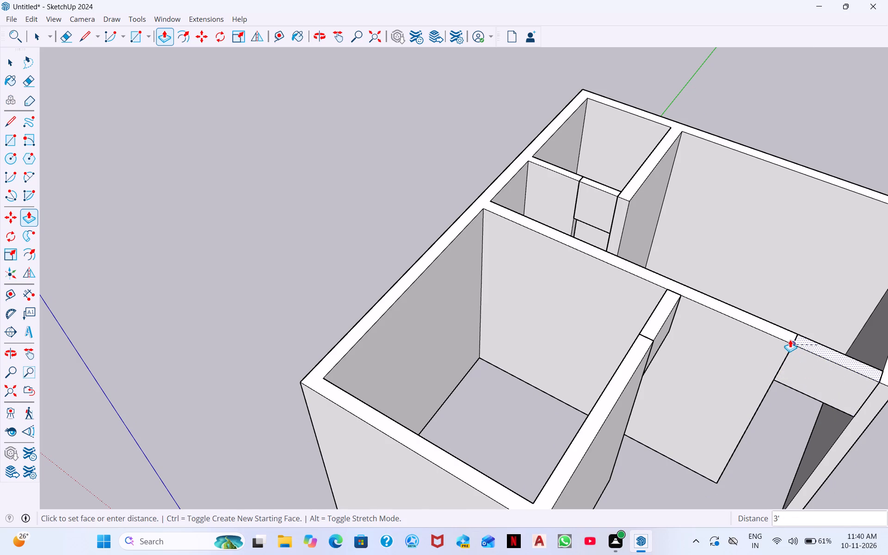
click(789, 339)
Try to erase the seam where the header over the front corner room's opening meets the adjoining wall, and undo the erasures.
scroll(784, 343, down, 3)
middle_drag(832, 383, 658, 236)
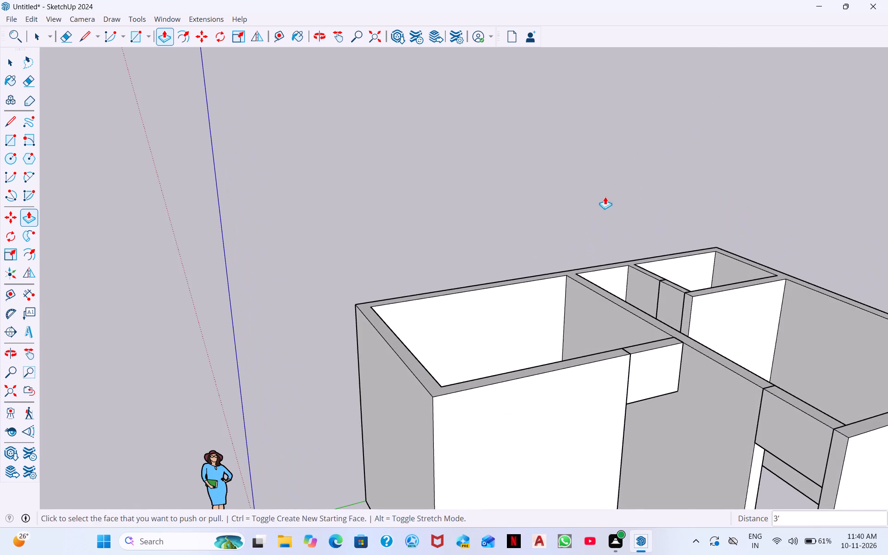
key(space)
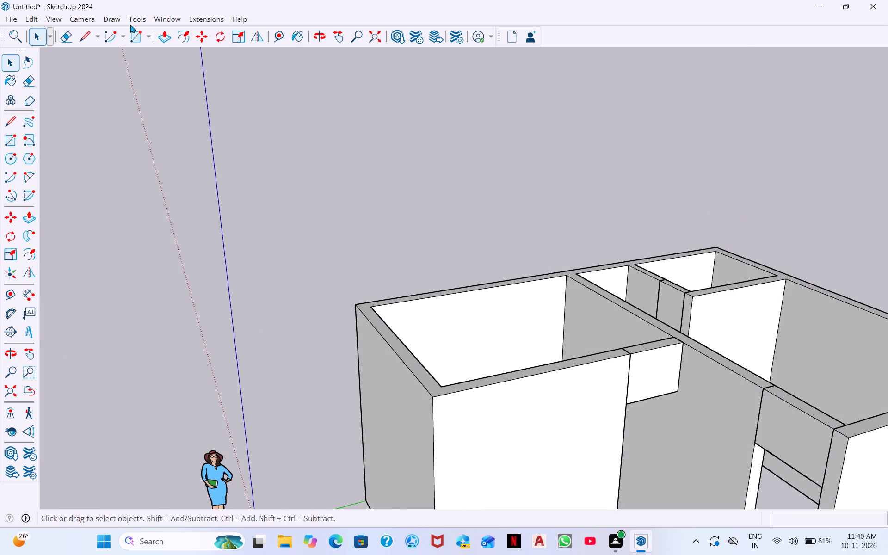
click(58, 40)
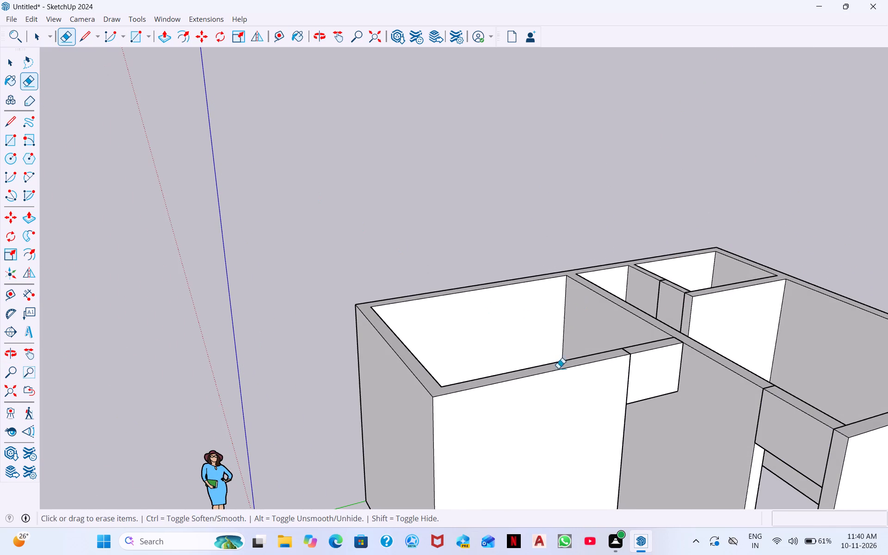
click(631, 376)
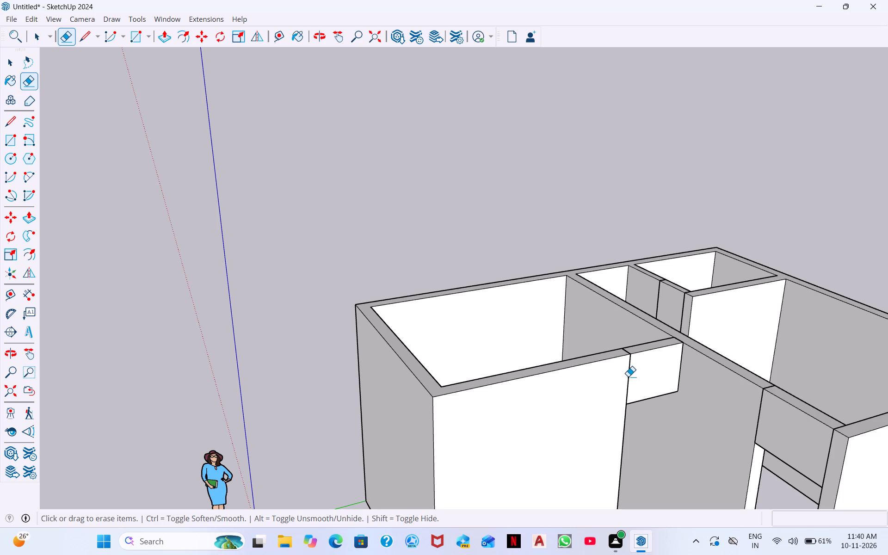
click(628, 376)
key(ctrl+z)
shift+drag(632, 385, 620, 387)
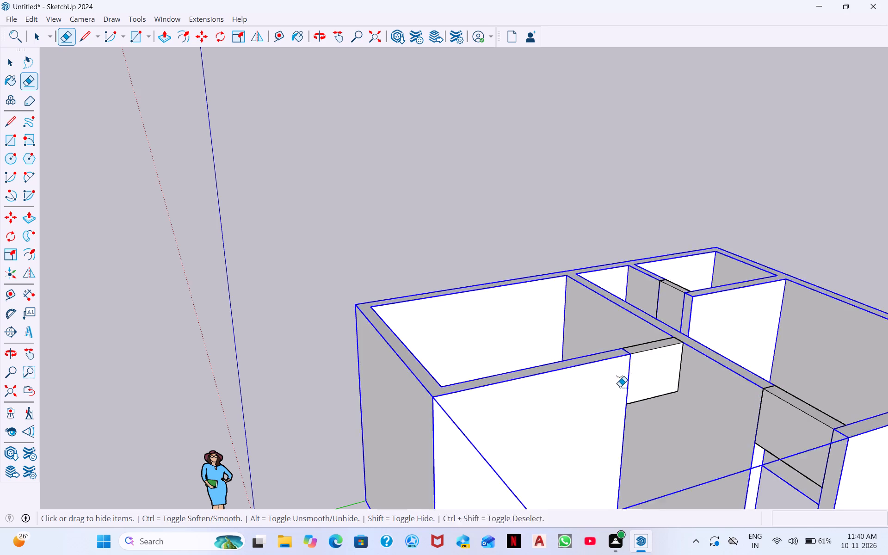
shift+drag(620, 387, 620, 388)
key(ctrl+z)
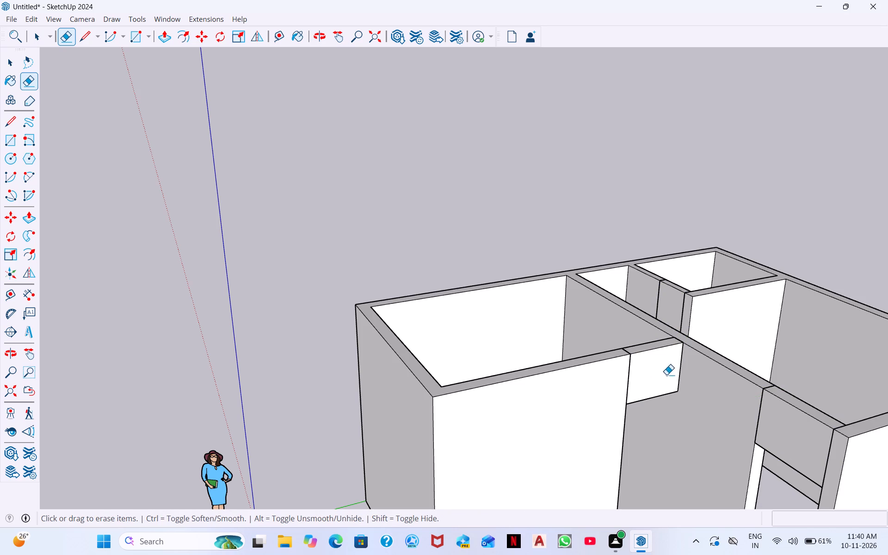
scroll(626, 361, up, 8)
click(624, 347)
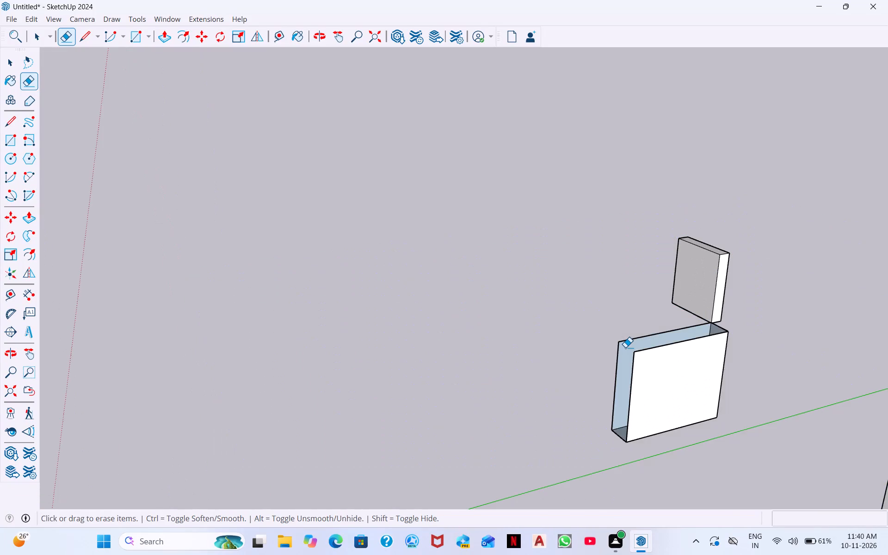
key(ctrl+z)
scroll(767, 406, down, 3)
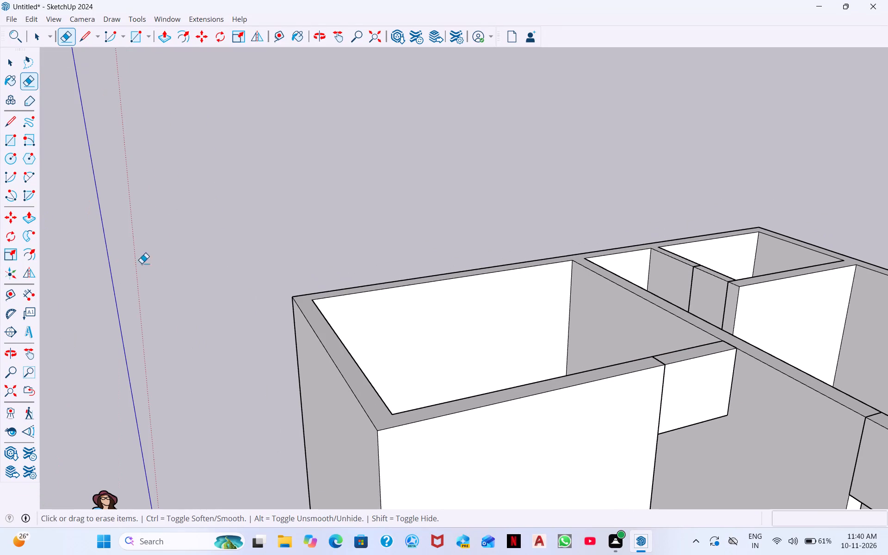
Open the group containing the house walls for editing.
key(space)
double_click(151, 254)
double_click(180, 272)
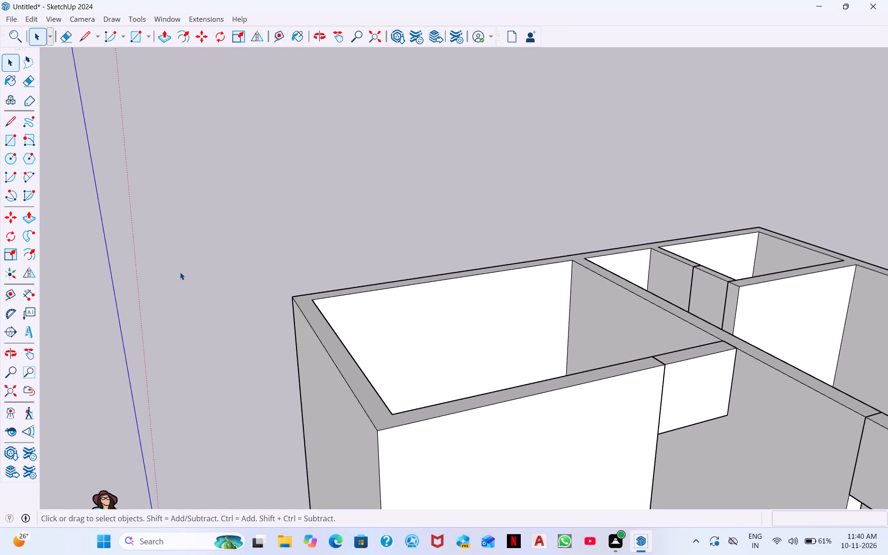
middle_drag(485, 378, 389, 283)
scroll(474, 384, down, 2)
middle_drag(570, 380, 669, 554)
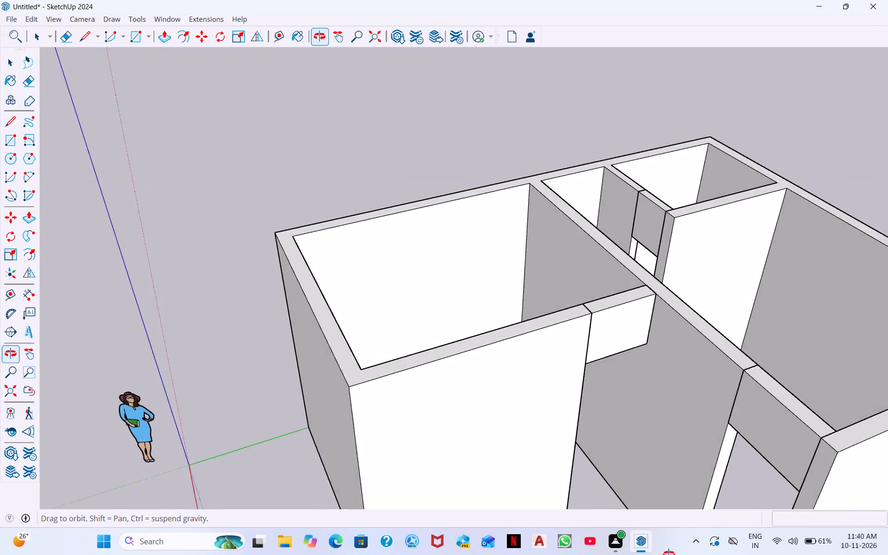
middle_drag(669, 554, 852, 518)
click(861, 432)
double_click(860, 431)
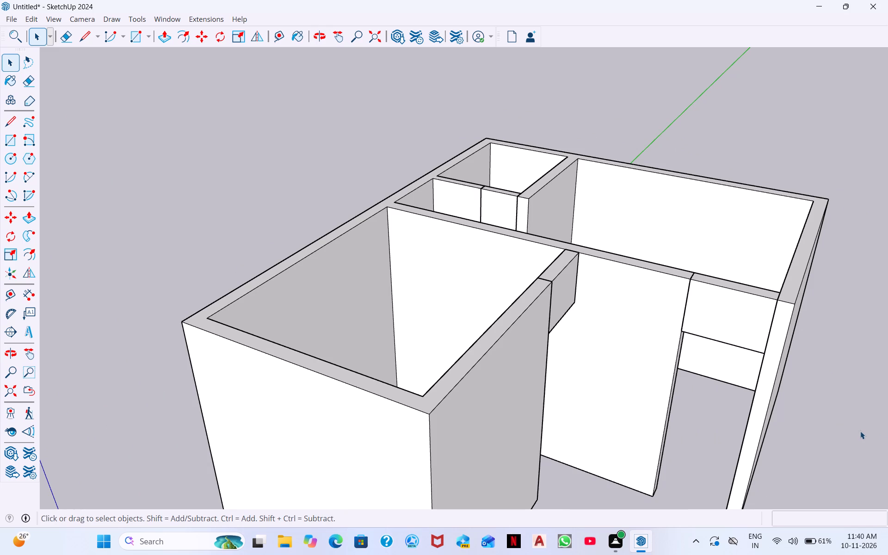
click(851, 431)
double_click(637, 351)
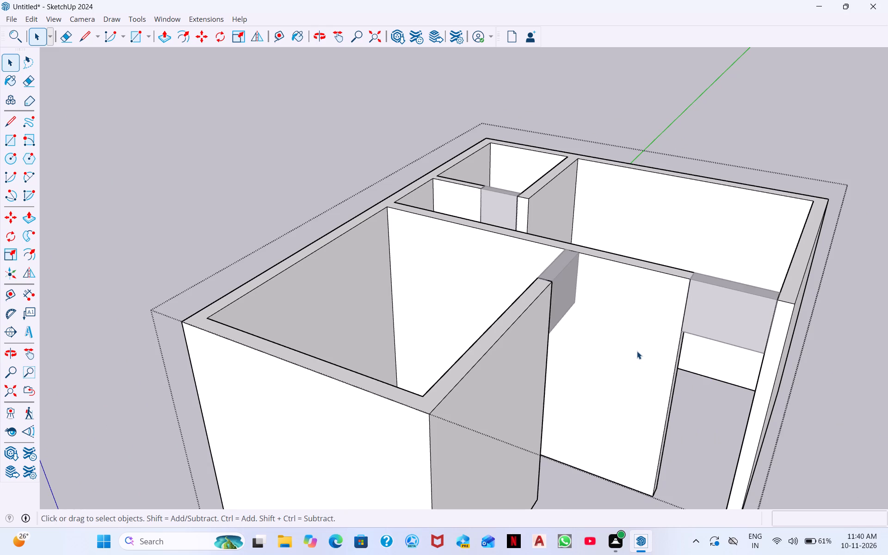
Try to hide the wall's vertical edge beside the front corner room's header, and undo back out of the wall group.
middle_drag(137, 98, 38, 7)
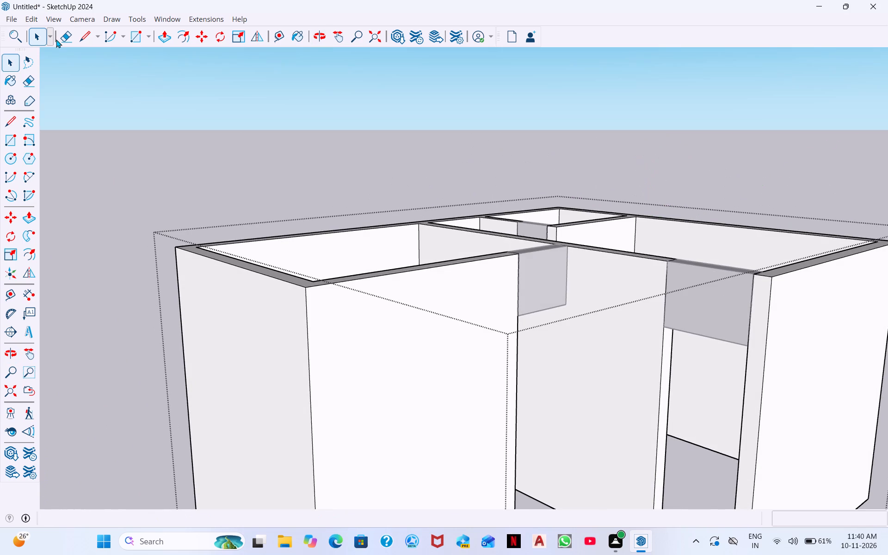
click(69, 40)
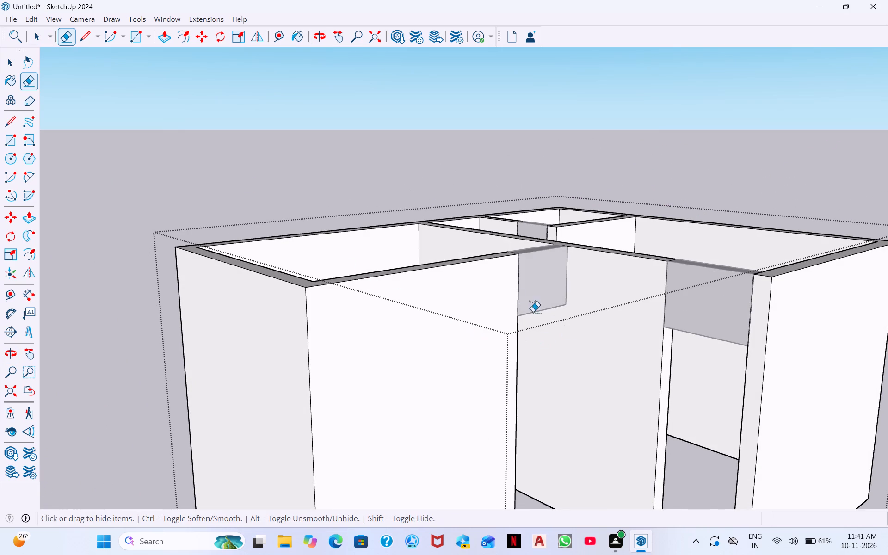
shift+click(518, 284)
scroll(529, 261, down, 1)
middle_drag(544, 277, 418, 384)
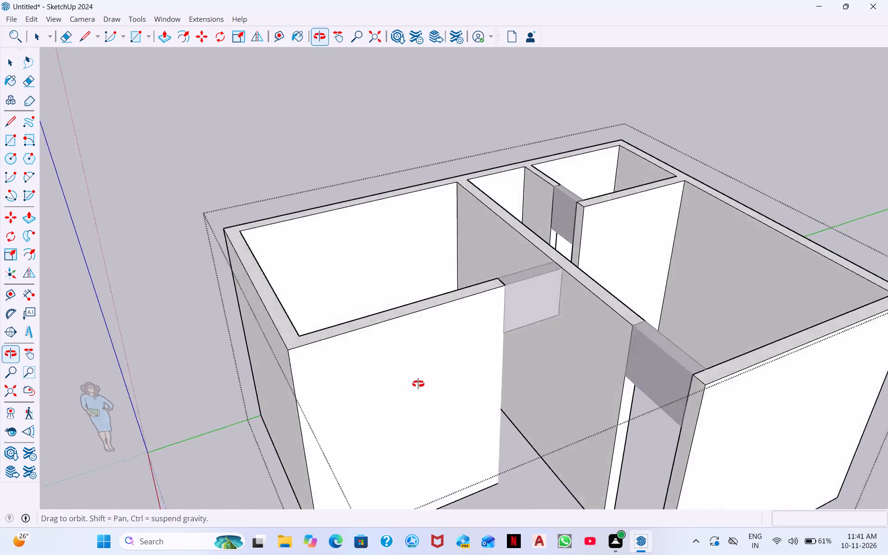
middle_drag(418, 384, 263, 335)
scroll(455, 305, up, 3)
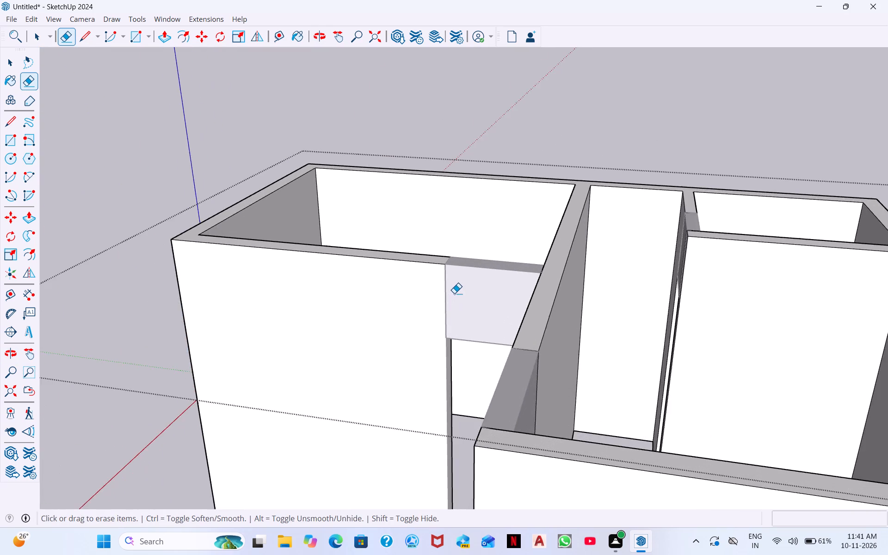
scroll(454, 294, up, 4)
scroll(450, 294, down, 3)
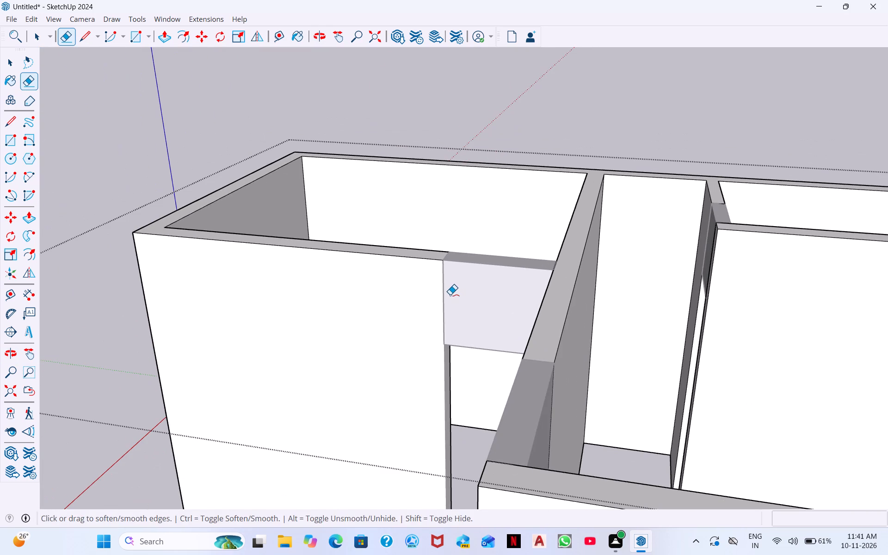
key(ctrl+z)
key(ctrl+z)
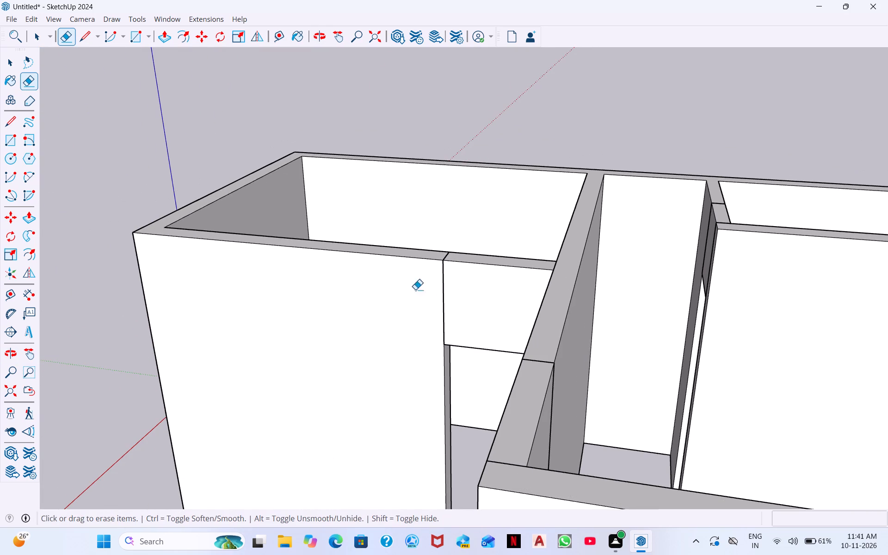
Erase the separate header over the front corner room's opening.
click(479, 319)
drag(491, 256, 488, 344)
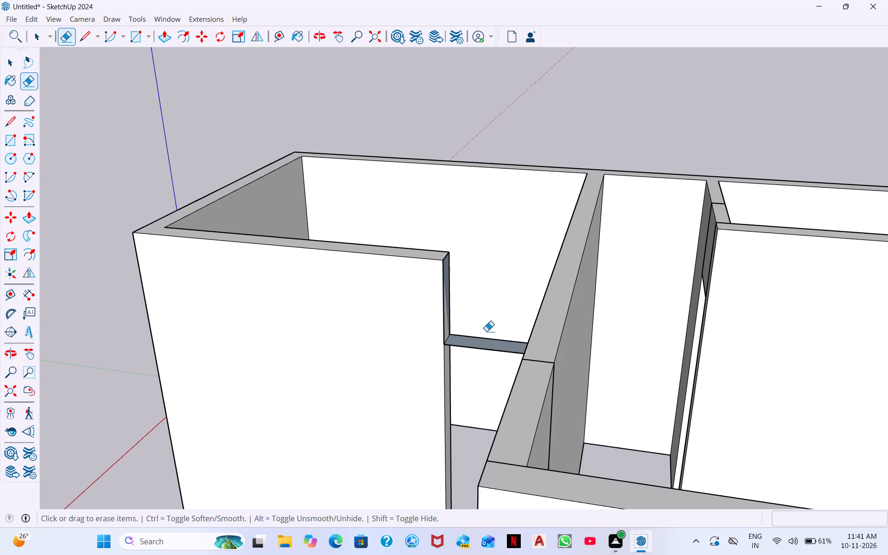
click(480, 342)
drag(480, 345, 484, 339)
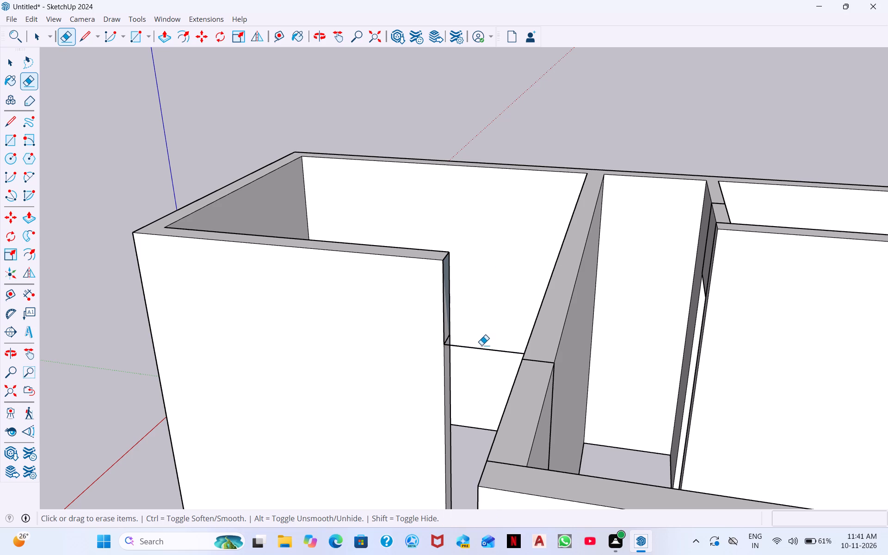
Erase the separate header over the opening in the partition between the two small back rooms.
middle_drag(437, 327, 541, 451)
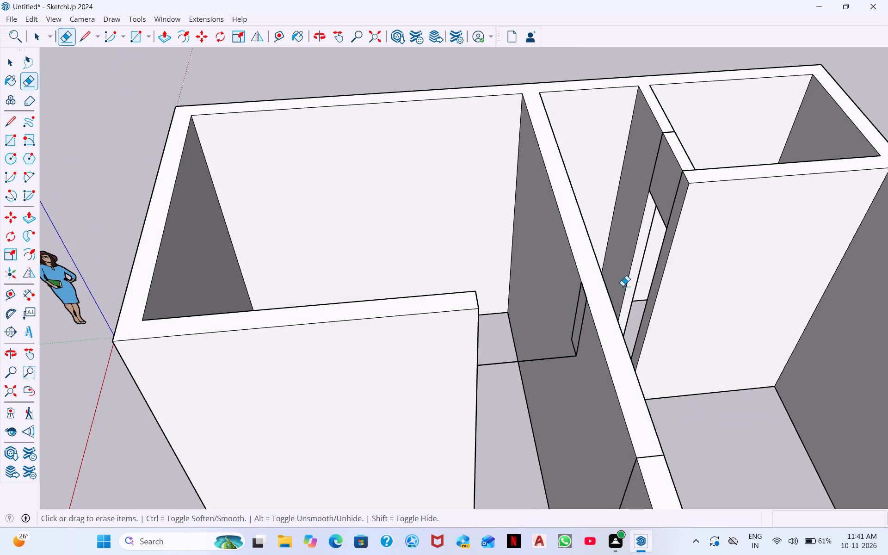
click(671, 173)
click(683, 160)
drag(680, 161, 679, 162)
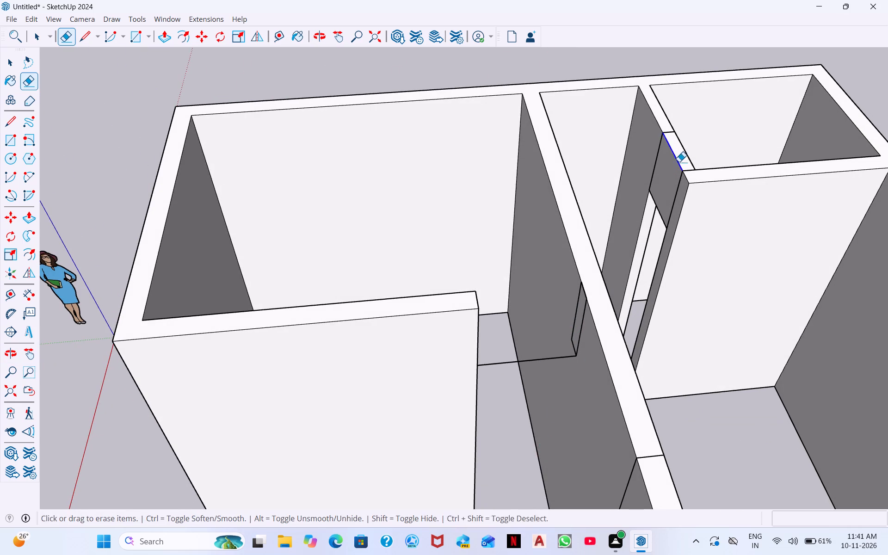
drag(679, 162, 687, 161)
click(686, 159)
click(688, 156)
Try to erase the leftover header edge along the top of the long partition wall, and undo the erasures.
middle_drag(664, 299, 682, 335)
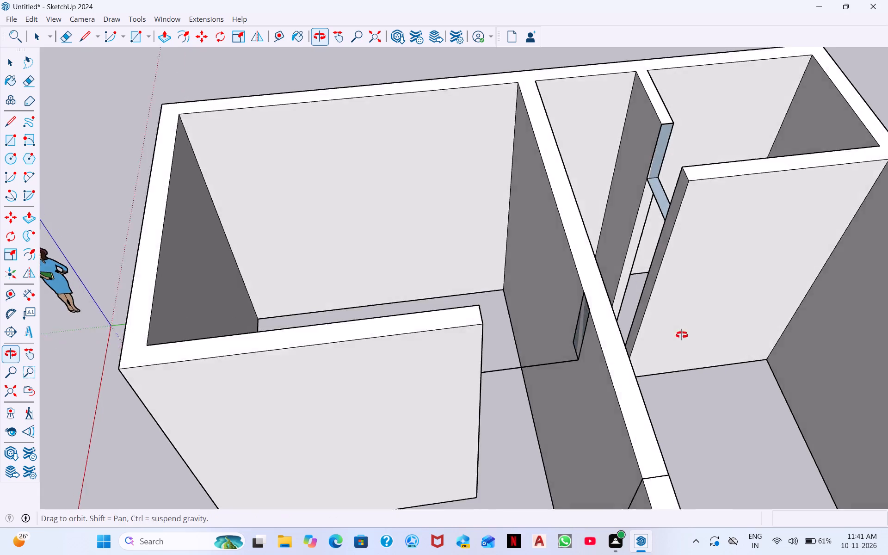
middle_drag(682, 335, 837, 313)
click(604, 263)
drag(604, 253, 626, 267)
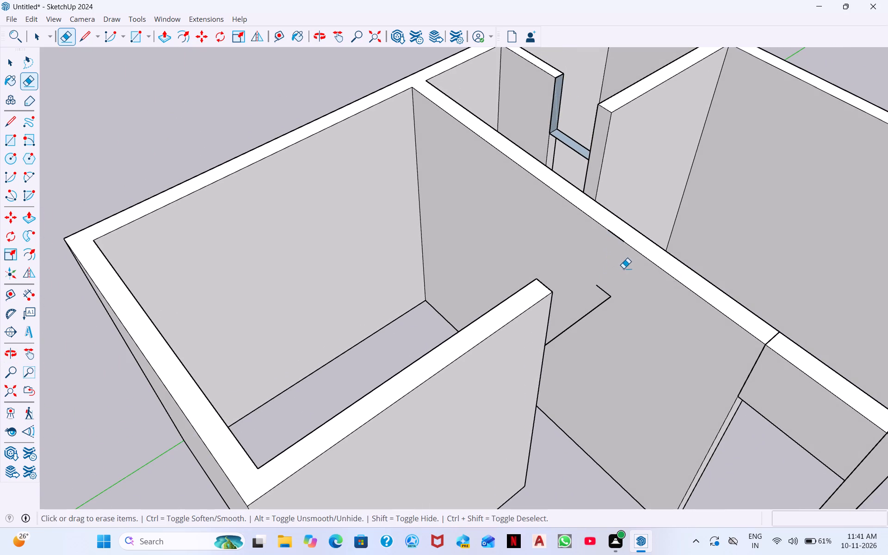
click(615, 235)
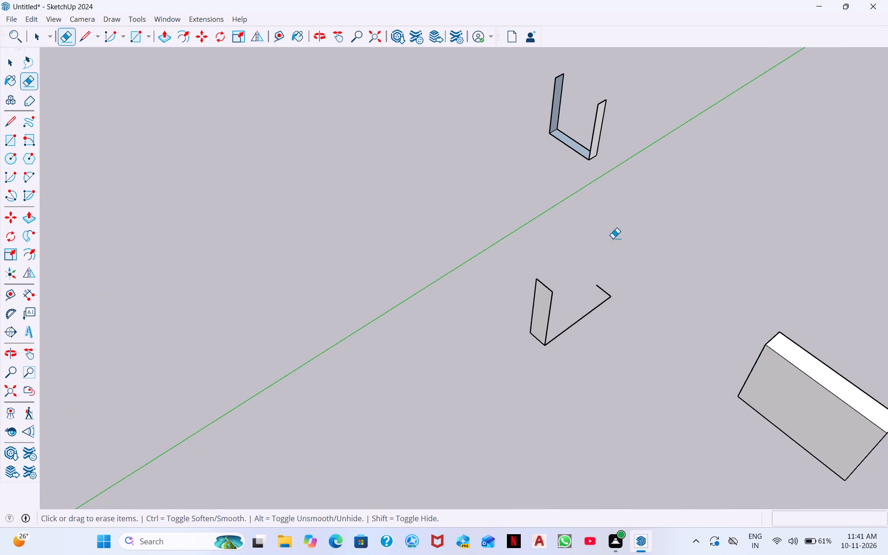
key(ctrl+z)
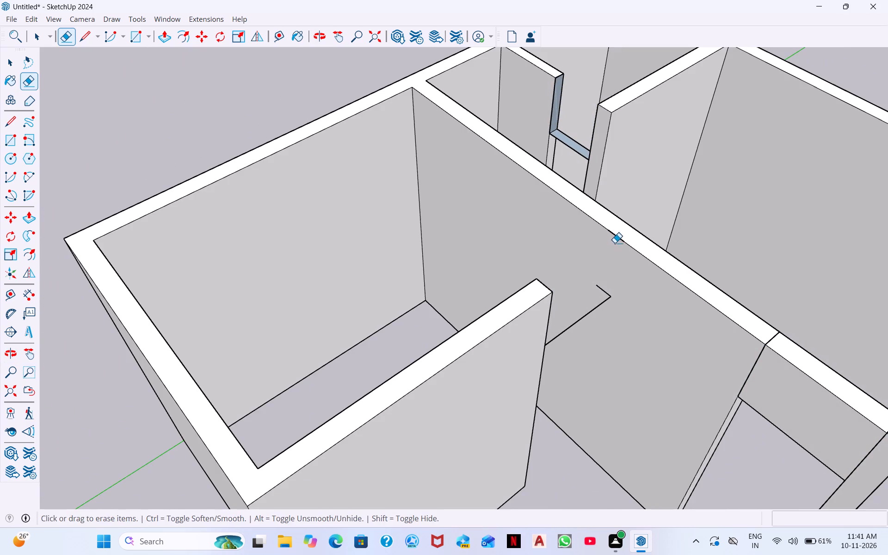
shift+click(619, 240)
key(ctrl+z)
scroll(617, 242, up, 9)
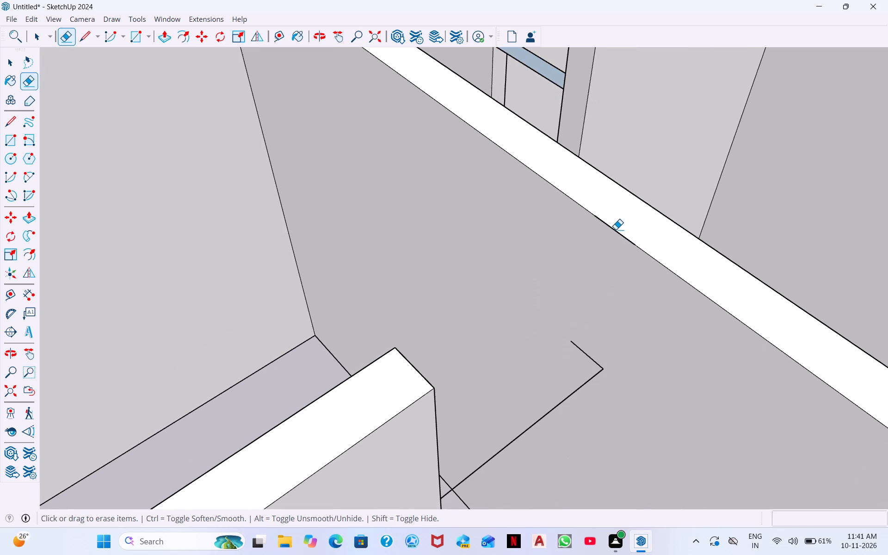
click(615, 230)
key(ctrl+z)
Erase the separate header at the free end of the long partition wall.
middle_drag(608, 404, 589, 428)
scroll(608, 404, down, 3)
scroll(576, 447, down, 3)
middle_drag(552, 450, 497, 290)
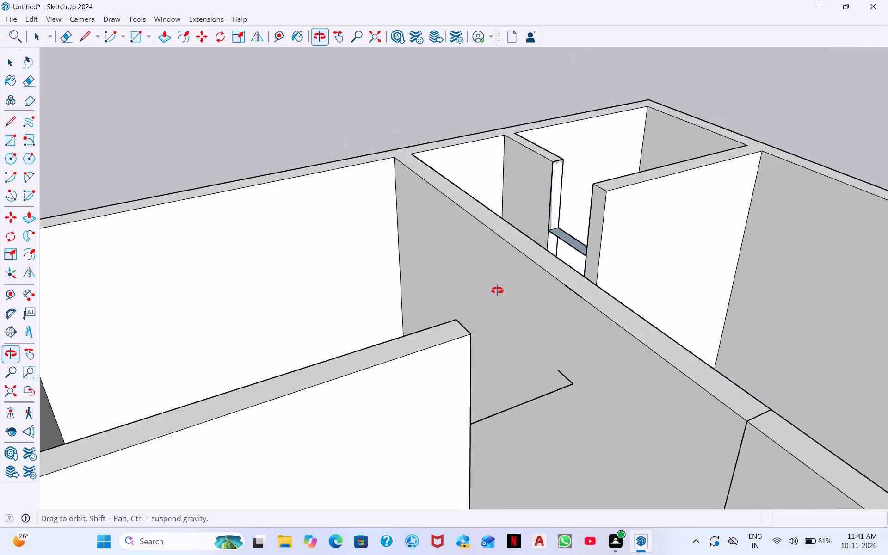
middle_drag(497, 290, 481, 265)
scroll(654, 407, down, 1)
scroll(756, 408, up, 1)
click(748, 432)
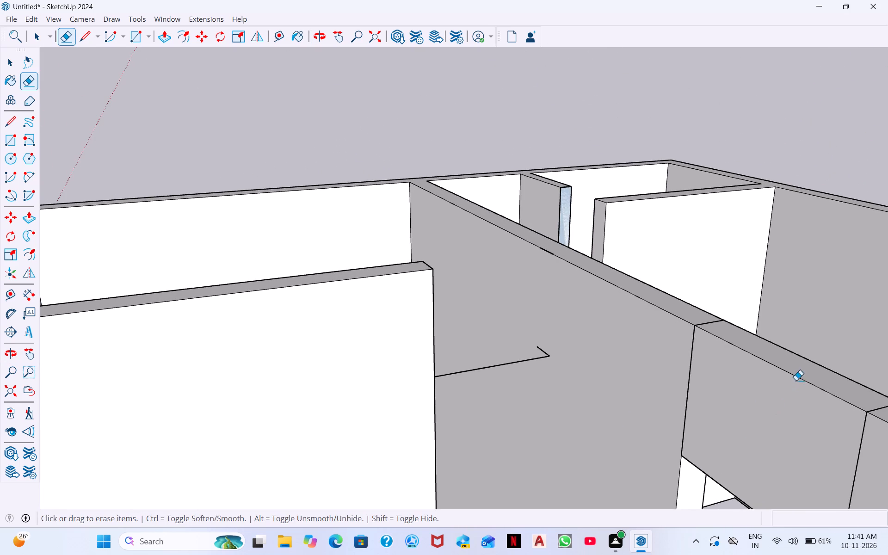
drag(796, 380, 790, 390)
drag(801, 371, 791, 390)
drag(814, 361, 805, 388)
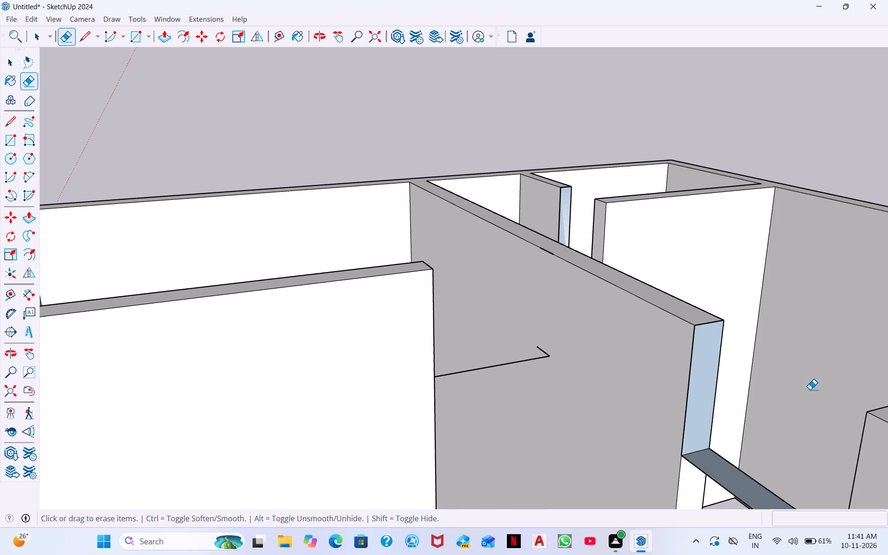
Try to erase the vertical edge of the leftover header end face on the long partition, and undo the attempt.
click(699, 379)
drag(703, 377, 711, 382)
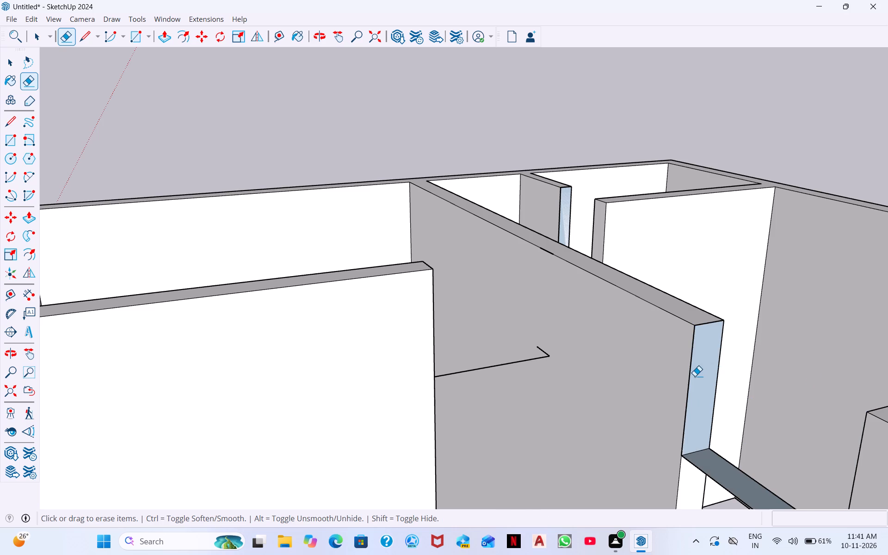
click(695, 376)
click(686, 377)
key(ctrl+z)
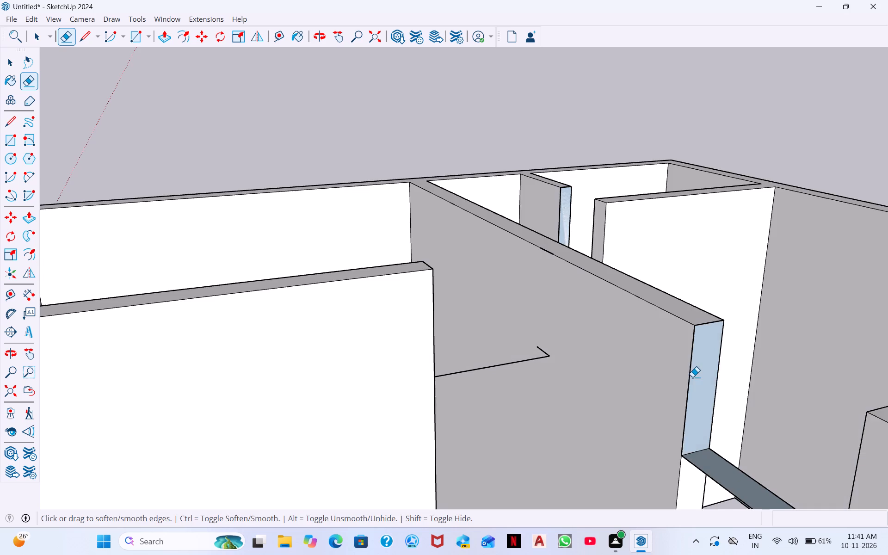
Erase the leftover header underside faces at the long partition's free end and at the small back rooms' opening.
middle_drag(716, 382, 714, 391)
scroll(715, 386, down, 3)
middle_drag(728, 414, 887, 399)
middle_drag(740, 380, 758, 391)
scroll(744, 385, down, 1)
middle_drag(758, 391, 863, 396)
middle_drag(783, 369, 509, 422)
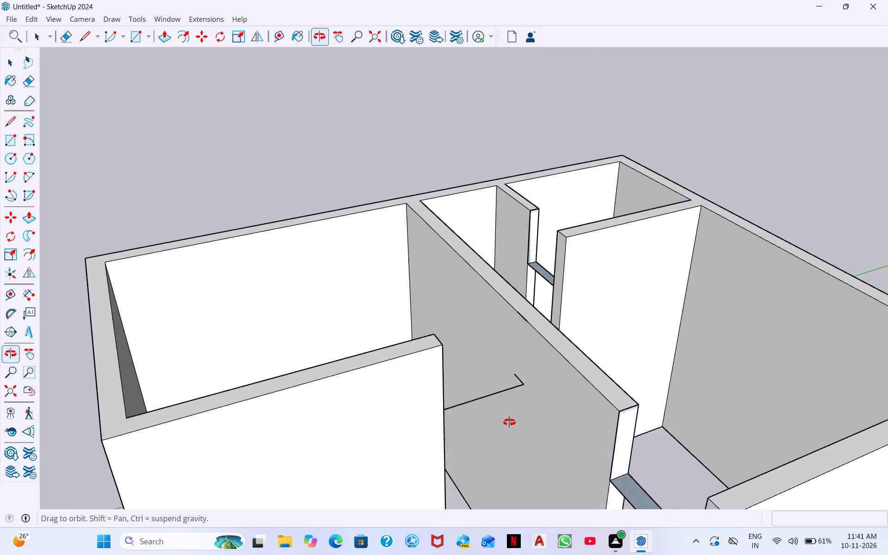
middle_drag(509, 422, 459, 401)
click(571, 494)
click(580, 489)
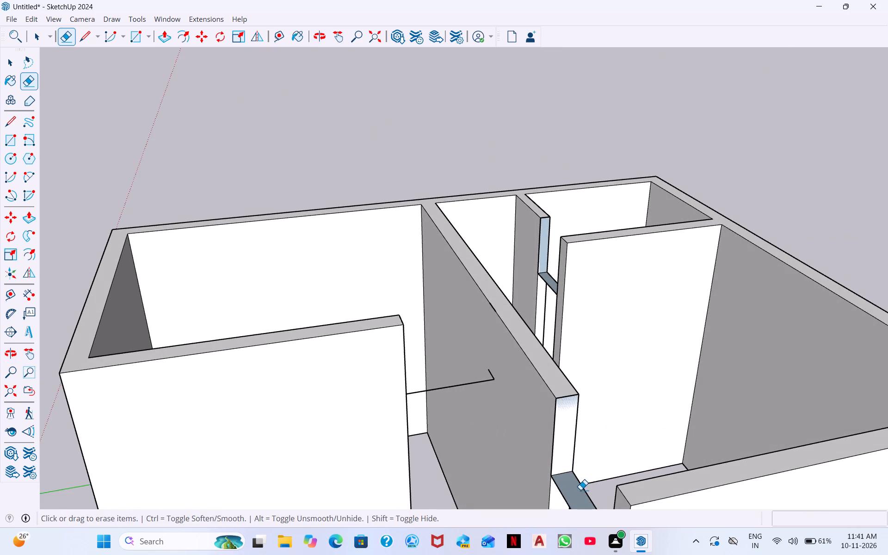
click(584, 489)
middle_drag(573, 481, 797, 395)
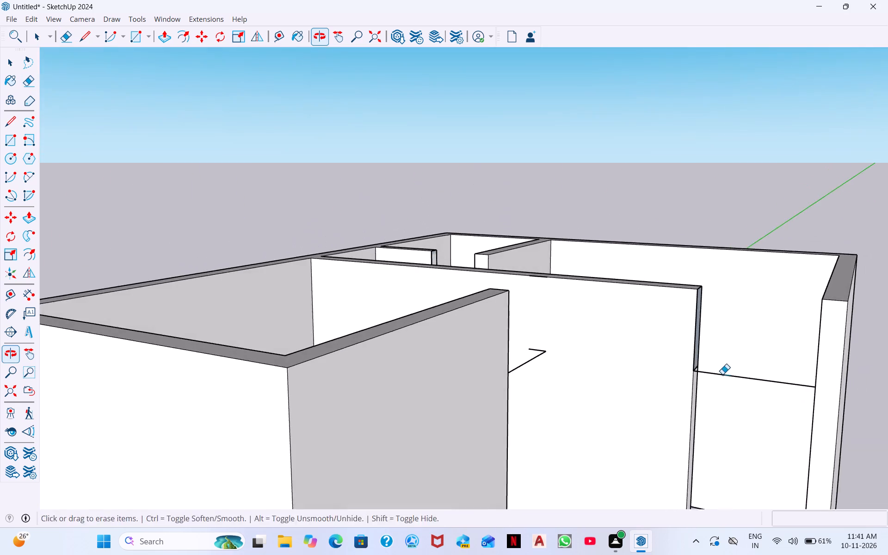
middle_drag(686, 366, 631, 552)
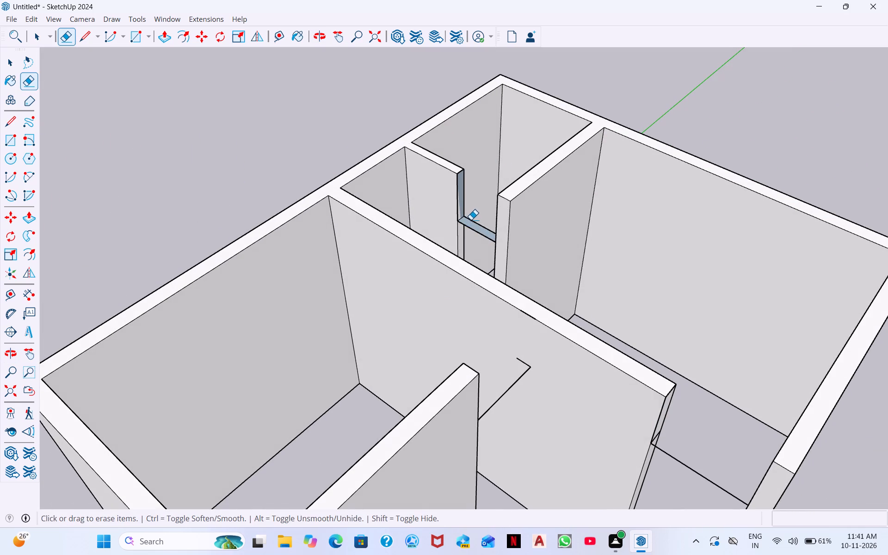
click(472, 221)
scroll(470, 215, down, 3)
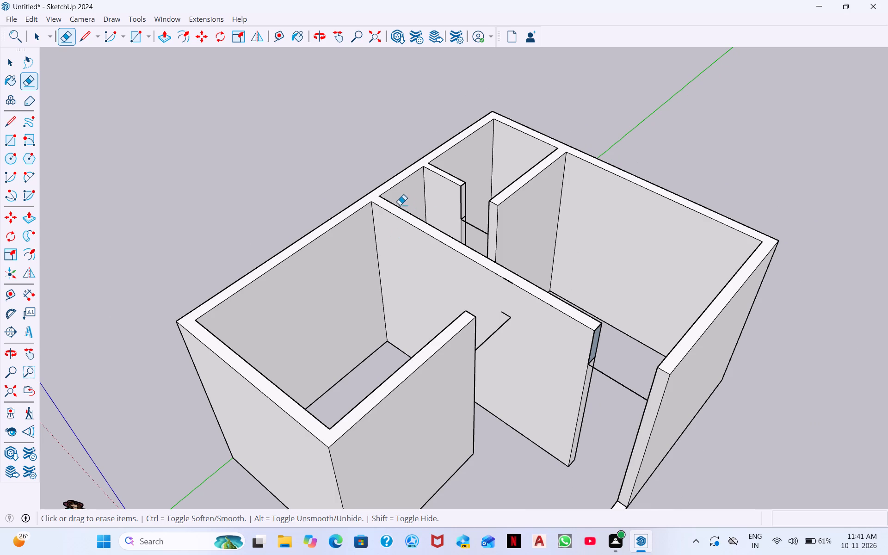
Open the group containing the house walls for editing.
click(77, 33)
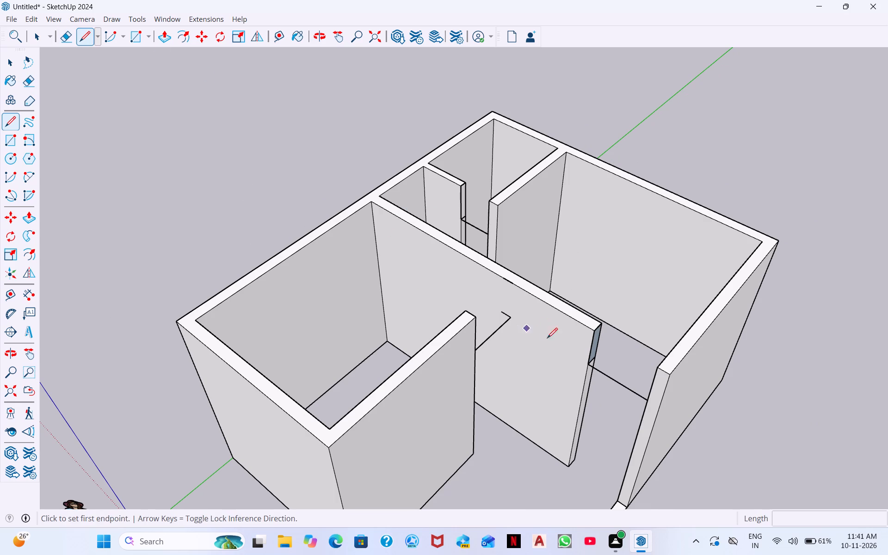
middle_drag(474, 364, 249, 225)
middle_drag(468, 399, 437, 296)
scroll(431, 289, down, 2)
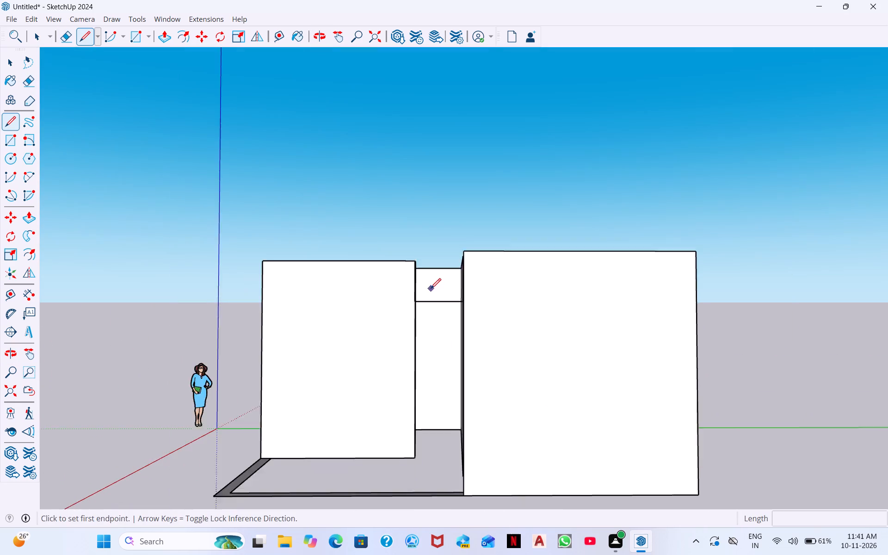
scroll(431, 289, down, 5)
middle_drag(364, 381, 675, 507)
scroll(364, 390, down, 1)
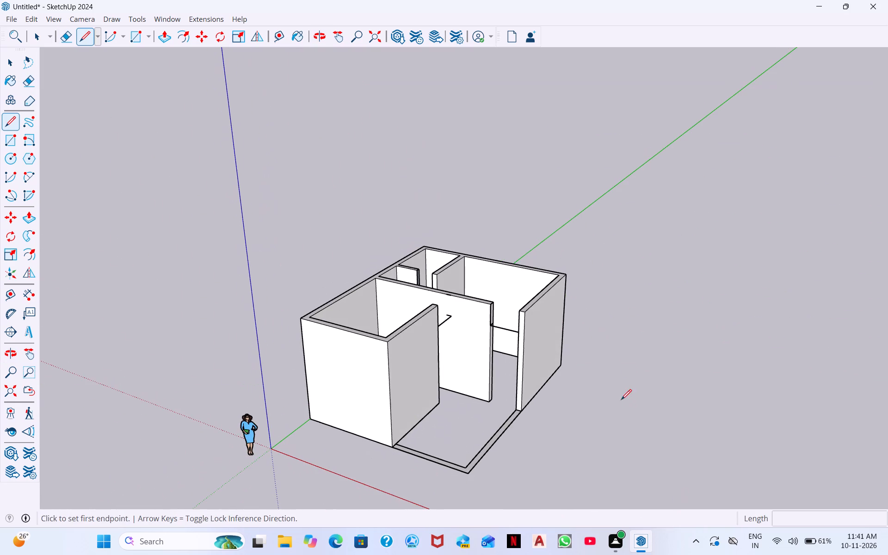
key(space)
double_click(535, 355)
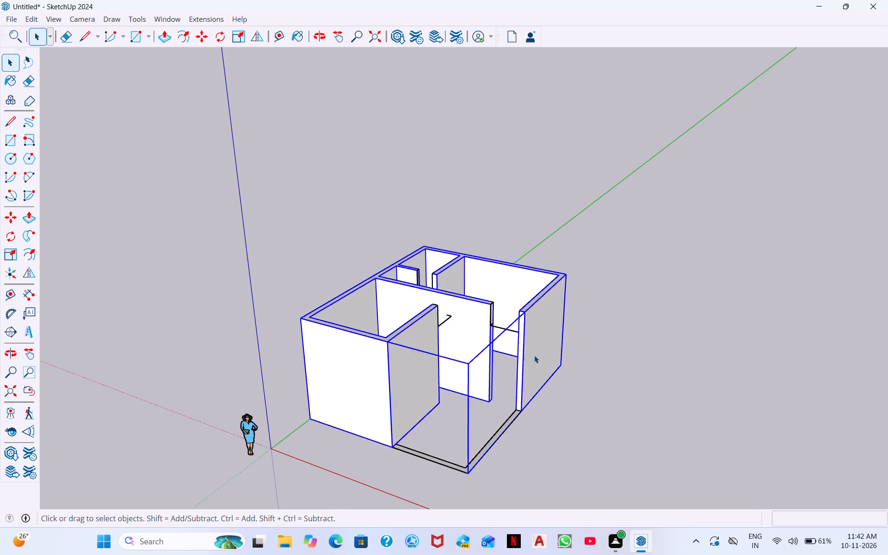
Inside the wall group, draw a closed 3' 6" by 9" rectangle of lines for the header underside across the front corner room's opening.
middle_drag(455, 343, 219, 422)
scroll(401, 221, up, 4)
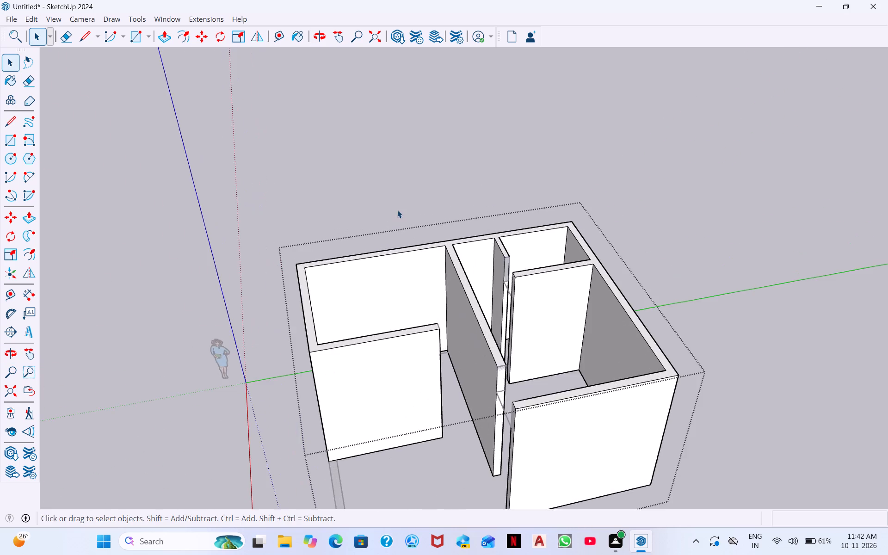
scroll(397, 210, up, 6)
middle_drag(449, 383, 441, 297)
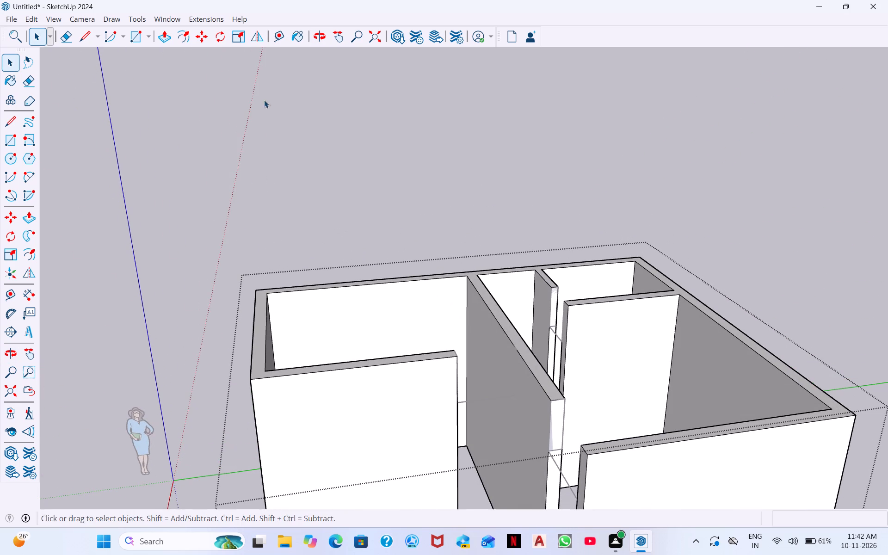
click(82, 32)
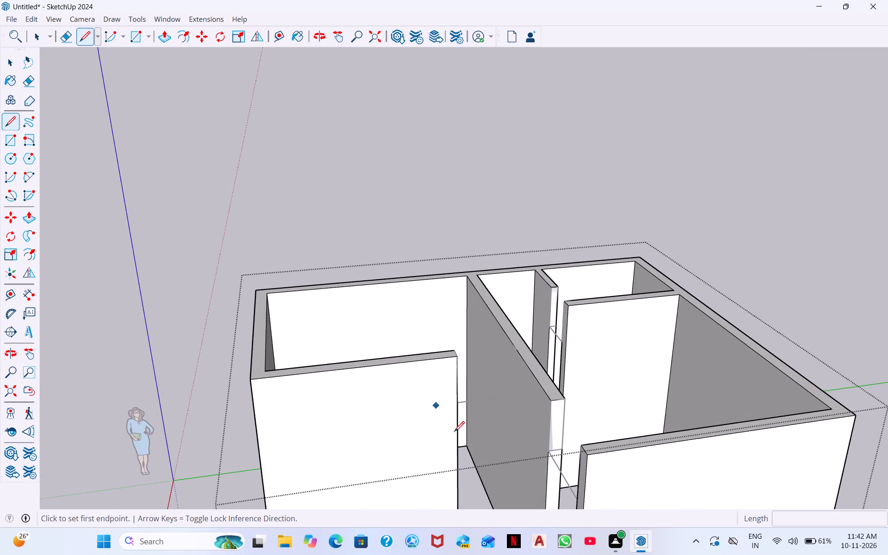
middle_drag(461, 381, 466, 554)
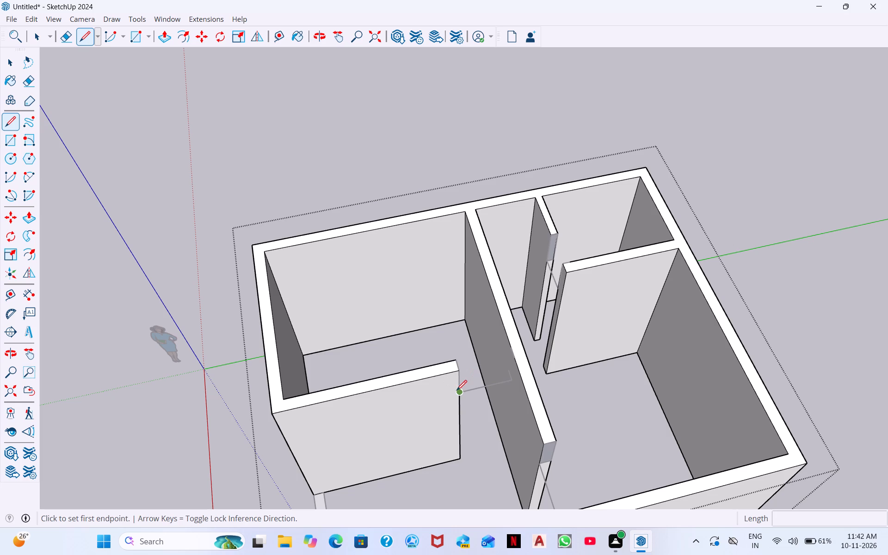
click(458, 391)
click(512, 382)
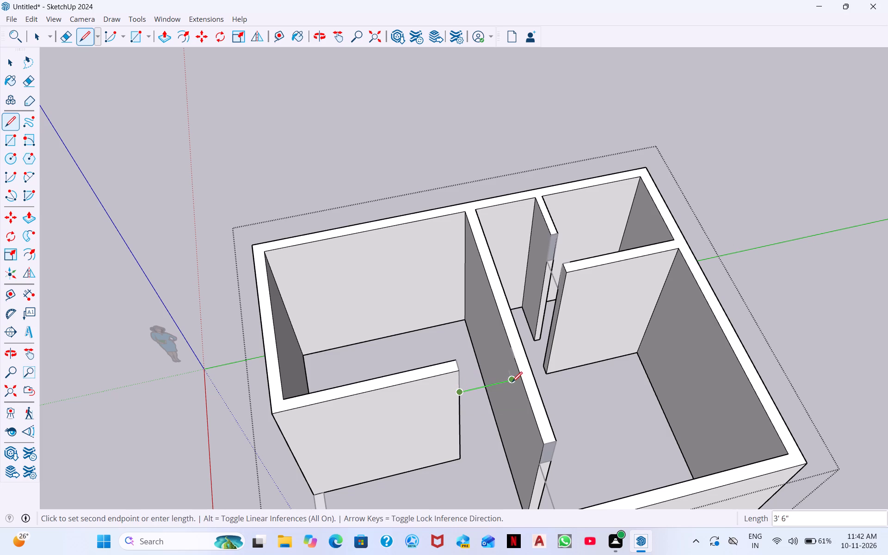
click(509, 371)
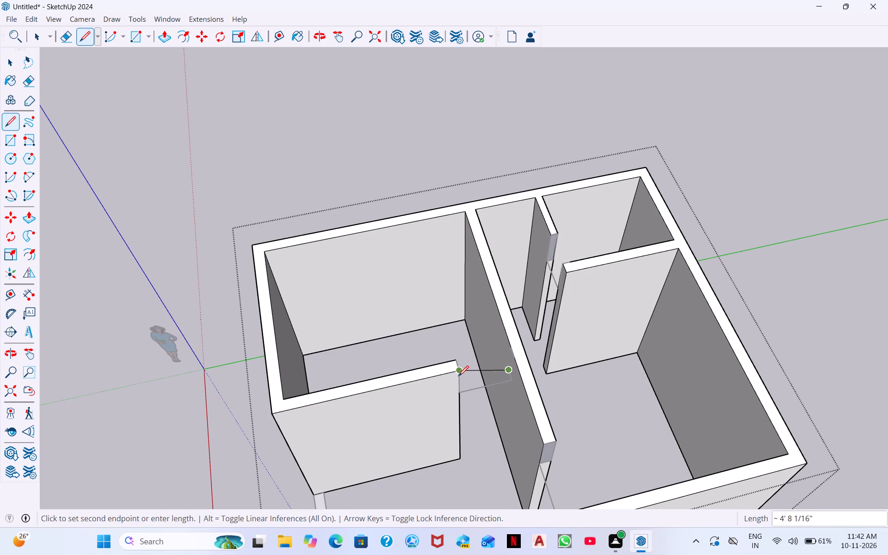
middle_drag(464, 379, 320, 419)
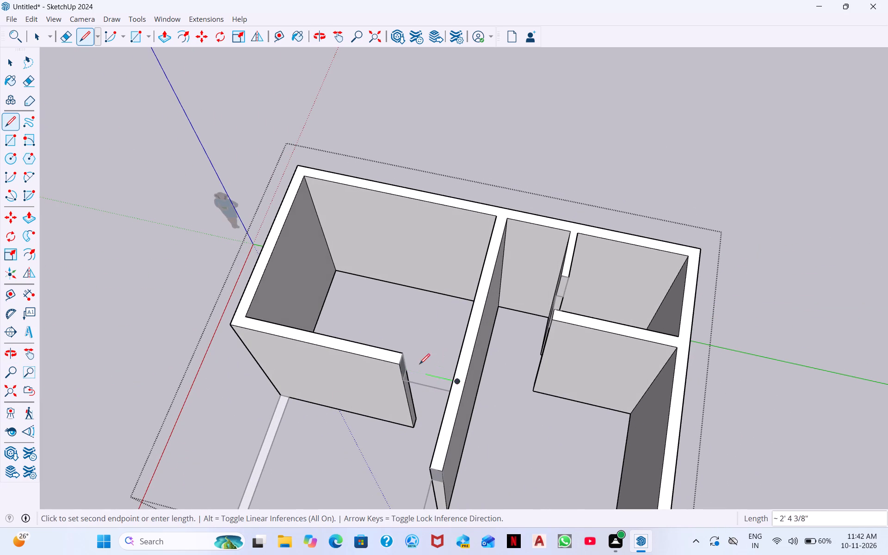
scroll(408, 370, up, 5)
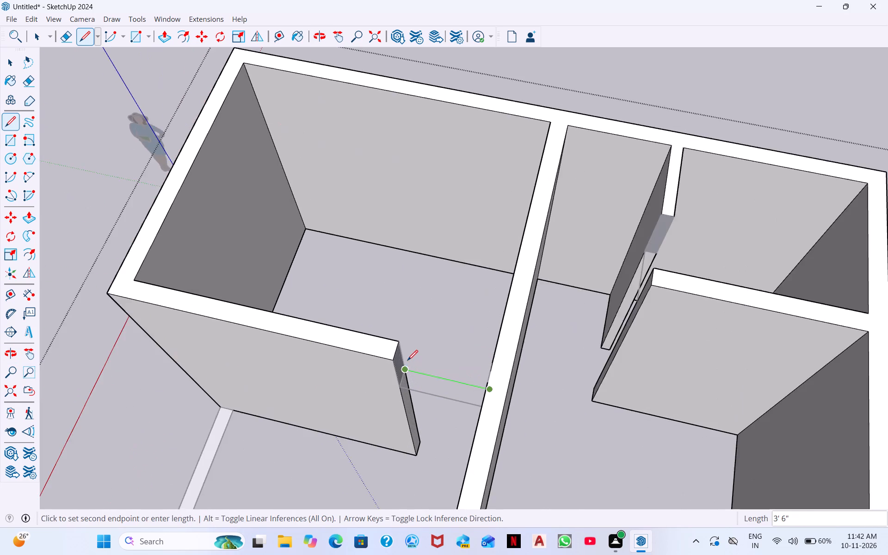
scroll(407, 360, up, 5)
click(405, 375)
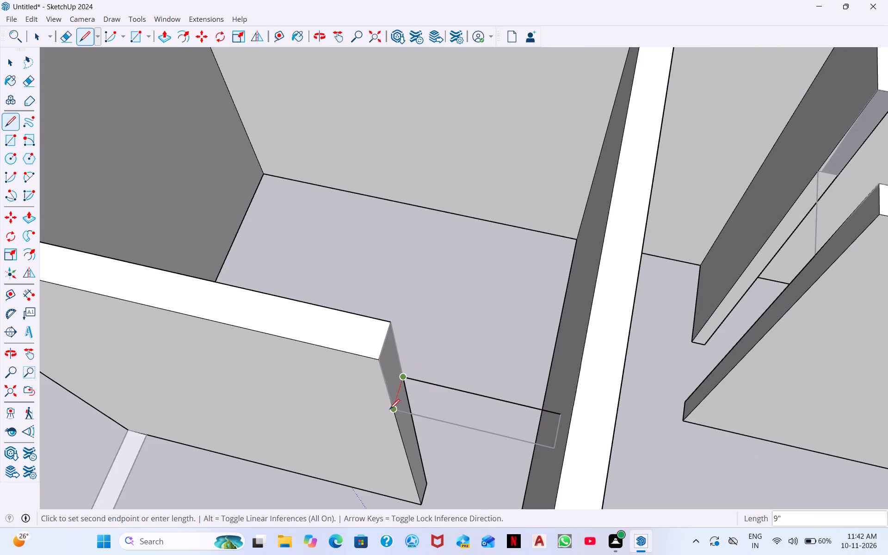
click(393, 410)
scroll(404, 398, down, 6)
middle_drag(667, 341, 755, 402)
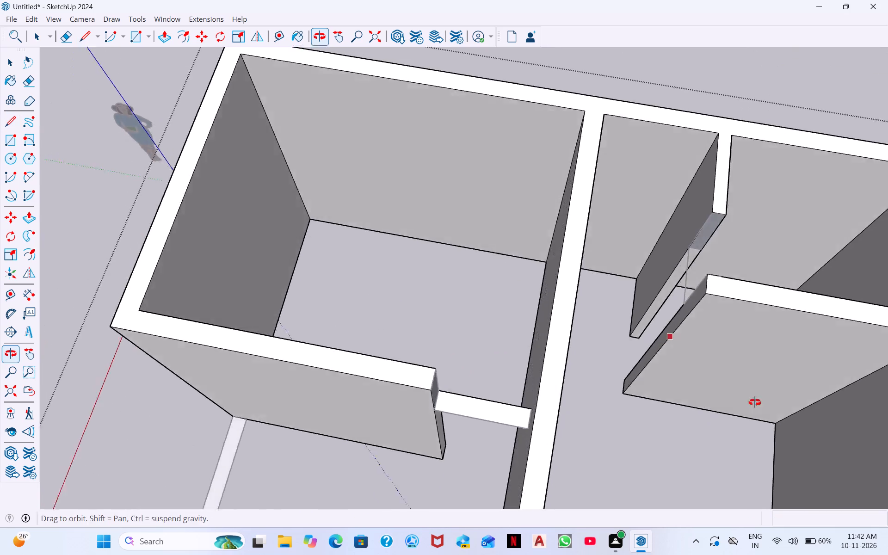
Draw a closed 2' 6" by 6" rectangle of lines for the header underside across the small back rooms' opening.
middle_drag(755, 402, 887, 388)
scroll(617, 173, up, 7)
middle_drag(609, 105, 669, 137)
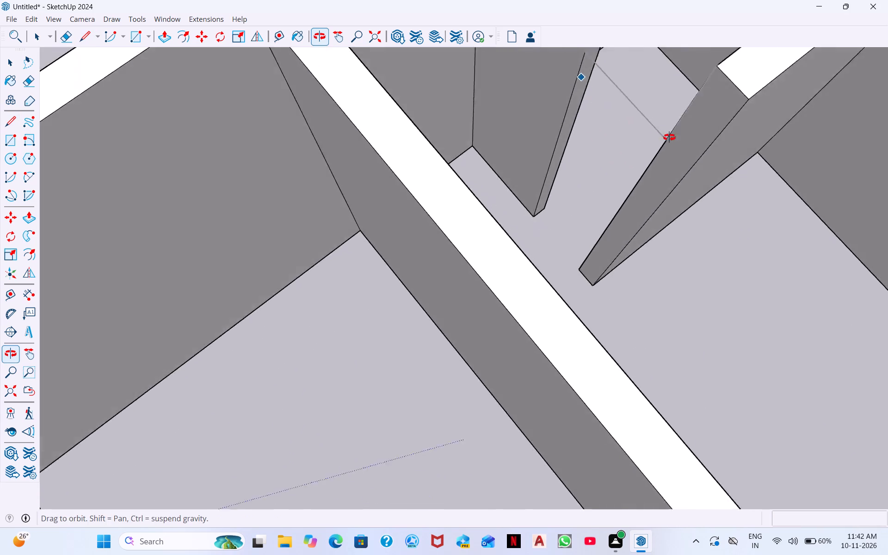
middle_drag(669, 137, 759, 99)
scroll(701, 106, down, 1)
middle_drag(573, 183, 618, 143)
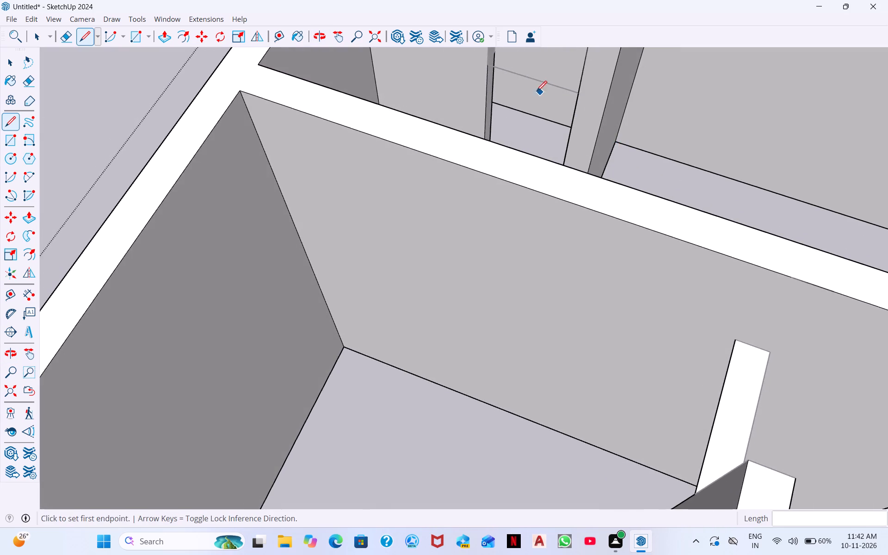
scroll(536, 91, up, 5)
middle_drag(482, 68, 455, 185)
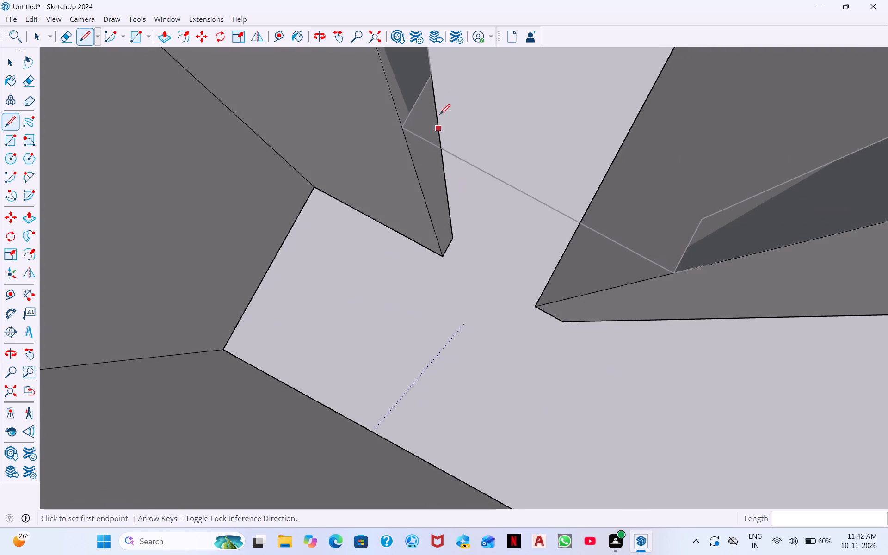
click(433, 73)
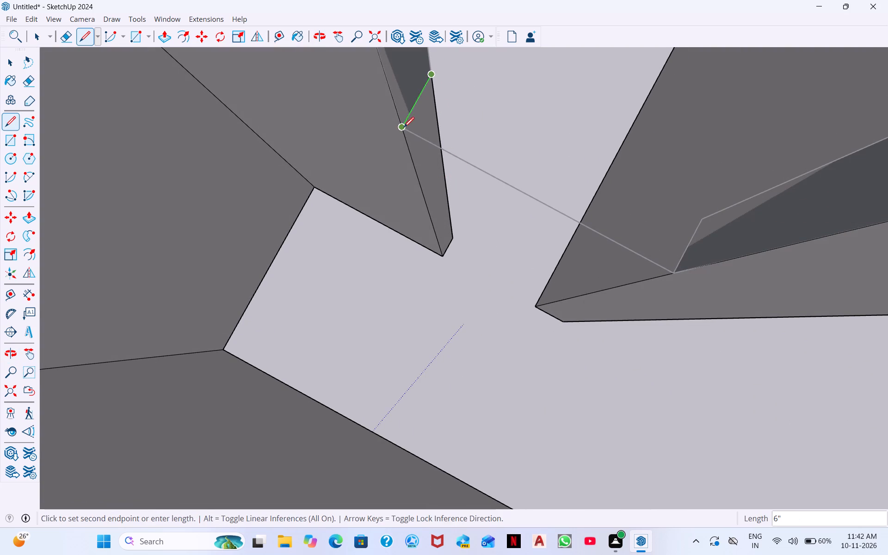
click(403, 127)
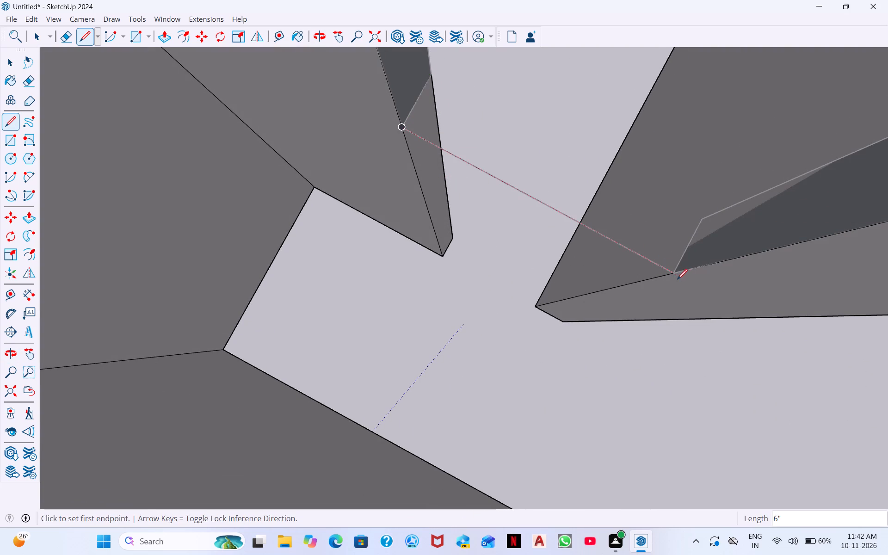
click(673, 275)
click(702, 220)
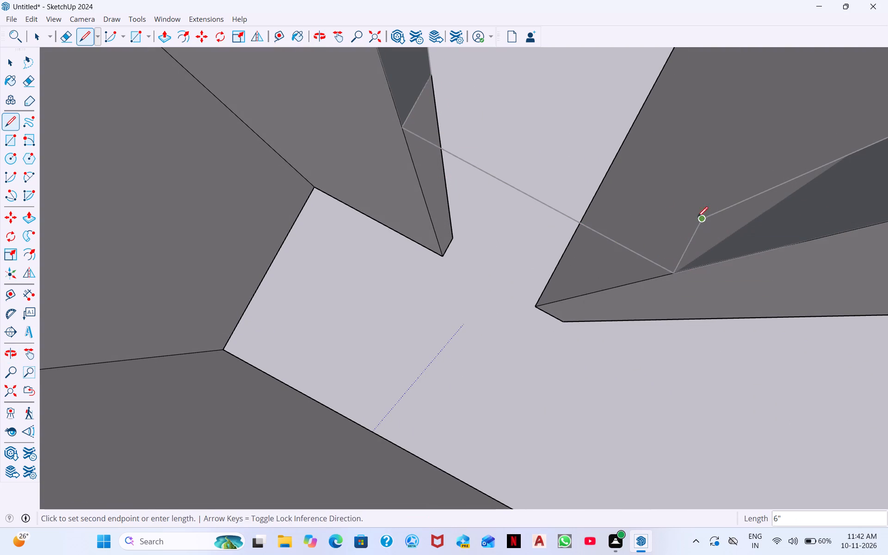
click(432, 73)
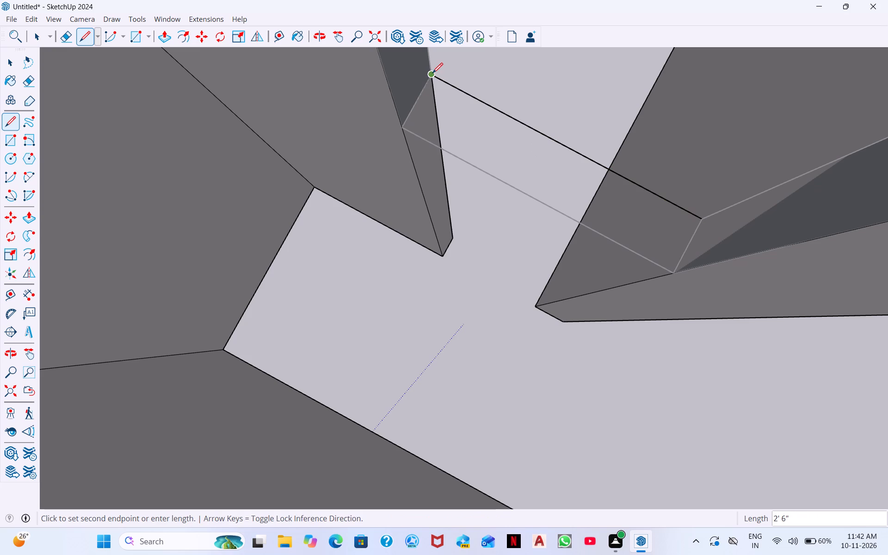
click(404, 124)
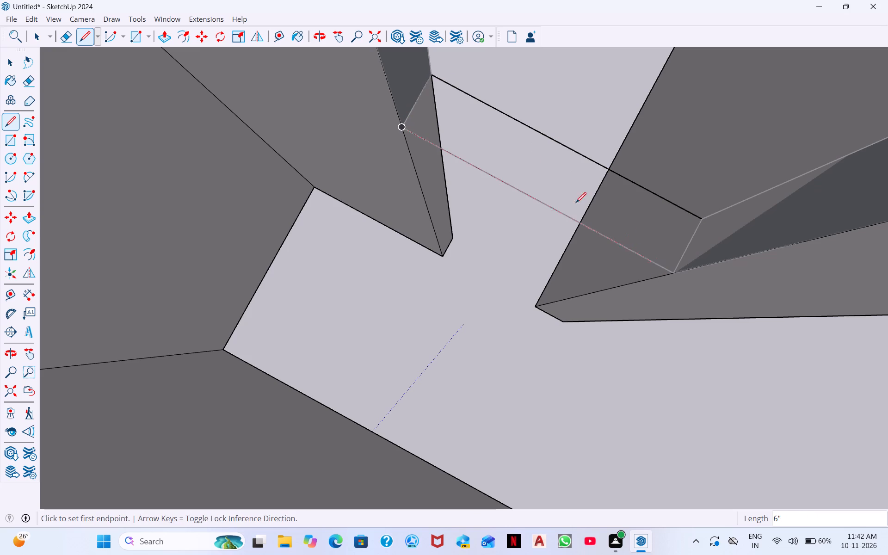
click(434, 76)
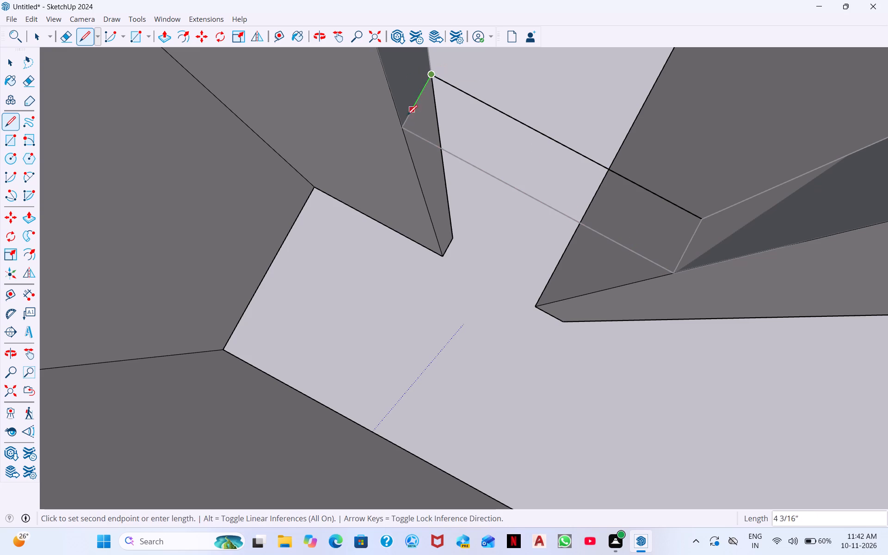
click(402, 127)
click(401, 127)
click(673, 272)
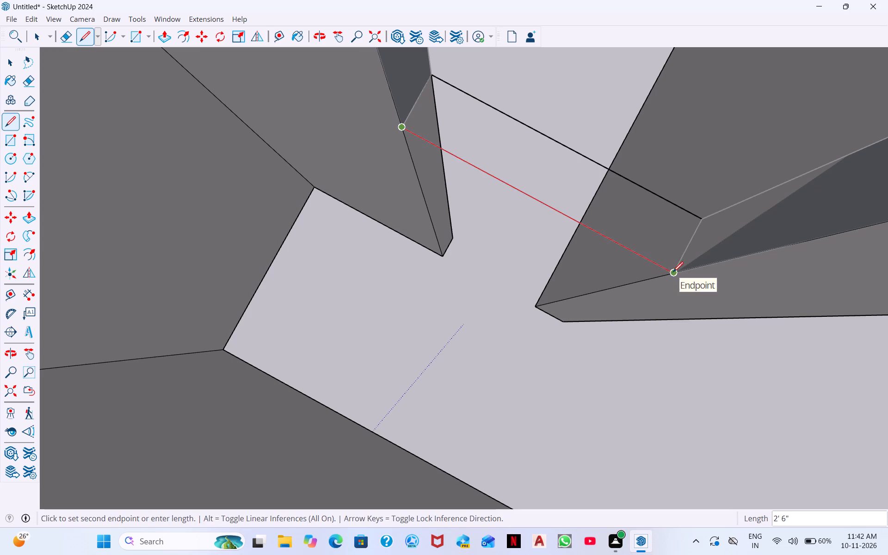
Draw a closed 4' by 9" rectangle of lines for the header underside between the long partition's free end and the outer wall.
scroll(425, 172, down, 12)
middle_drag(610, 228, 596, 78)
scroll(580, 206, down, 11)
middle_drag(574, 288, 545, 154)
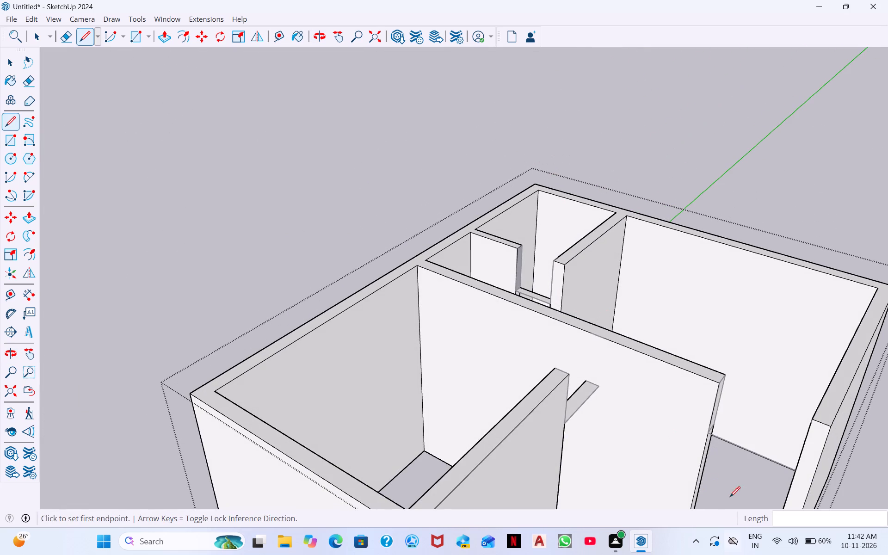
middle_drag(784, 459, 687, 508)
scroll(692, 466, down, 9)
middle_drag(732, 506, 884, 368)
middle_drag(743, 436, 816, 508)
middle_drag(736, 370, 756, 554)
scroll(726, 344, up, 15)
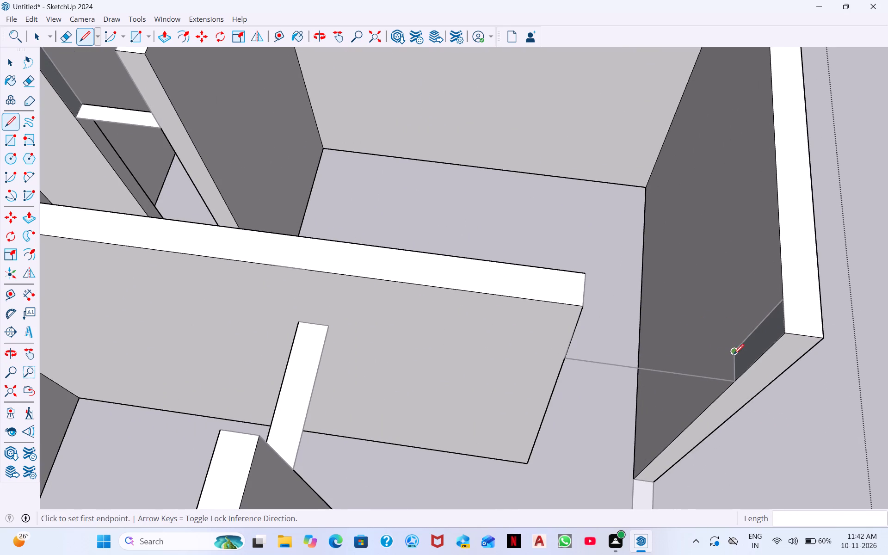
click(734, 353)
click(735, 381)
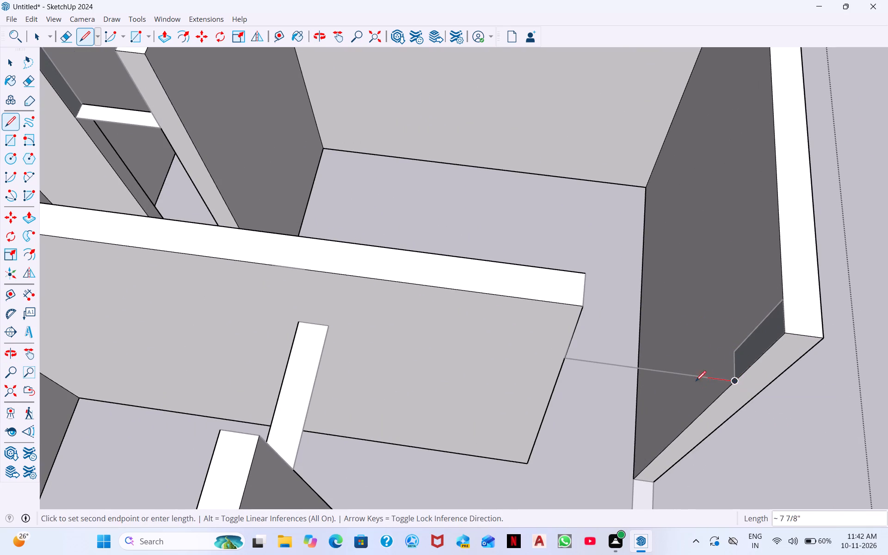
click(564, 359)
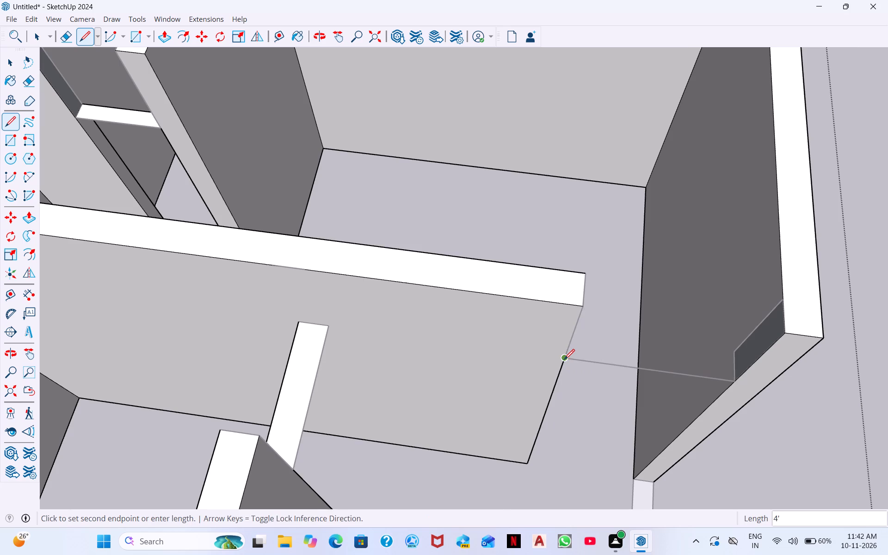
middle_drag(604, 356, 527, 364)
middle_drag(561, 373, 540, 323)
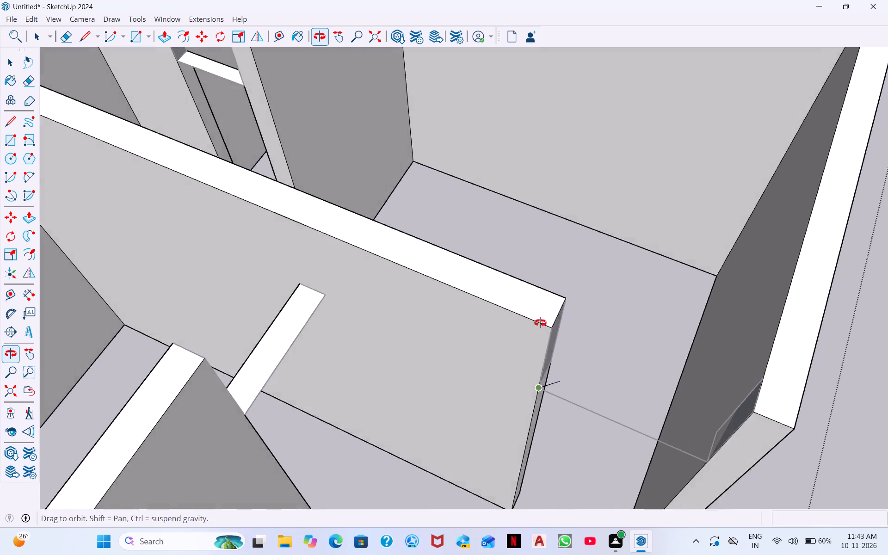
middle_drag(540, 323, 536, 317)
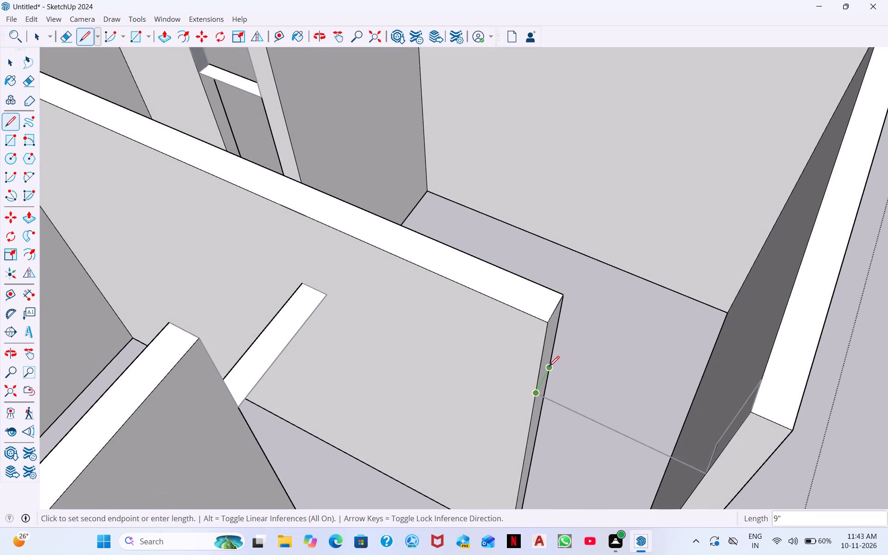
click(536, 394)
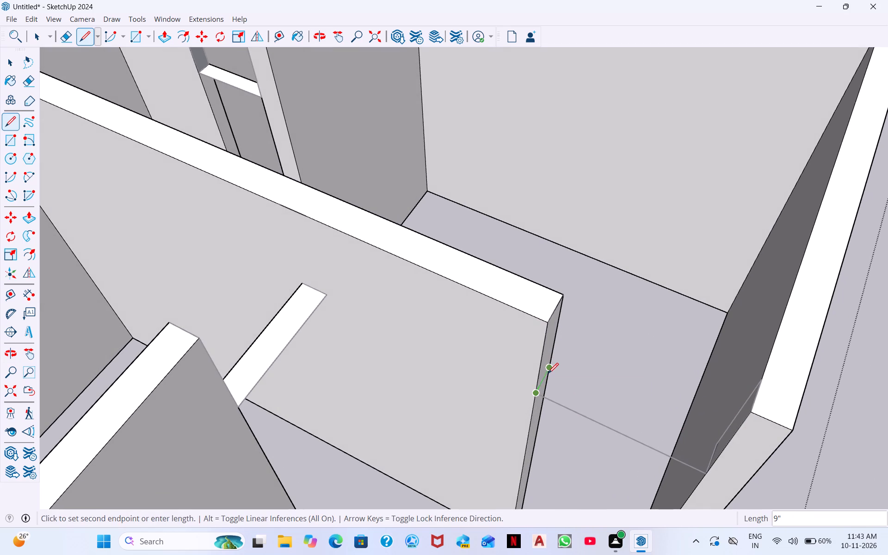
click(548, 373)
middle_drag(573, 379, 493, 363)
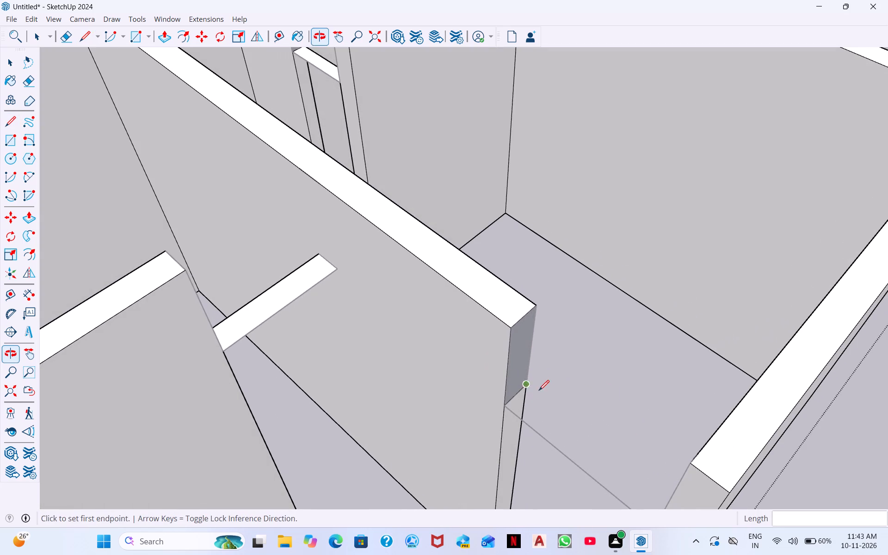
drag(526, 384, 528, 388)
middle_drag(609, 452, 759, 465)
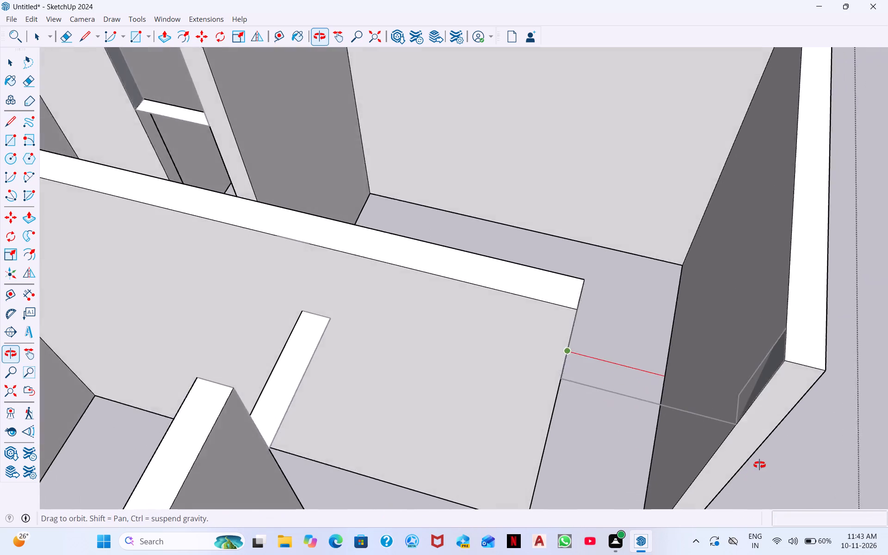
middle_drag(759, 465, 761, 461)
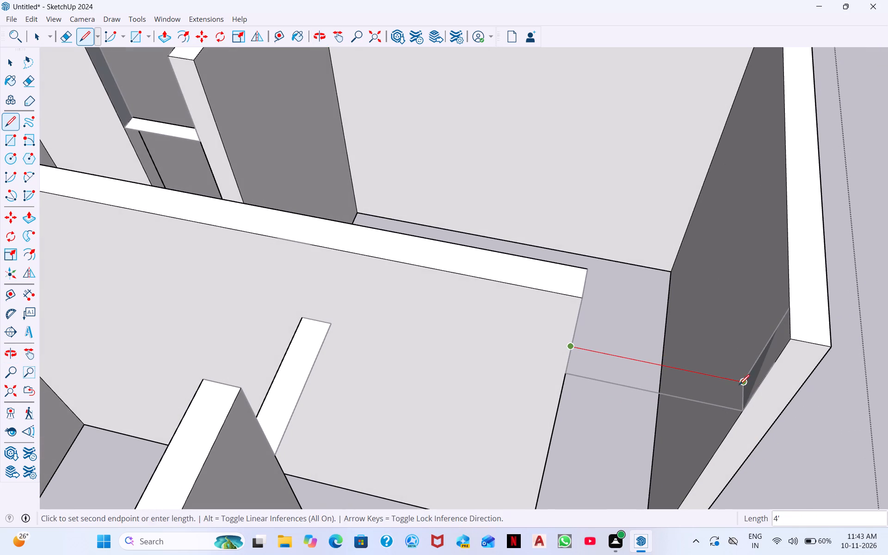
click(740, 385)
Retrace the 9" partition-end edge and the adjoining 4' long edge of the header underside at the long partition's free end.
scroll(715, 400, down, 1)
middle_drag(715, 400, 462, 335)
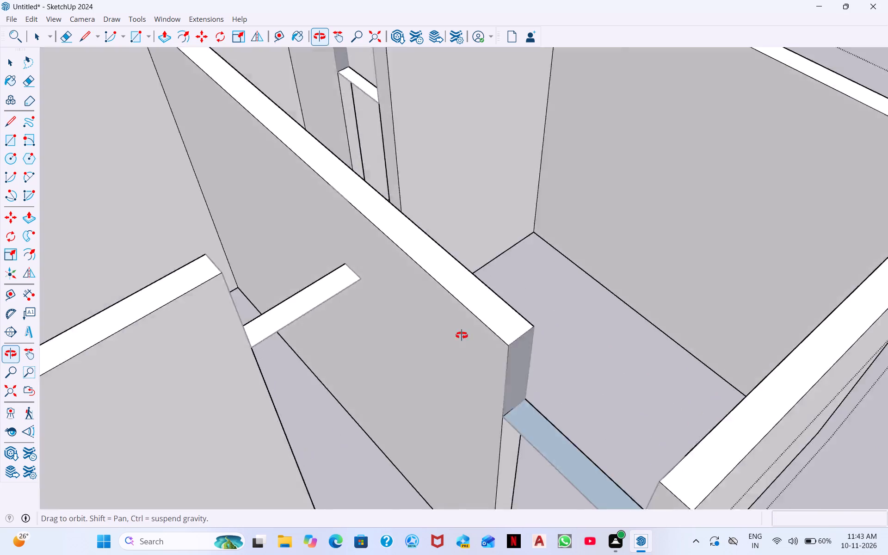
middle_drag(462, 335, 455, 320)
drag(490, 393, 490, 393)
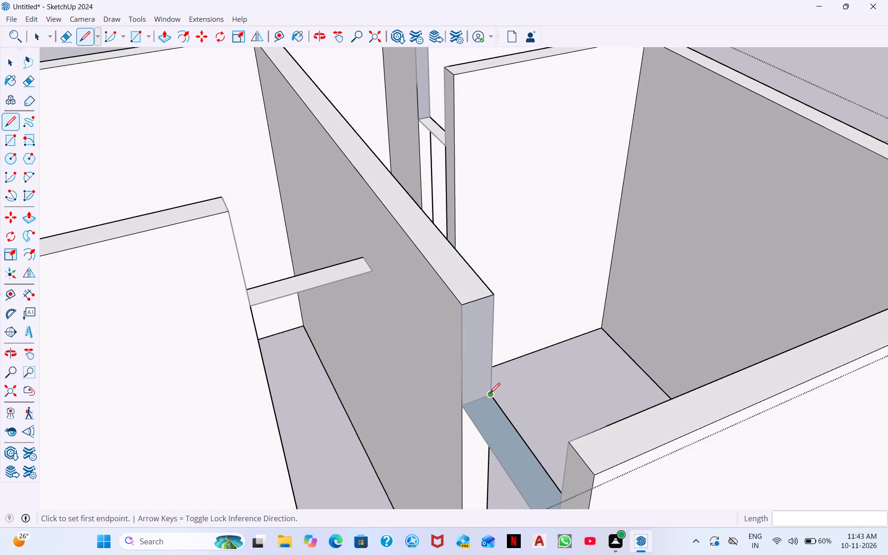
drag(490, 393, 474, 397)
click(459, 406)
drag(463, 408, 475, 441)
middle_drag(542, 506, 677, 442)
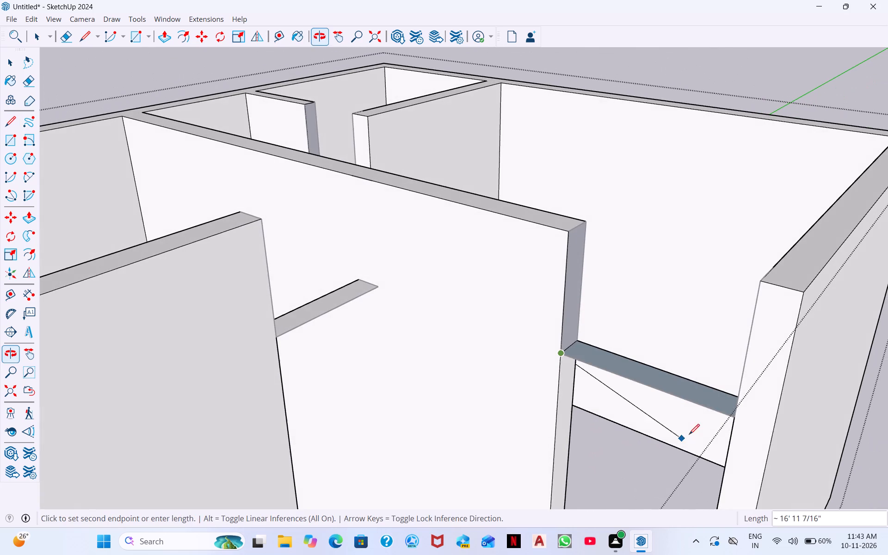
click(734, 417)
Push/Pull the header underside faces at the front corner room, long partition and small back rooms' openings up 3' to the wall tops.
middle_drag(675, 364, 667, 376)
scroll(674, 364, down, 3)
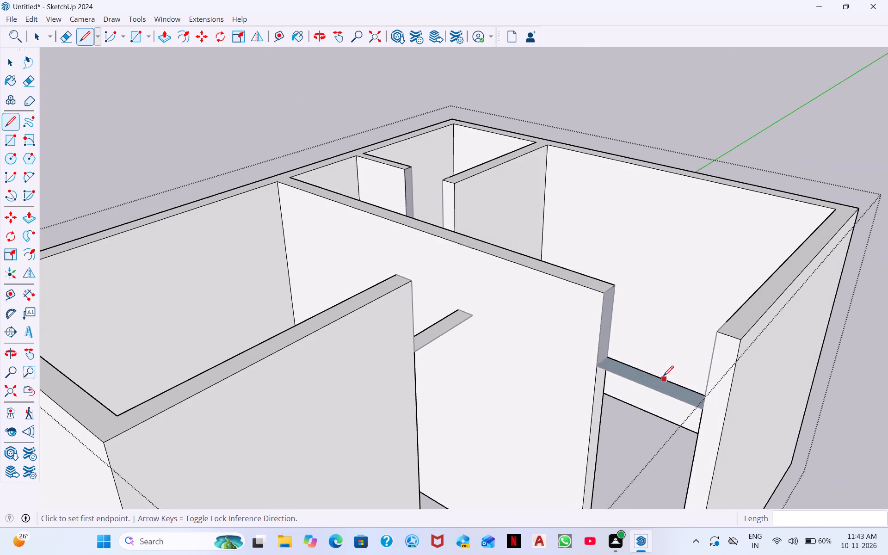
key(space)
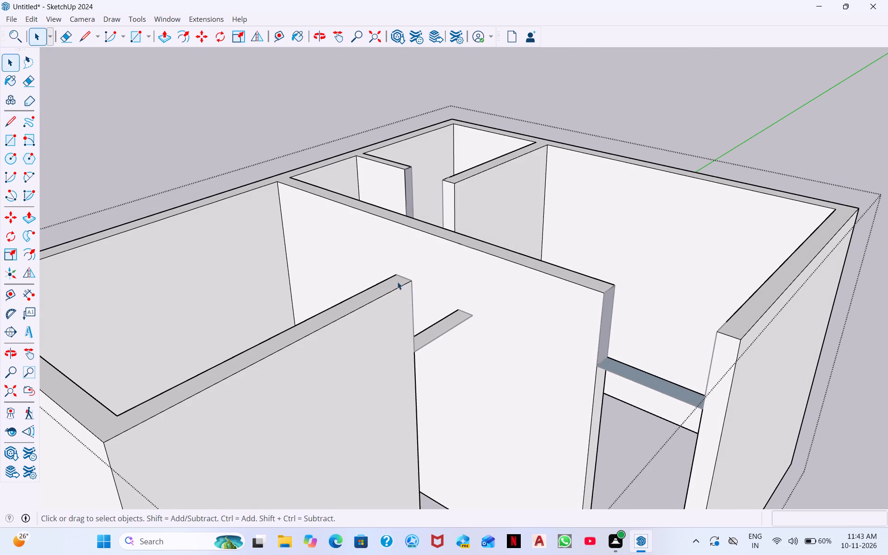
click(159, 34)
click(448, 321)
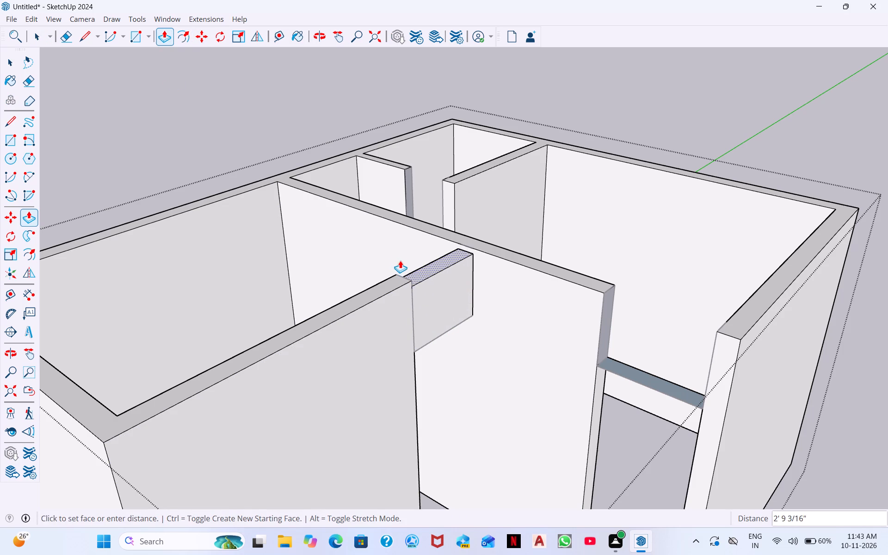
click(474, 234)
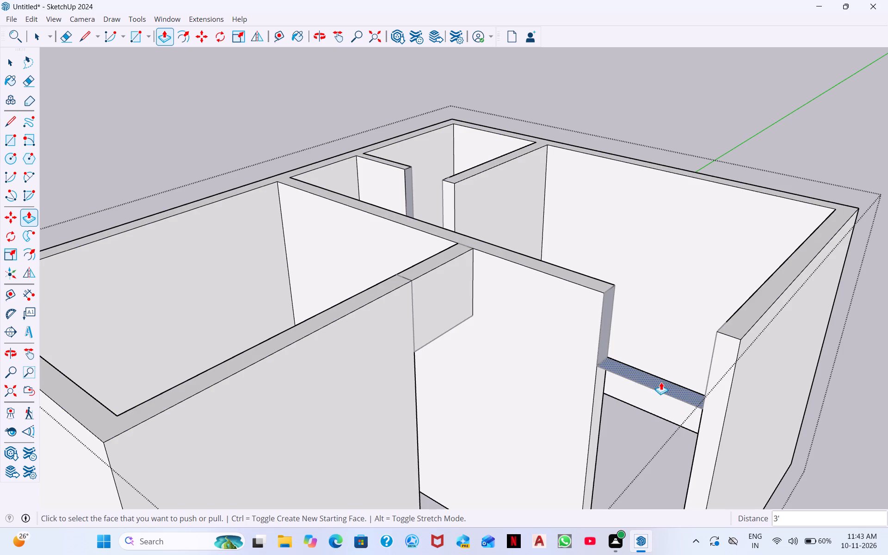
click(659, 379)
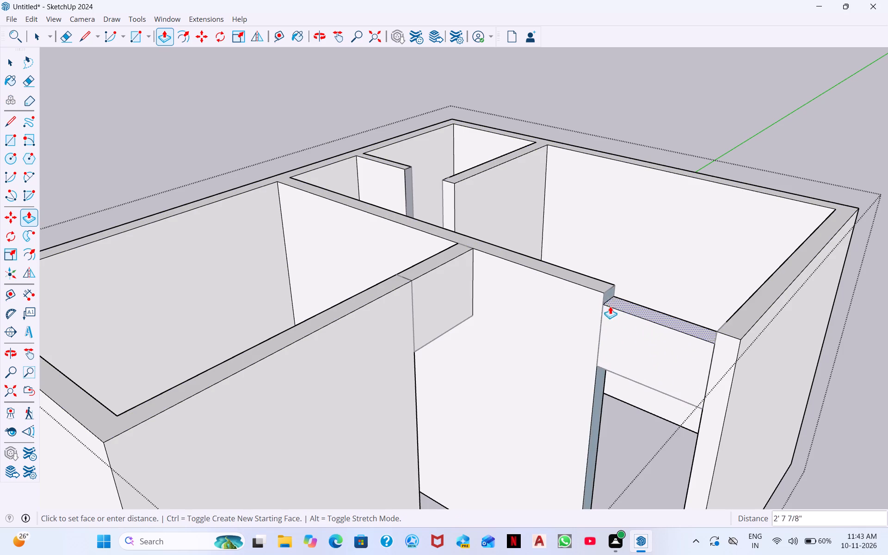
click(606, 287)
middle_drag(501, 211, 732, 397)
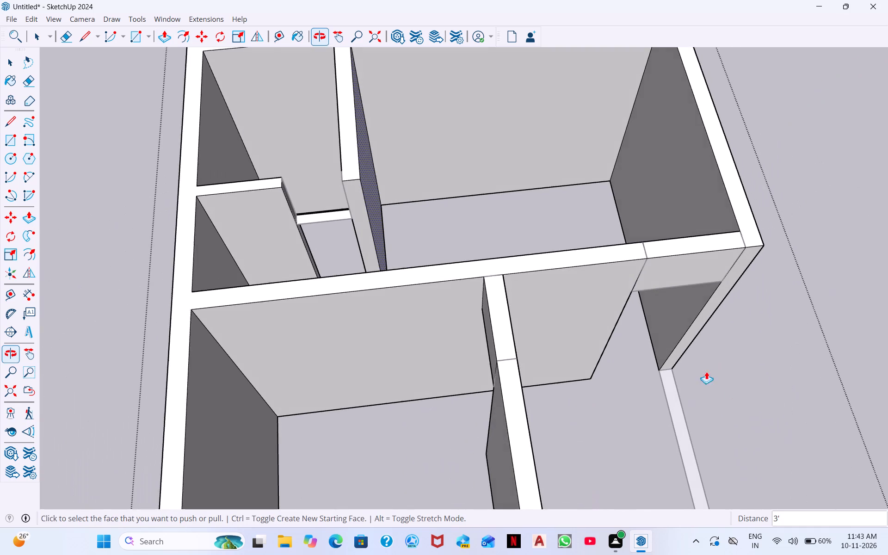
click(324, 213)
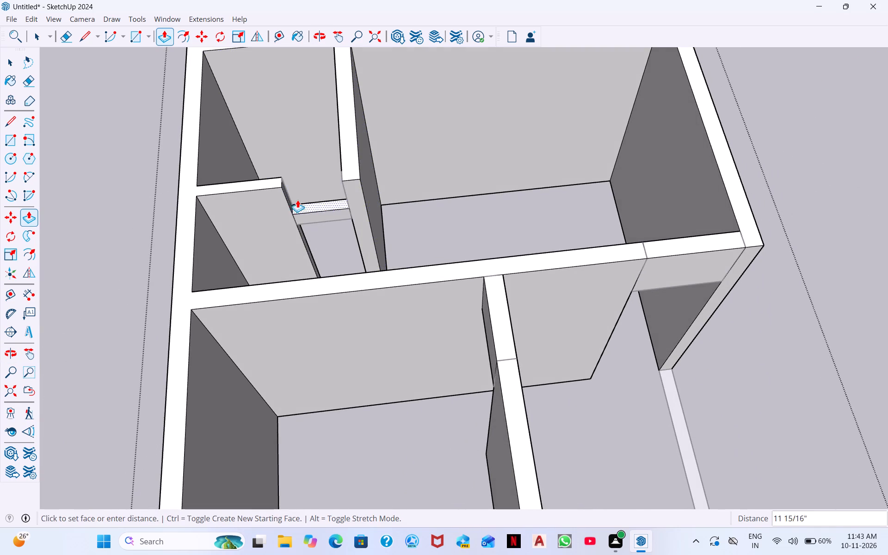
click(273, 179)
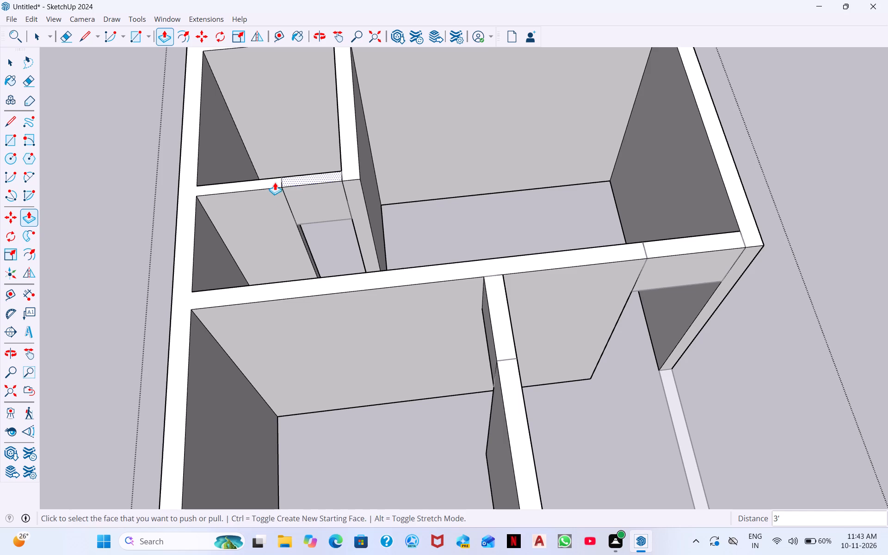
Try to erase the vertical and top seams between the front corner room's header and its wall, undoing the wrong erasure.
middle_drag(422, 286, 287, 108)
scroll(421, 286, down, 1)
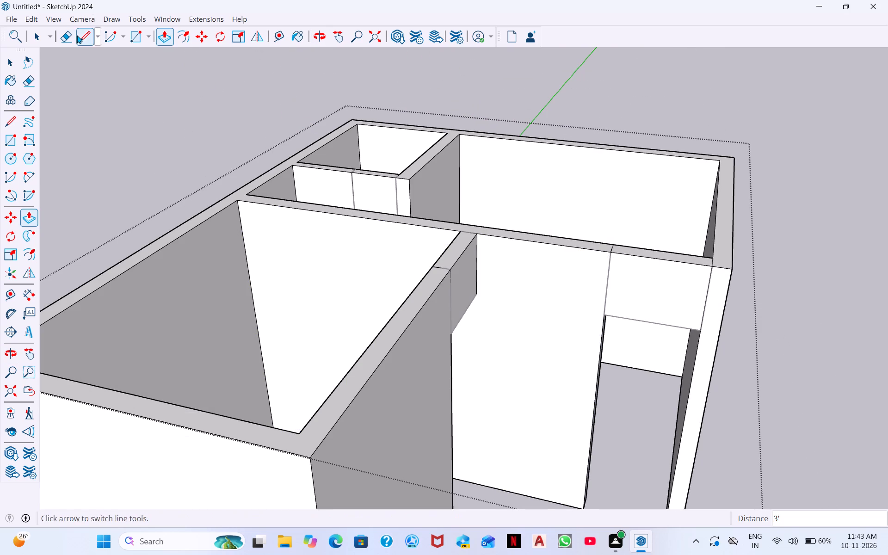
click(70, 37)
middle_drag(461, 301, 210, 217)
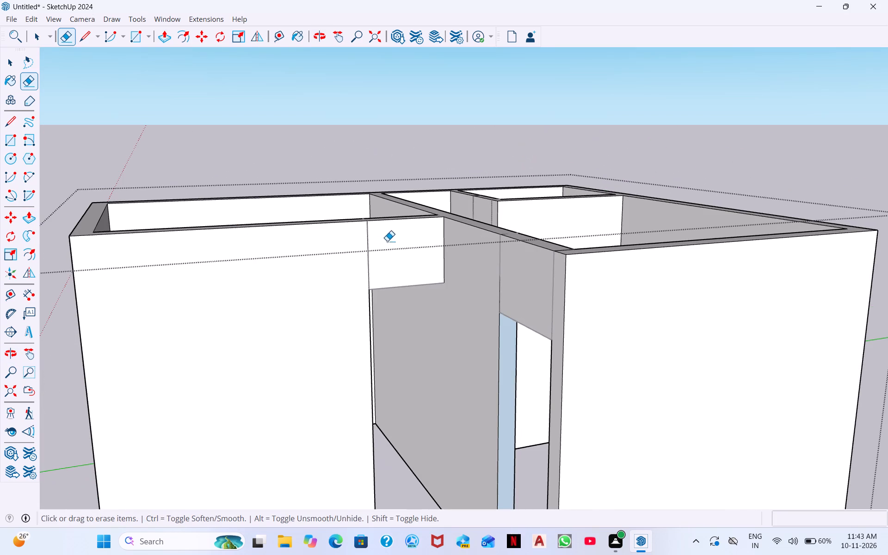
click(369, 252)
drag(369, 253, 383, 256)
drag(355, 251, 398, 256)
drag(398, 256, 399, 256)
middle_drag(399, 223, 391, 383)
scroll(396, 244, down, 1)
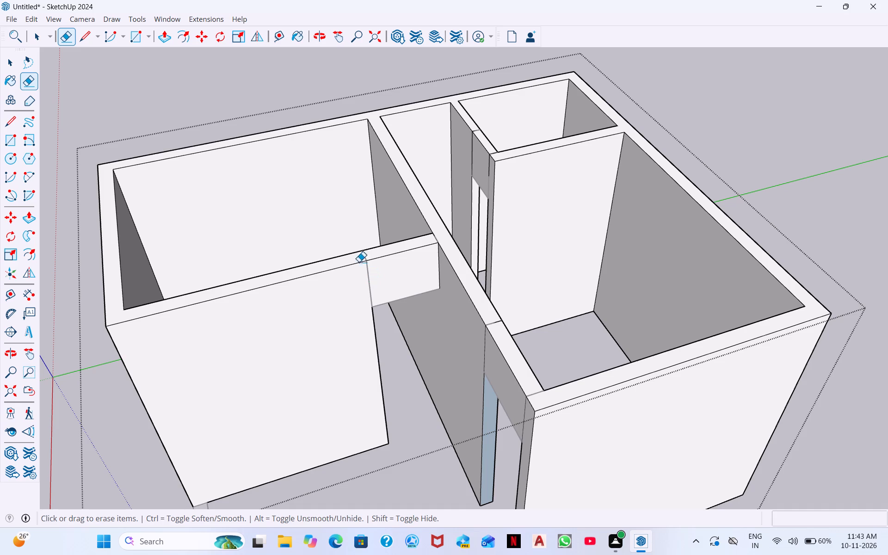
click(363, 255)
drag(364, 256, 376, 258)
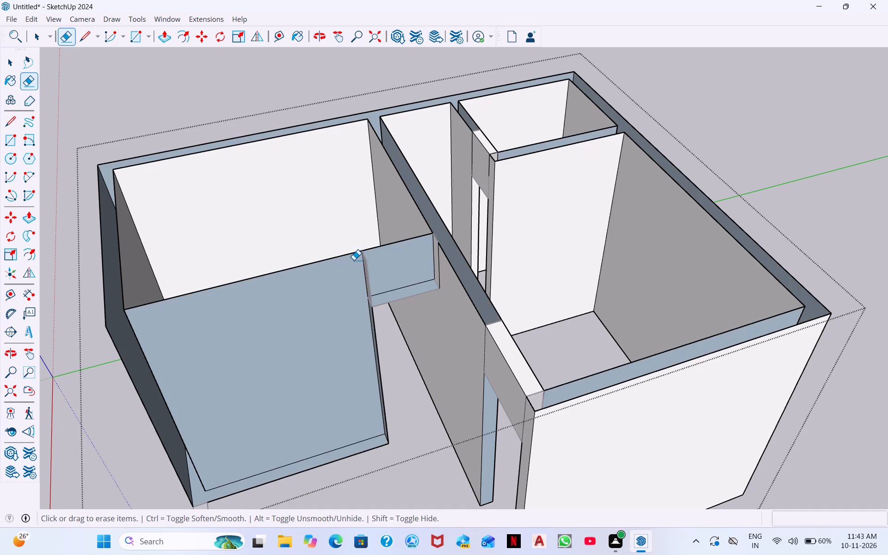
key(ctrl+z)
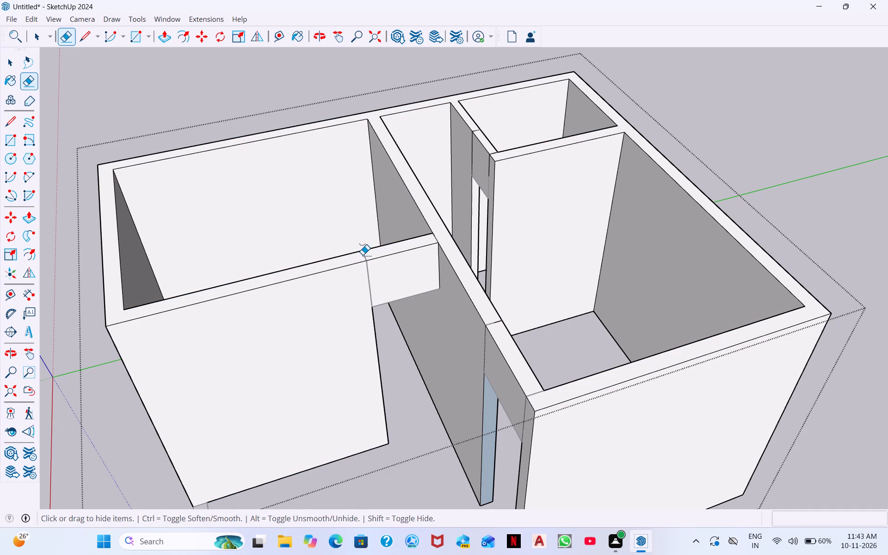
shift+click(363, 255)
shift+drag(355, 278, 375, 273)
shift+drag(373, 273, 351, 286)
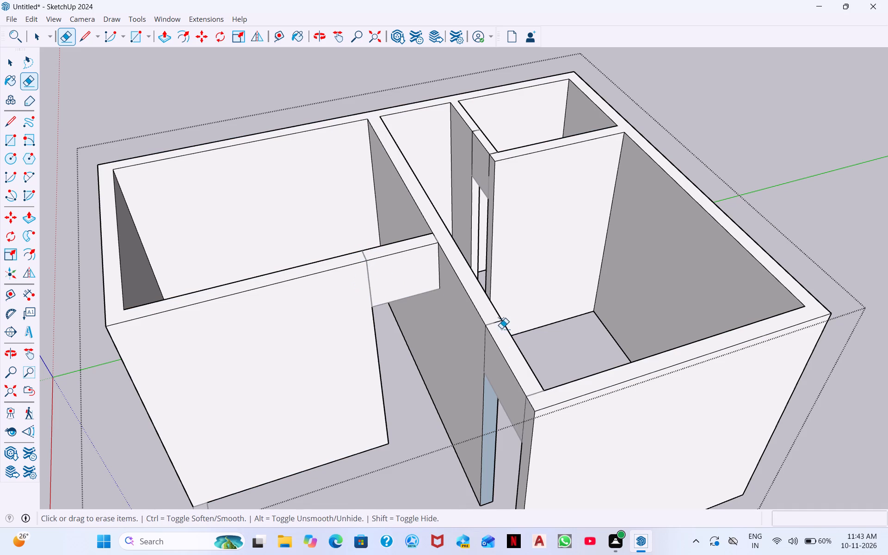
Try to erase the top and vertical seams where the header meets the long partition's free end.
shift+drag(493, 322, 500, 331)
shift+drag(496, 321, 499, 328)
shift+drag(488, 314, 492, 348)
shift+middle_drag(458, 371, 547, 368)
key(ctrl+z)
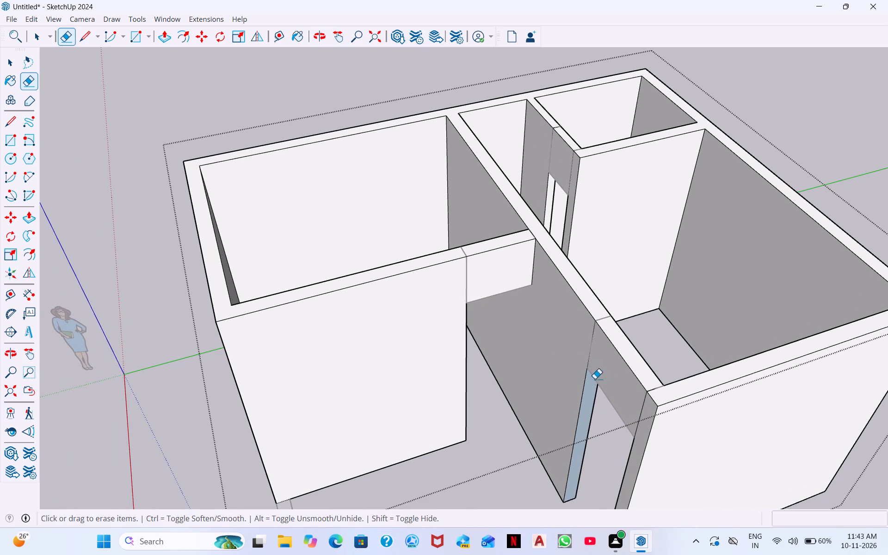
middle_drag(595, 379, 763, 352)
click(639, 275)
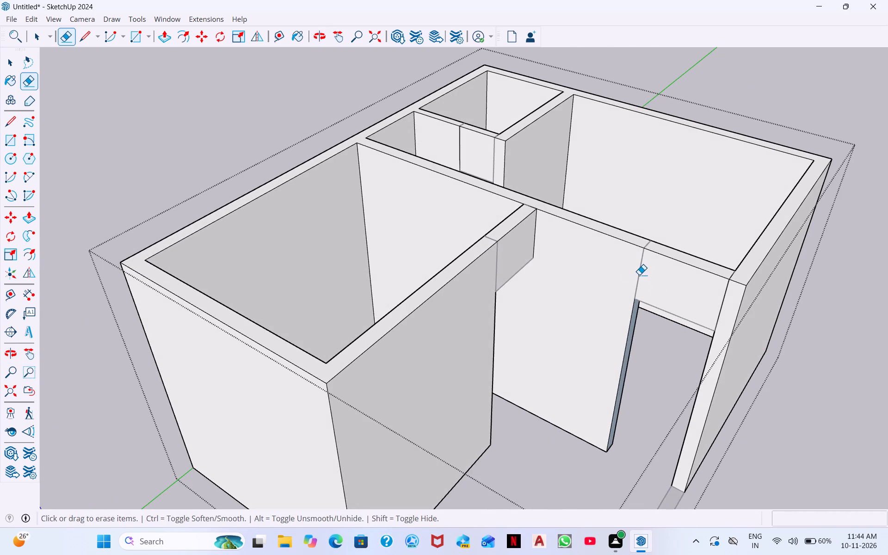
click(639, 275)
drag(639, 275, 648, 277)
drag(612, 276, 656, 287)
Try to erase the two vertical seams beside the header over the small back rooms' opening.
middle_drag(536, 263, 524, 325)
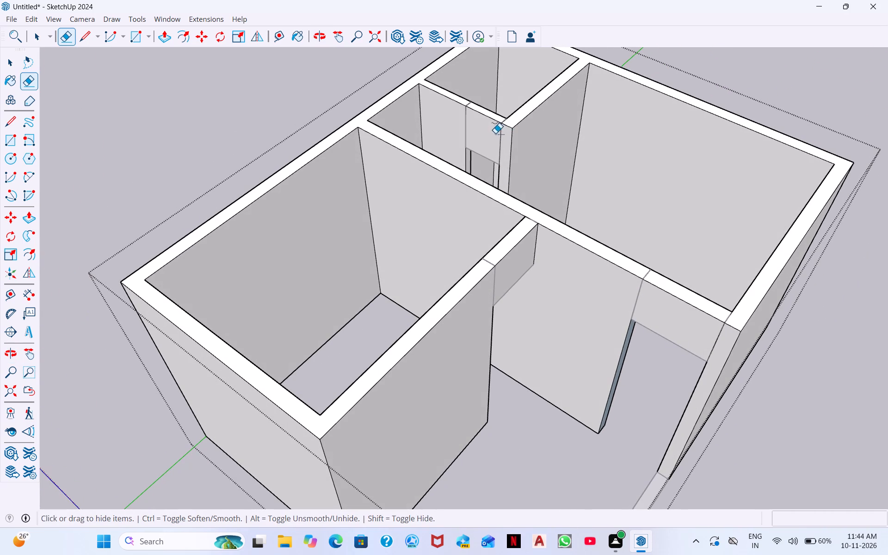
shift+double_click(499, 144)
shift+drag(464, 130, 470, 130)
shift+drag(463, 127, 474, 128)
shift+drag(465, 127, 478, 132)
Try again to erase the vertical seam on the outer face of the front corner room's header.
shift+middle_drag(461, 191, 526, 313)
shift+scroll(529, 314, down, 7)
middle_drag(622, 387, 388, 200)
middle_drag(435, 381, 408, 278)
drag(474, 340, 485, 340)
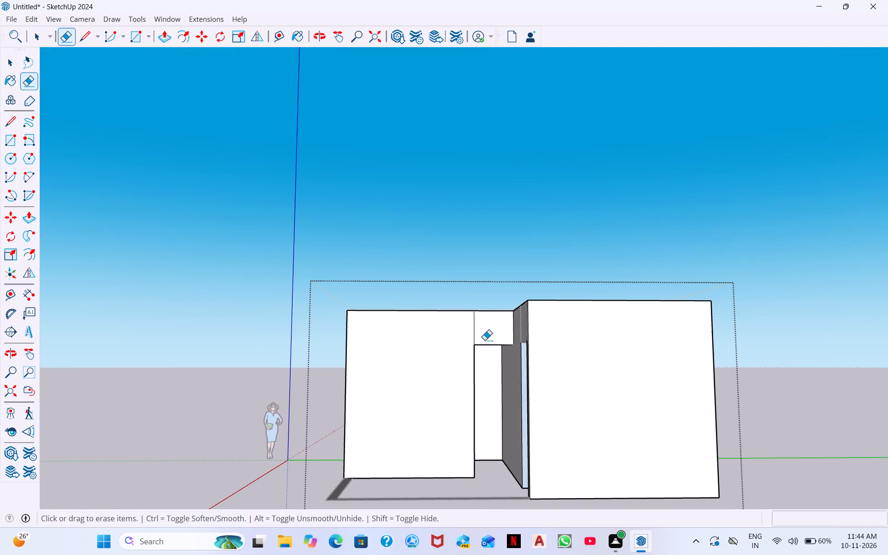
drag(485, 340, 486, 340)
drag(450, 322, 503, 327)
Leave the wall group's editing mode.
key(space)
click(788, 302)
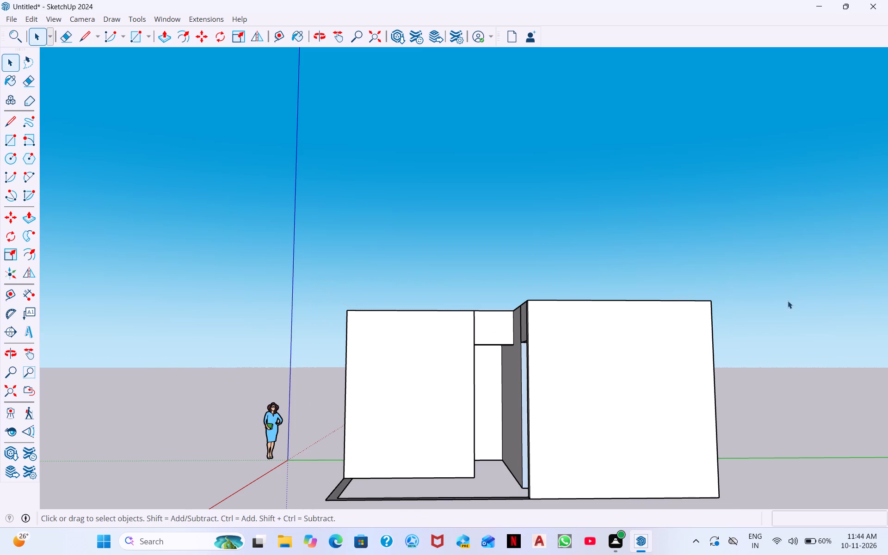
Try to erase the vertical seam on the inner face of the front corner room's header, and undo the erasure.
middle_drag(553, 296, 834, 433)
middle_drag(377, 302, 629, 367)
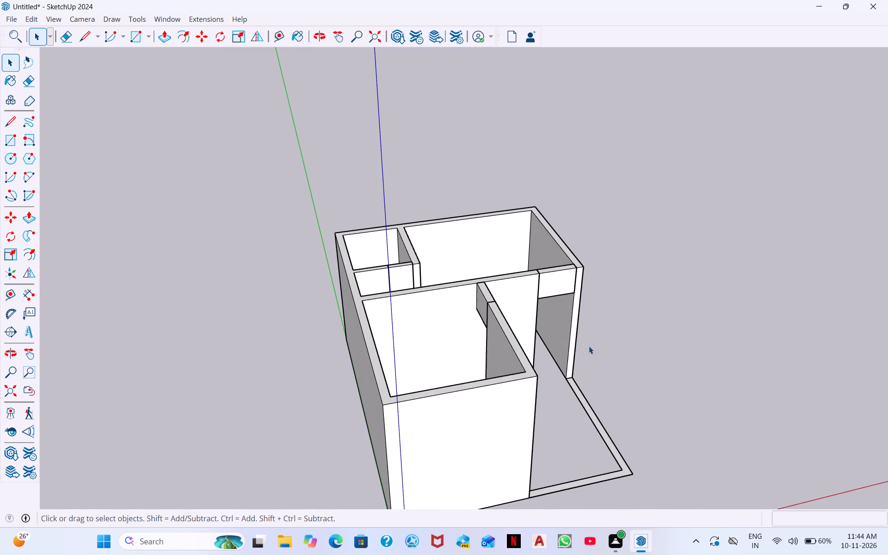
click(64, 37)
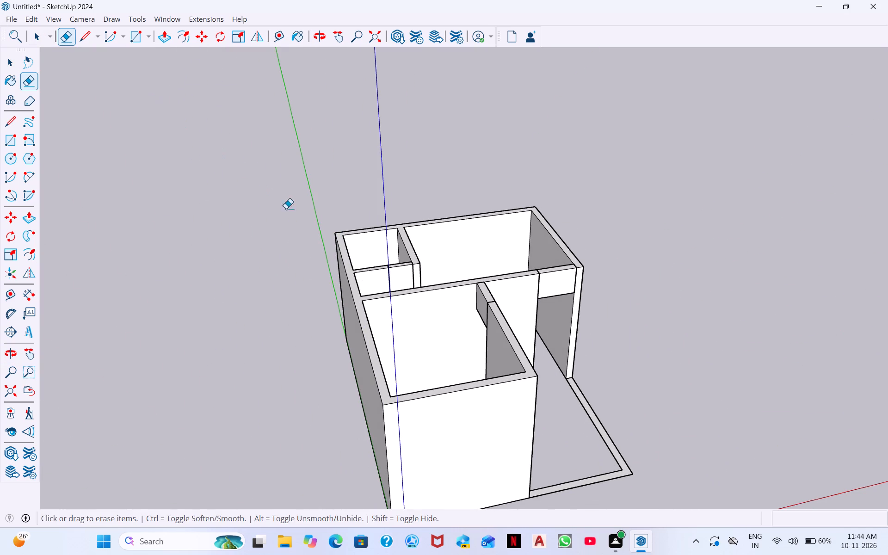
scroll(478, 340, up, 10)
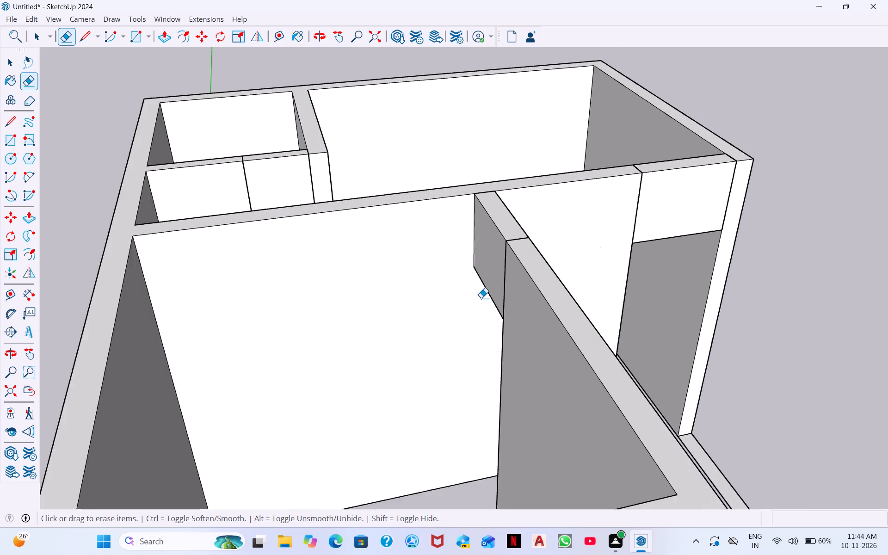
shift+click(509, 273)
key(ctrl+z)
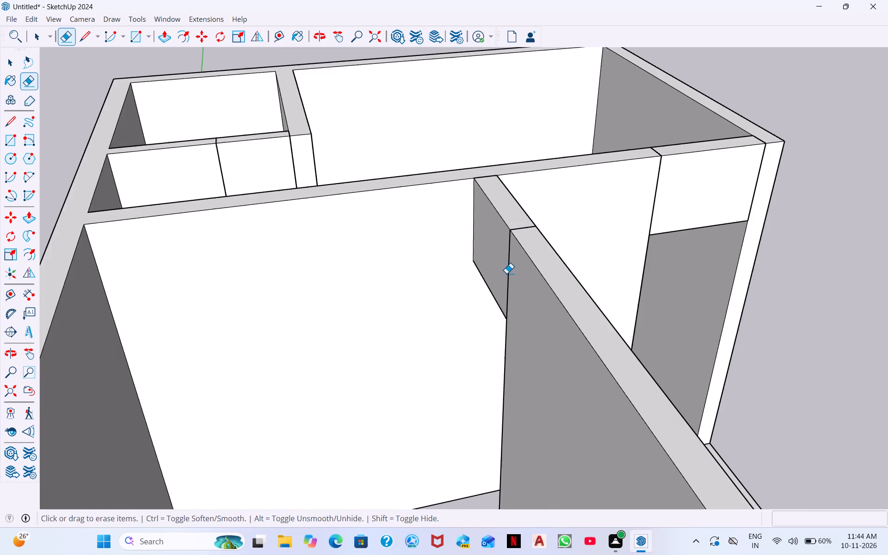
Erase the vertical seam on the front face where the header meets the long partition's free end.
scroll(515, 266, down, 11)
middle_click(519, 264)
middle_drag(665, 277, 85, 253)
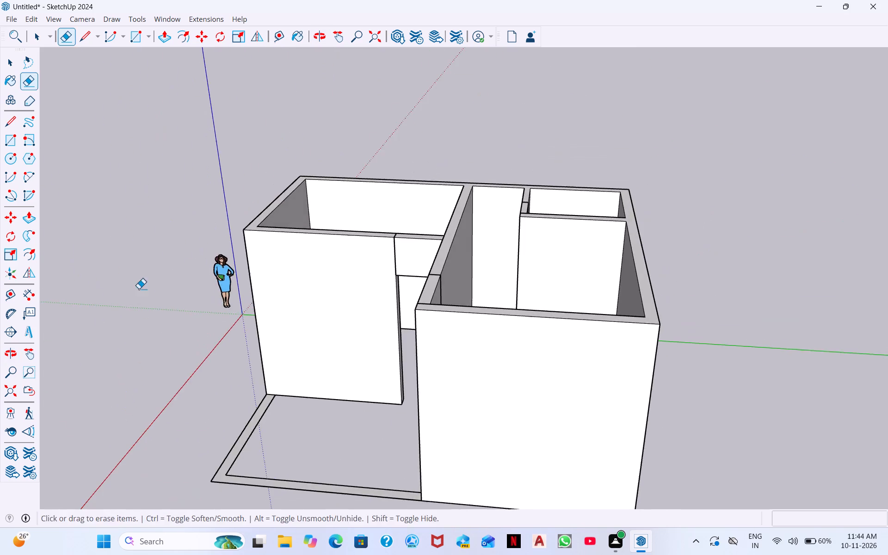
scroll(224, 325, down, 1)
middle_drag(240, 327, 445, 267)
scroll(381, 291, up, 2)
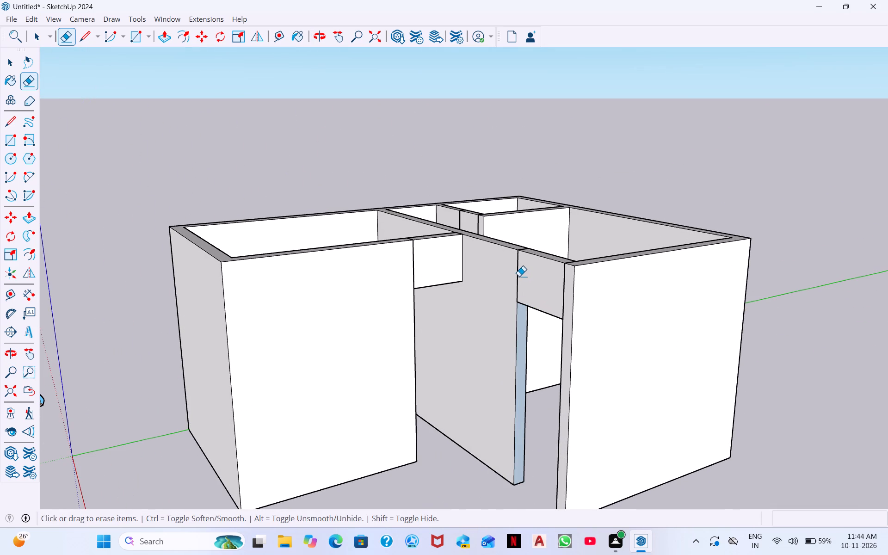
click(516, 276)
scroll(530, 278, up, 14)
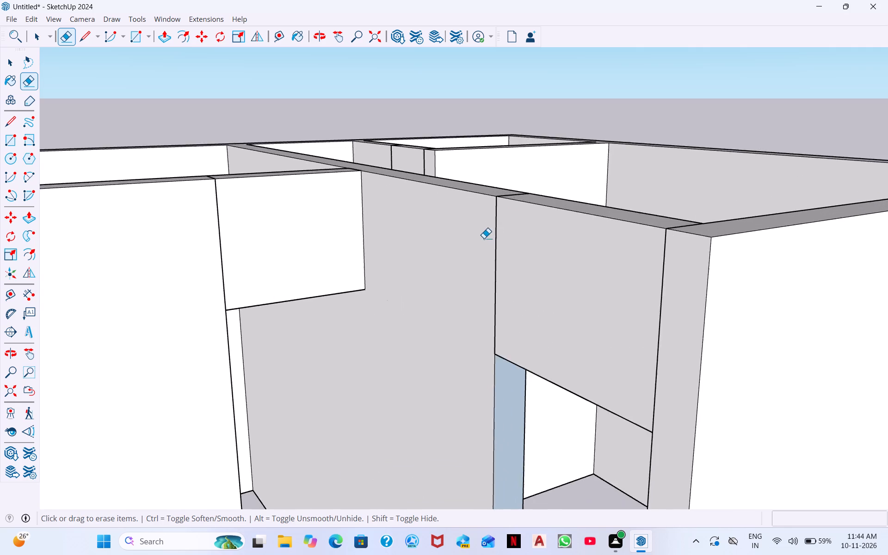
scroll(484, 238, up, 3)
click(507, 259)
Erase the vertical seam between the outer face of the front corner room's header and its wall.
scroll(493, 257, down, 4)
scroll(128, 234, up, 6)
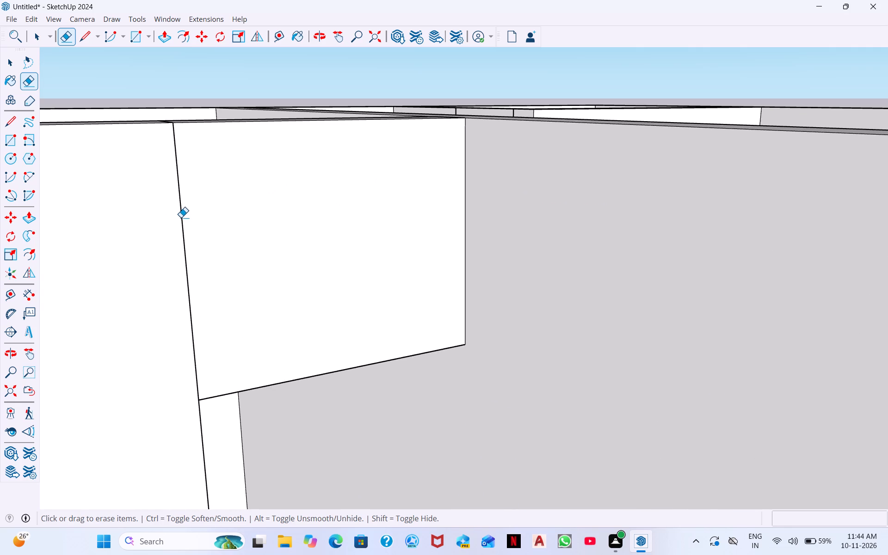
click(181, 217)
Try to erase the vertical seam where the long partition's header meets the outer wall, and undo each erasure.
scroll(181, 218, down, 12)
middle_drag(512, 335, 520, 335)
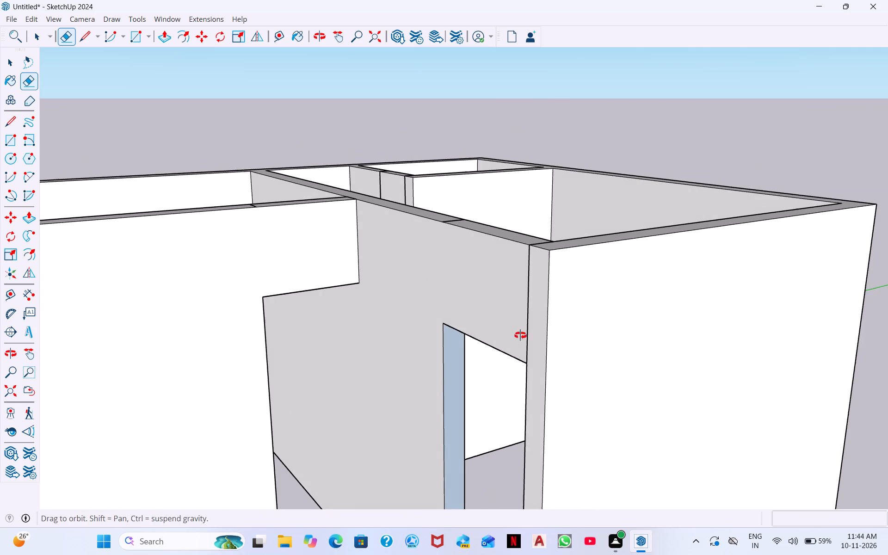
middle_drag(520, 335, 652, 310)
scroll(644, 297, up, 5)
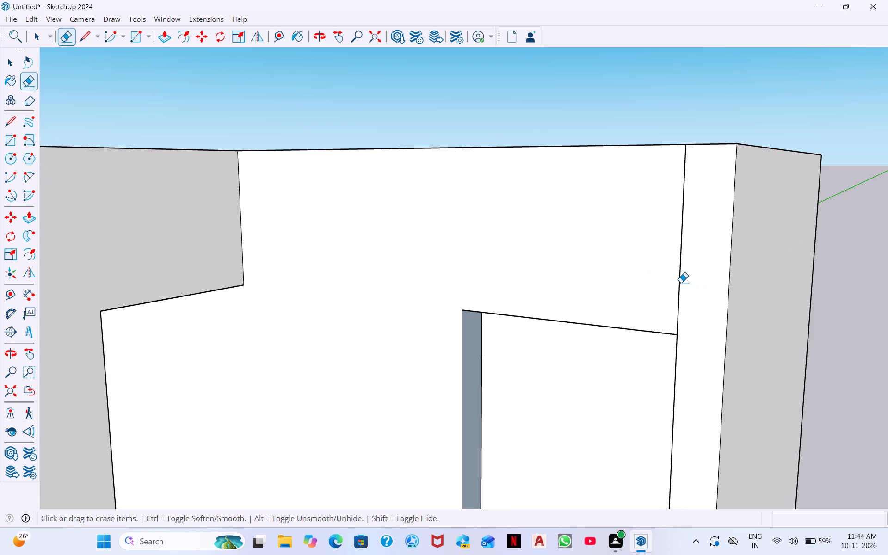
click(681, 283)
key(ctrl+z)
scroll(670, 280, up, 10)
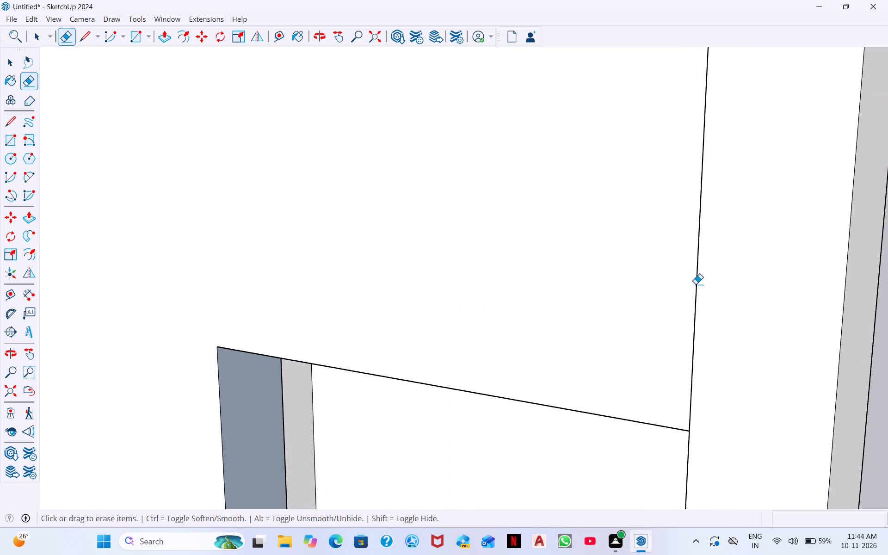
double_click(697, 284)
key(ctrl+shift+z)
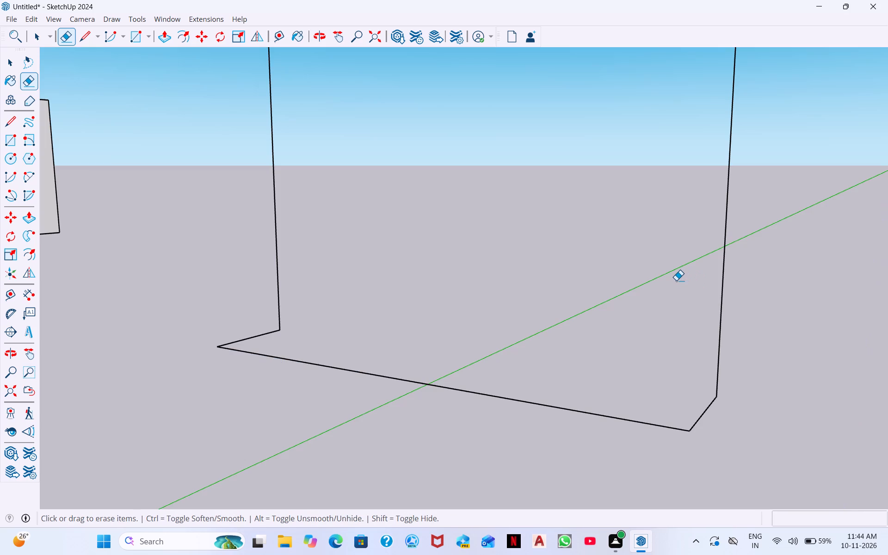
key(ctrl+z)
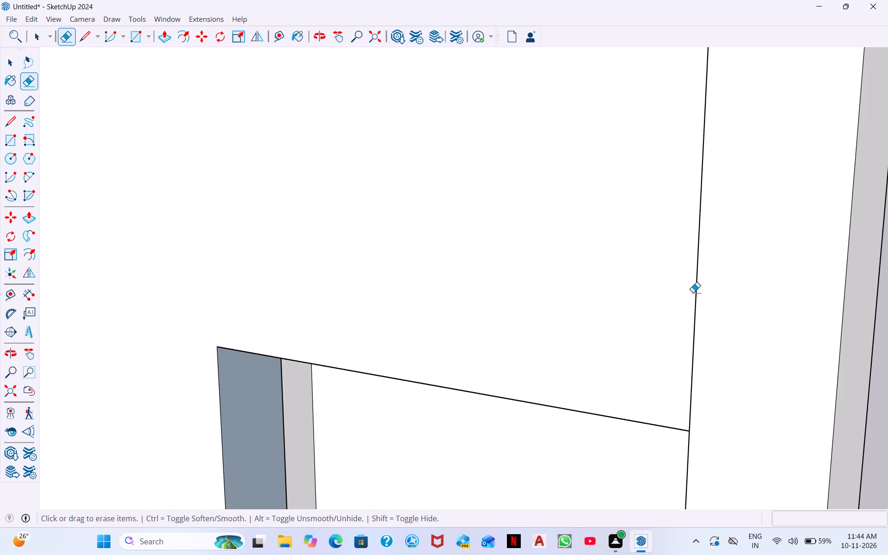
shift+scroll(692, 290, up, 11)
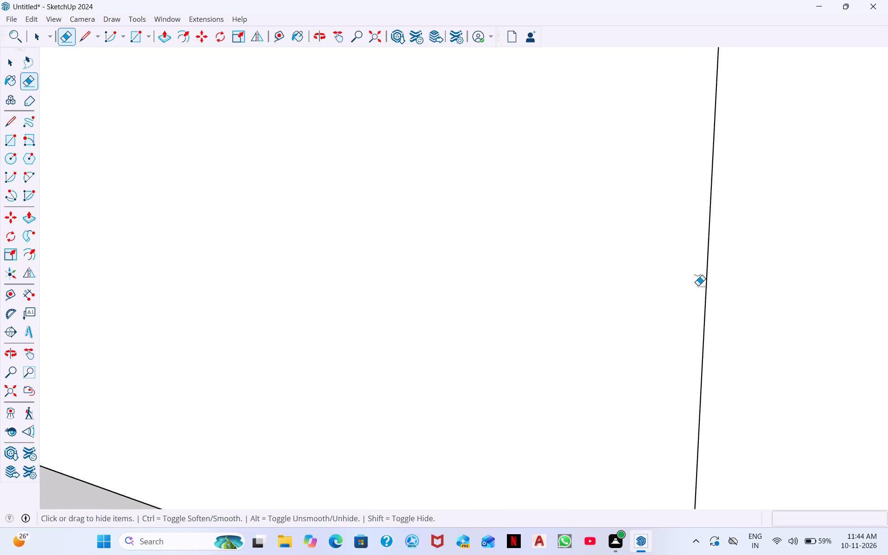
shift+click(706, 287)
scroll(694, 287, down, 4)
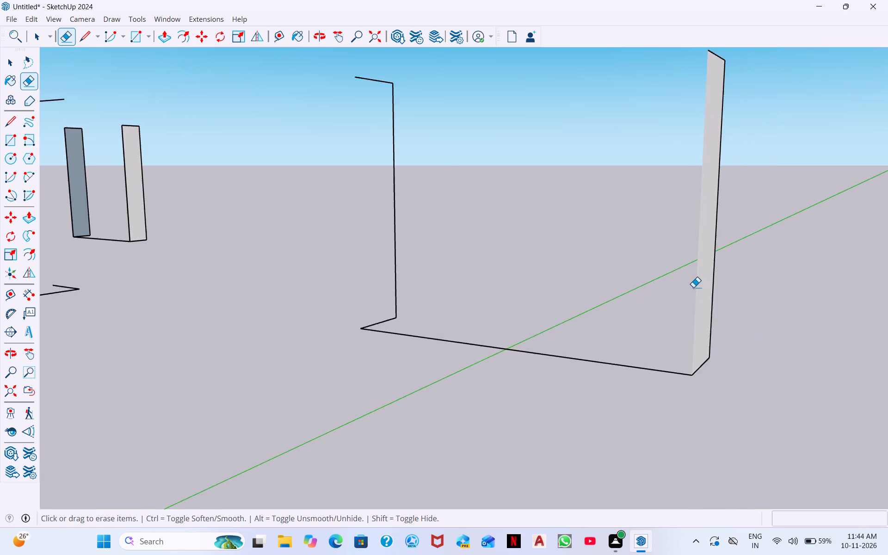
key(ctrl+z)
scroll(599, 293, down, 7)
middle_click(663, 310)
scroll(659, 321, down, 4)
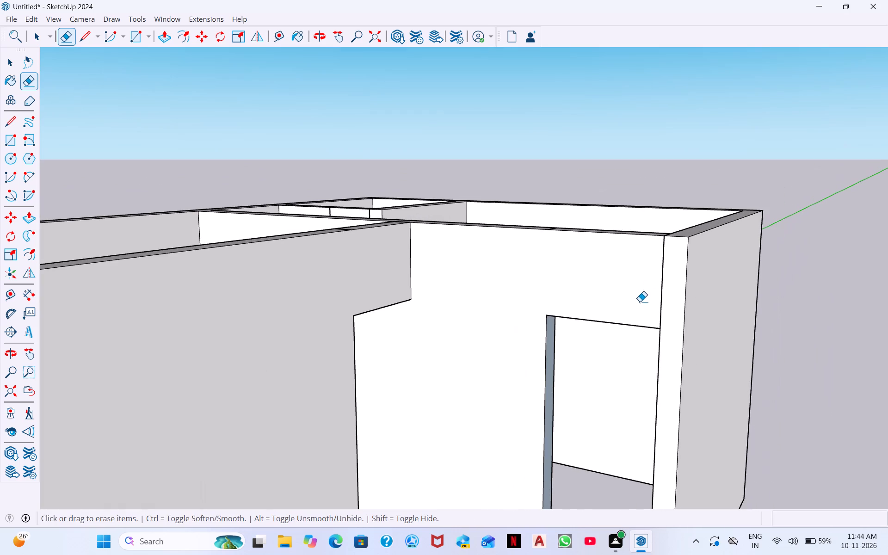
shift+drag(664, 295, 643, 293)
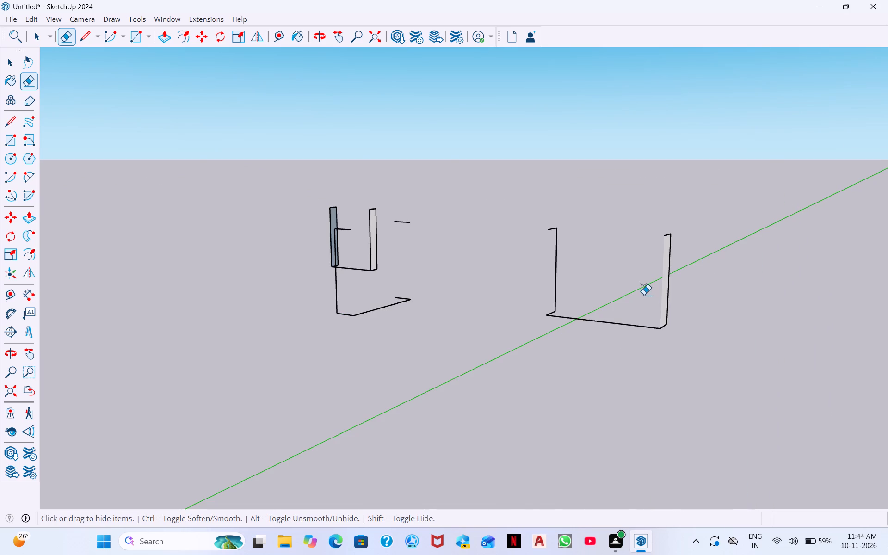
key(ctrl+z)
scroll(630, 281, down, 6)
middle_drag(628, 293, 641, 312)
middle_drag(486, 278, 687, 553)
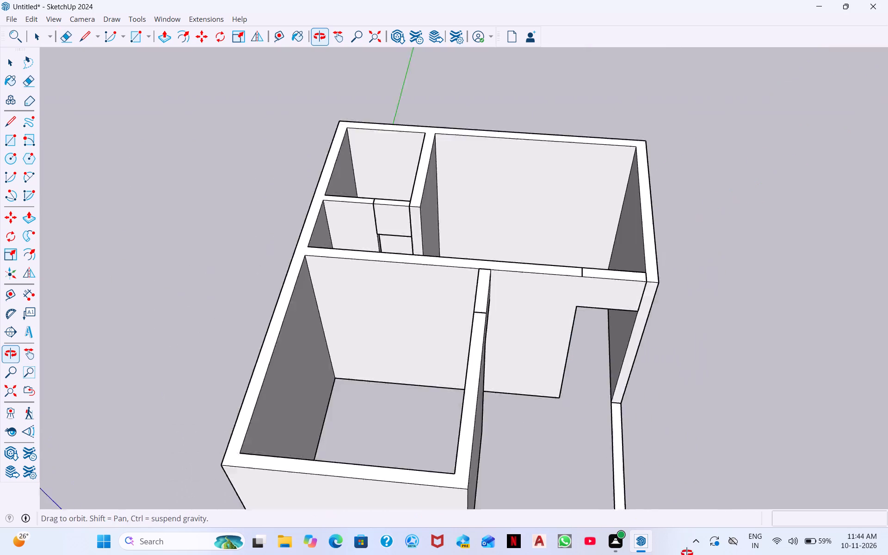
Erase the seam across the wall top where the front corner room's header meets its wall.
middle_drag(687, 553, 703, 546)
scroll(502, 317, up, 9)
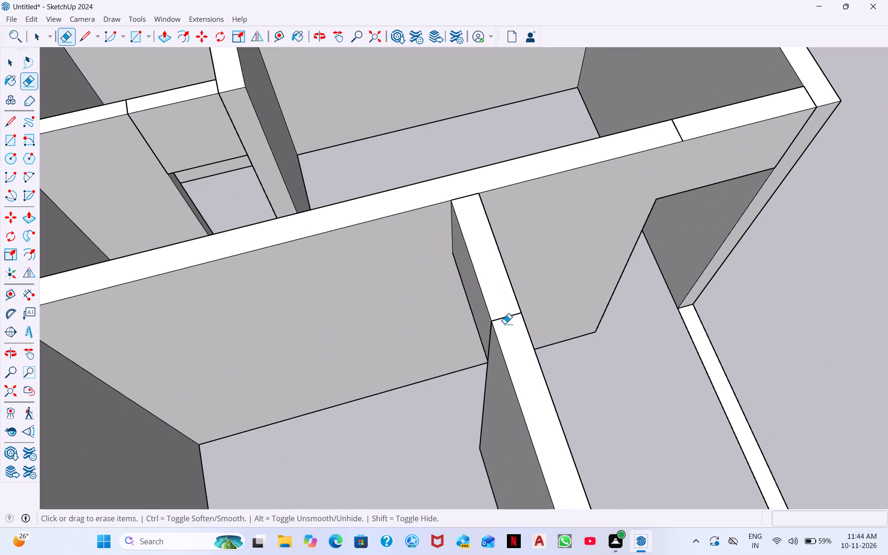
scroll(504, 316, up, 11)
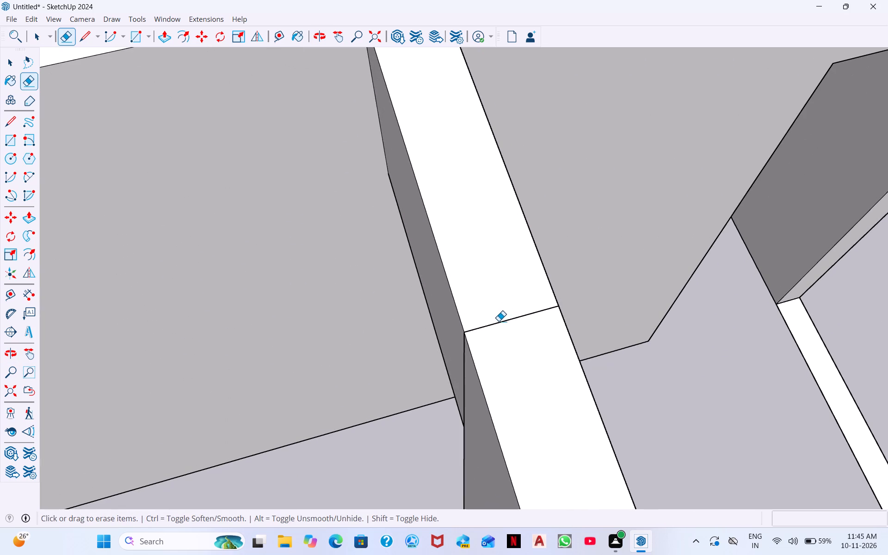
click(500, 322)
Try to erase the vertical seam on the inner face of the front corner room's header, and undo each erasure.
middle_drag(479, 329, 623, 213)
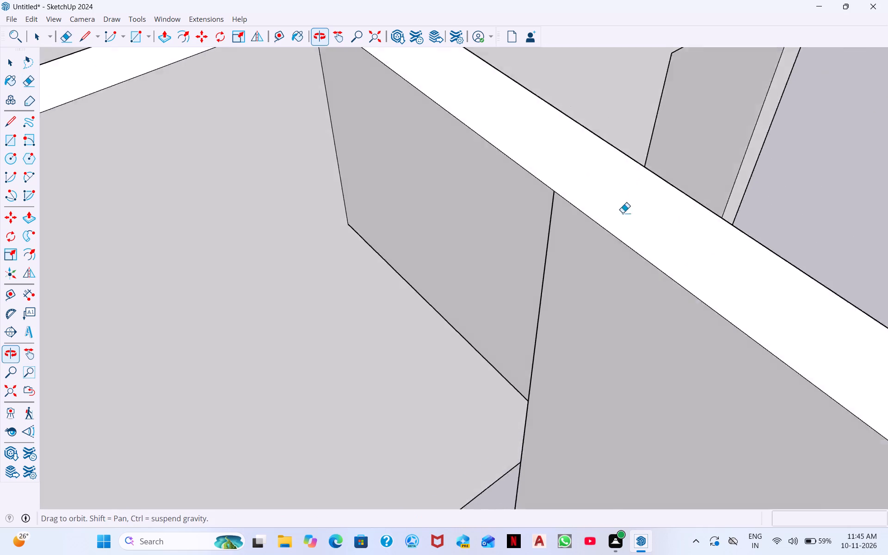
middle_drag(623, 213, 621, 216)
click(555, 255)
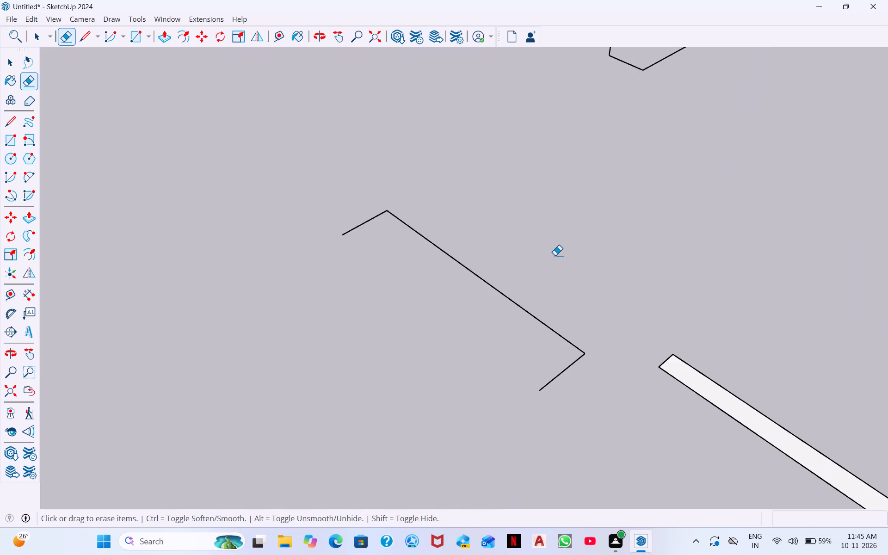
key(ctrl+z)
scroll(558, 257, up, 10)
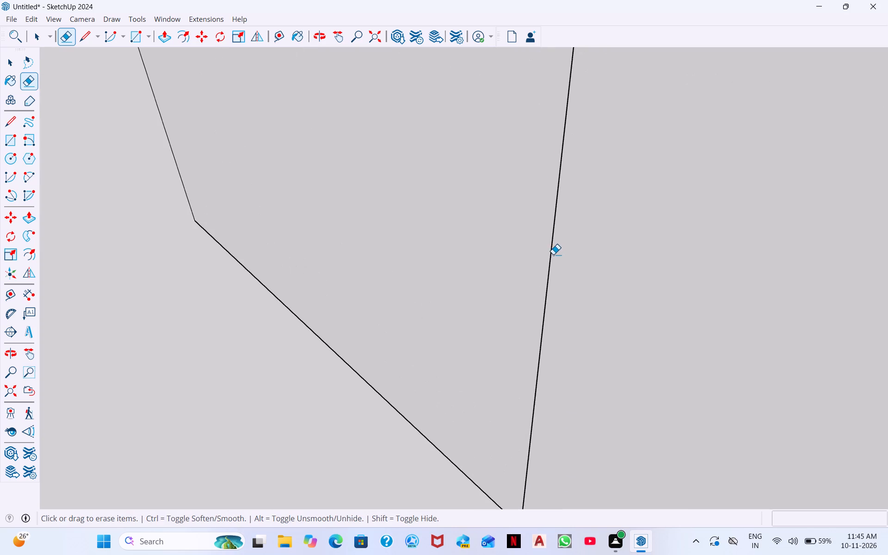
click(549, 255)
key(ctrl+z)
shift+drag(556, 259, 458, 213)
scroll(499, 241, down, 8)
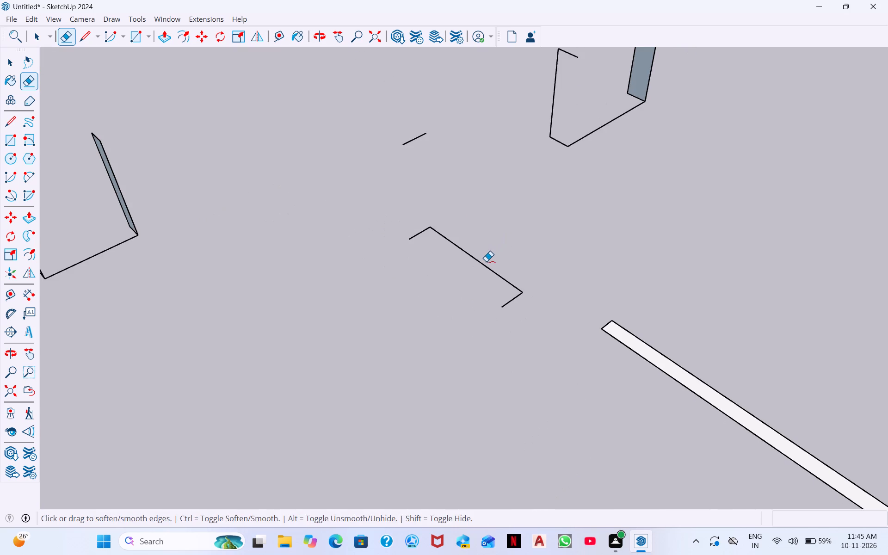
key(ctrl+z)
Erase the seam across the top of the long partition where its header begins.
scroll(486, 261, down, 8)
middle_drag(486, 265, 483, 269)
middle_drag(493, 277, 320, 275)
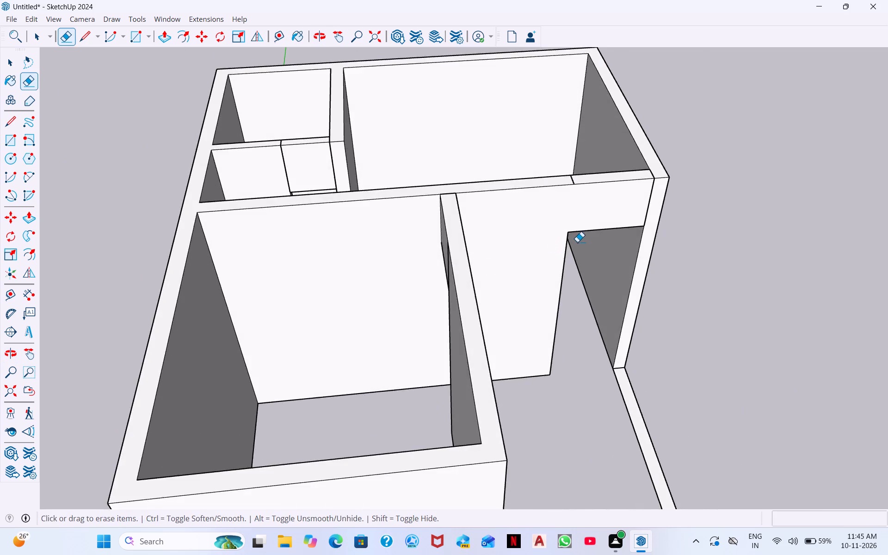
scroll(577, 241, up, 4)
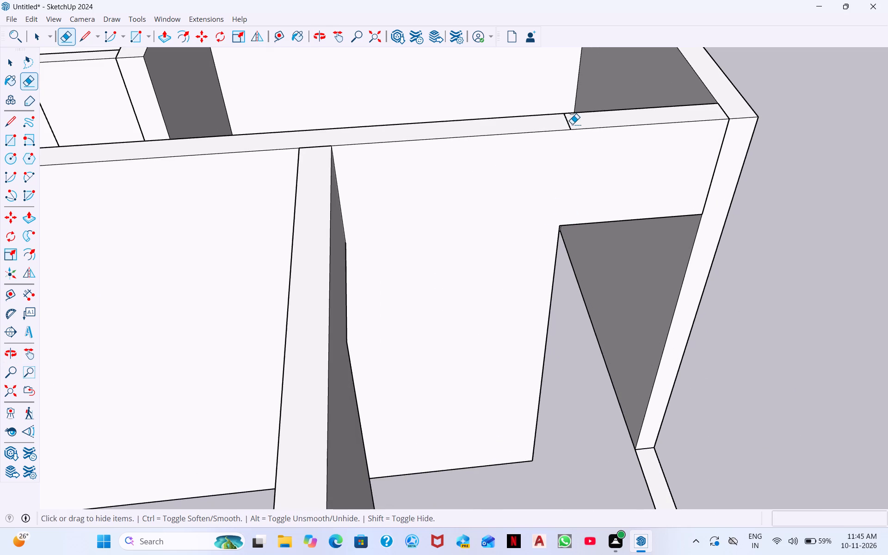
shift+drag(564, 126, 584, 126)
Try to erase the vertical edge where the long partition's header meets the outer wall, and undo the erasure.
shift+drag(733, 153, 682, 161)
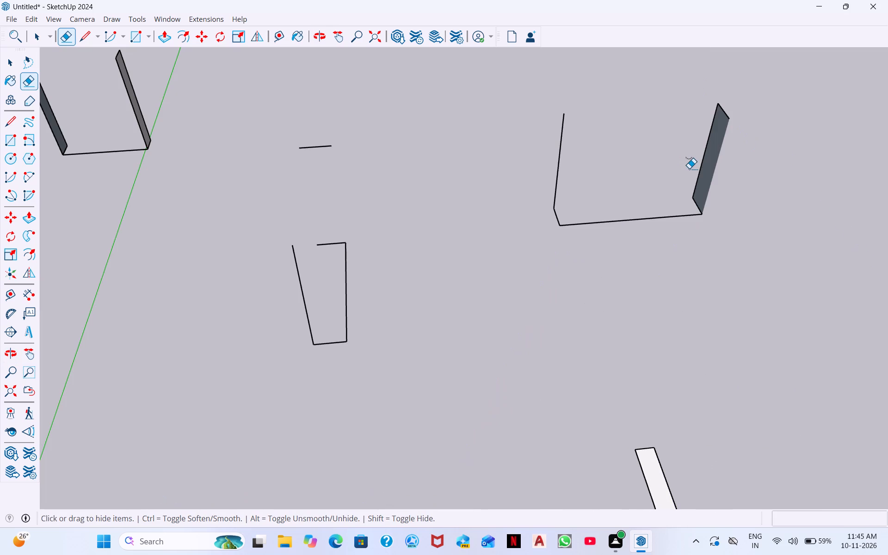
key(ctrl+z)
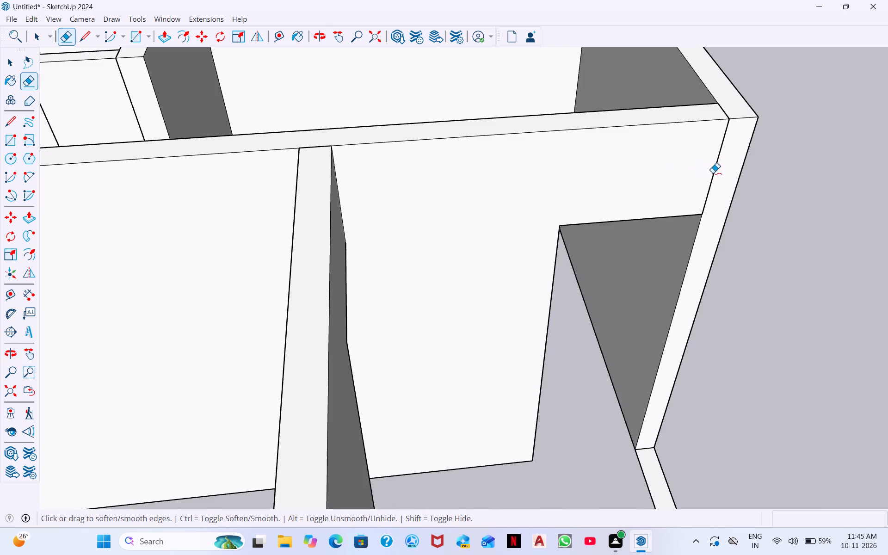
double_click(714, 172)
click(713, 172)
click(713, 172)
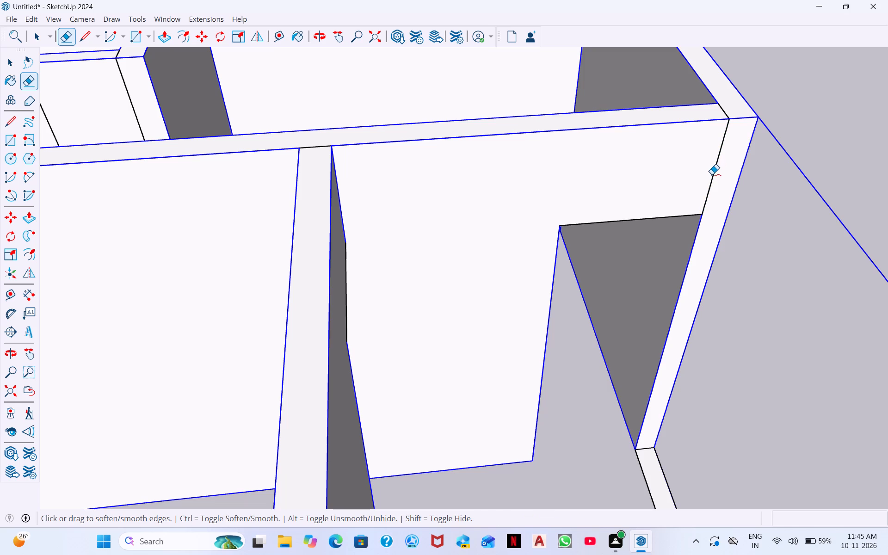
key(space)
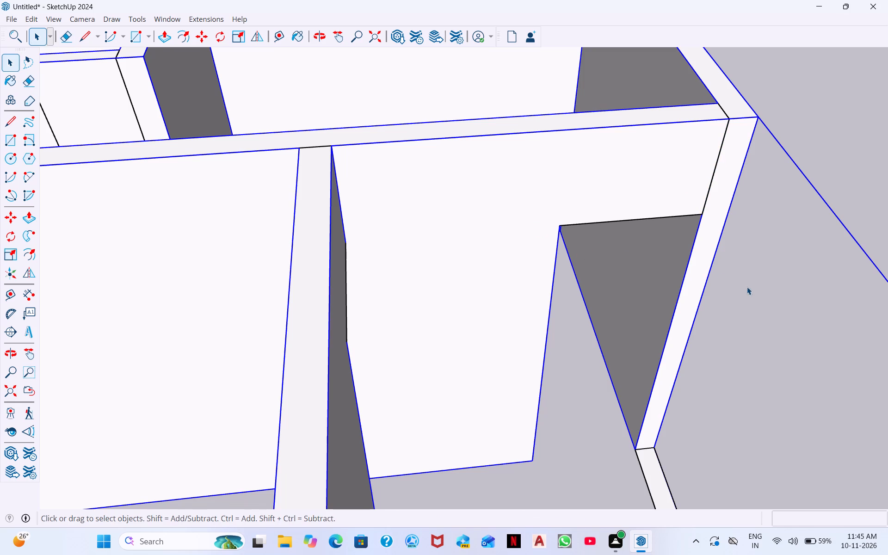
Erase both vertical seams on the face of the small corner room's header that looks toward the long partition.
scroll(247, 154, down, 3)
scroll(48, 129, down, 3)
middle_drag(71, 108, 147, 87)
scroll(52, 163, up, 3)
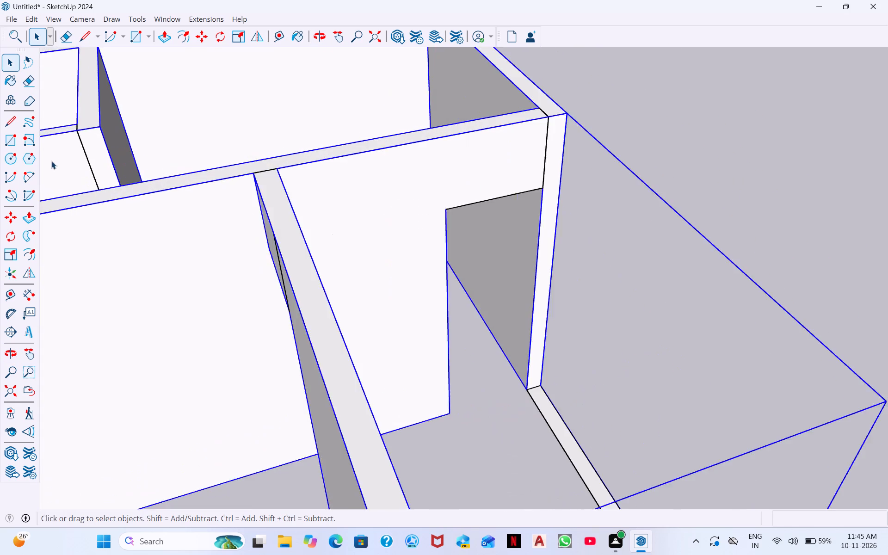
scroll(117, 169, up, 5)
click(62, 39)
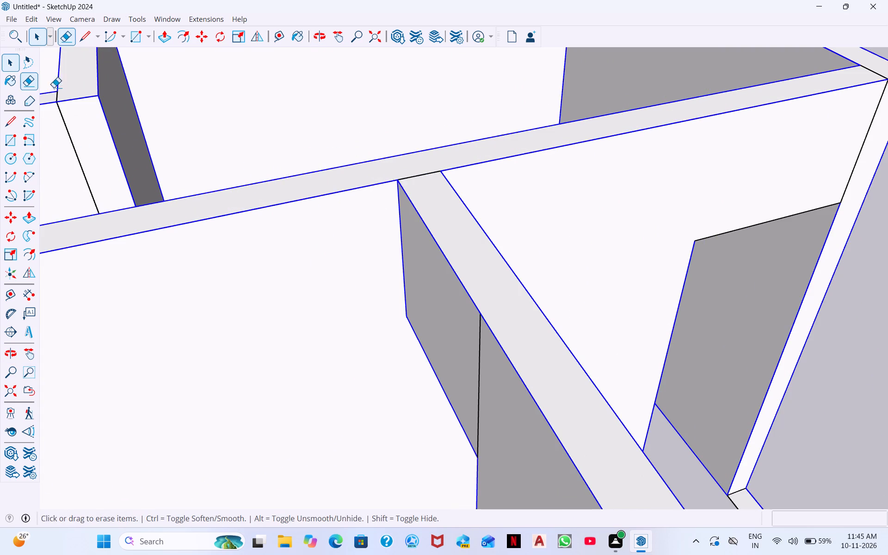
click(77, 156)
scroll(75, 150, down, 6)
middle_click(239, 137)
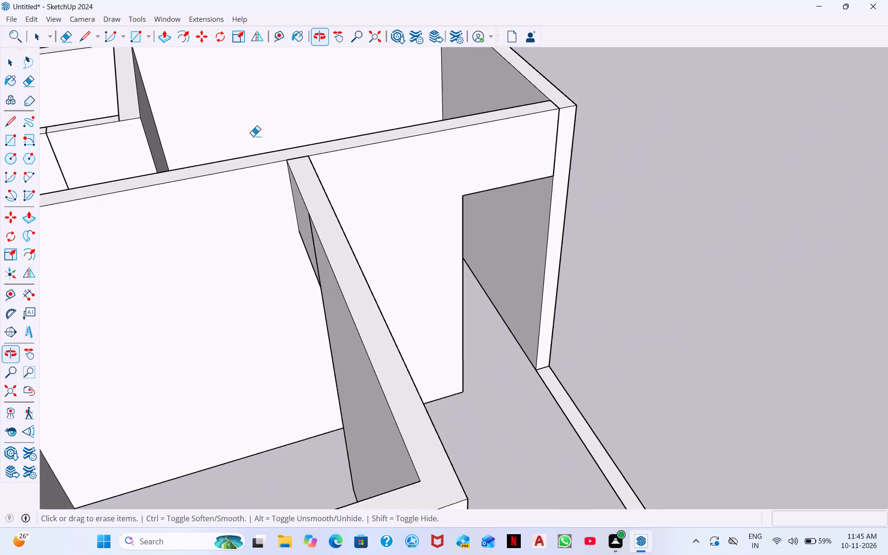
scroll(253, 136, down, 1)
middle_drag(253, 136, 111, 158)
scroll(187, 97, up, 8)
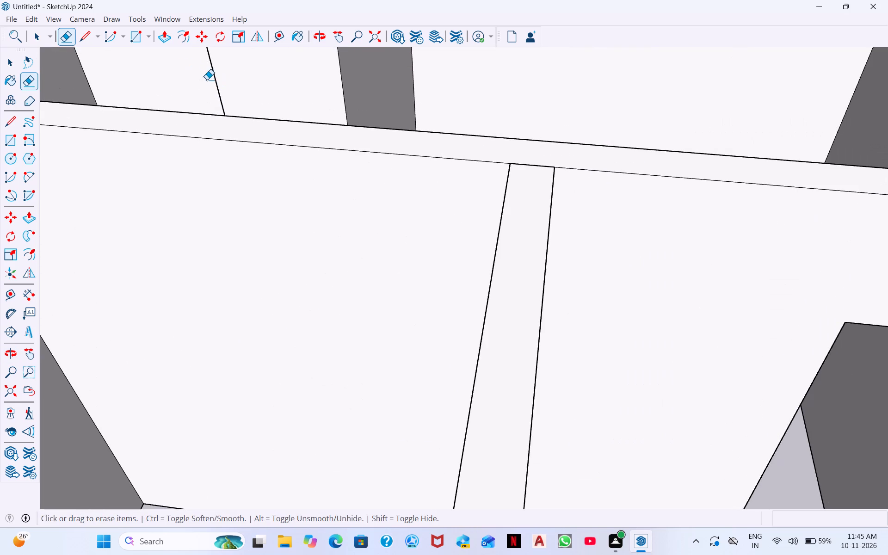
click(214, 76)
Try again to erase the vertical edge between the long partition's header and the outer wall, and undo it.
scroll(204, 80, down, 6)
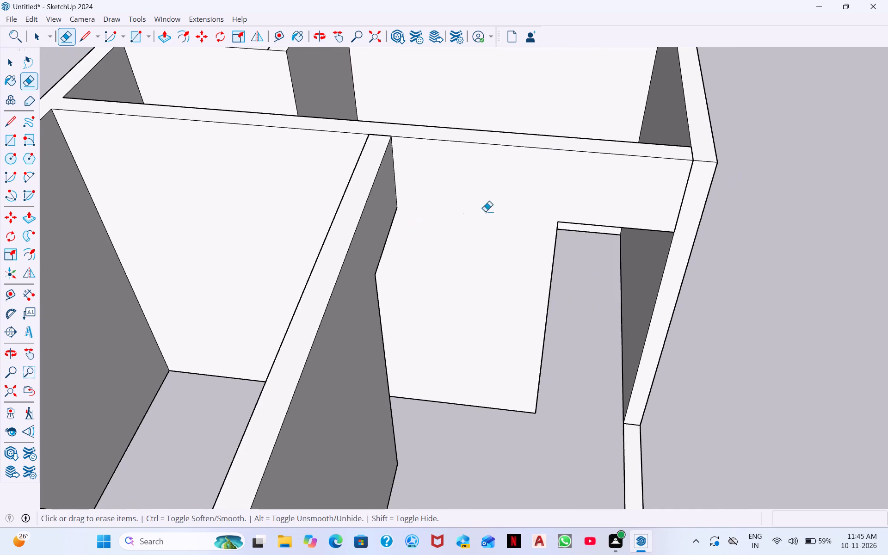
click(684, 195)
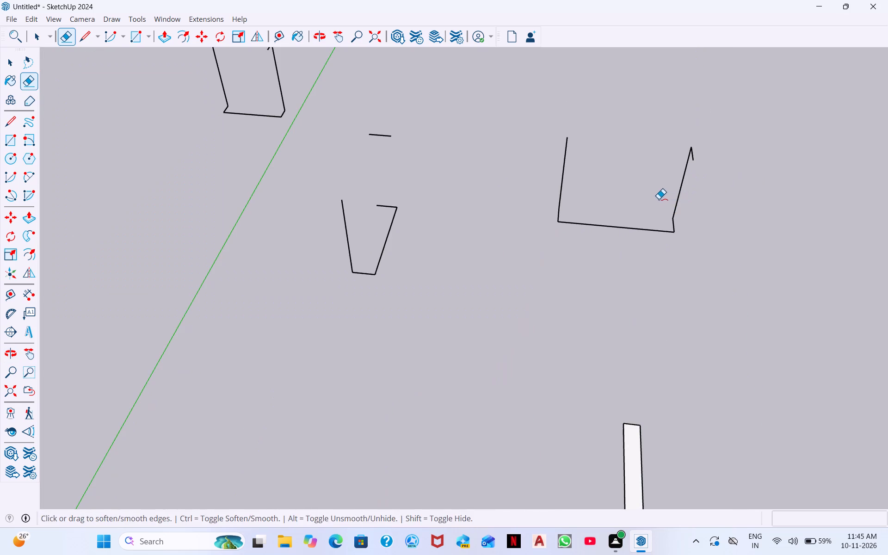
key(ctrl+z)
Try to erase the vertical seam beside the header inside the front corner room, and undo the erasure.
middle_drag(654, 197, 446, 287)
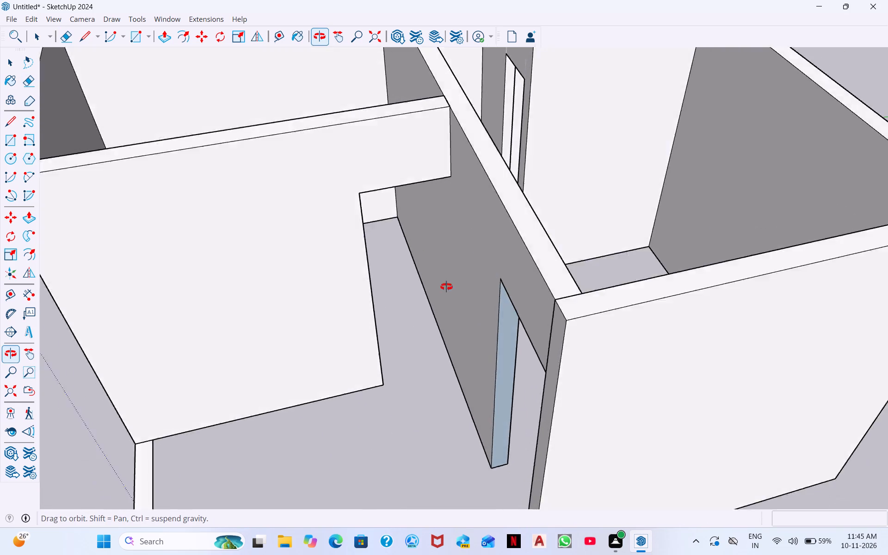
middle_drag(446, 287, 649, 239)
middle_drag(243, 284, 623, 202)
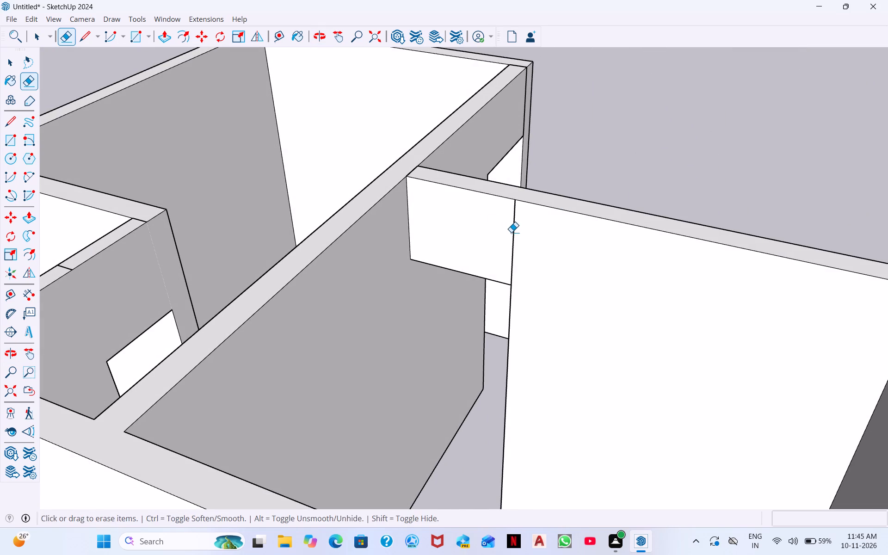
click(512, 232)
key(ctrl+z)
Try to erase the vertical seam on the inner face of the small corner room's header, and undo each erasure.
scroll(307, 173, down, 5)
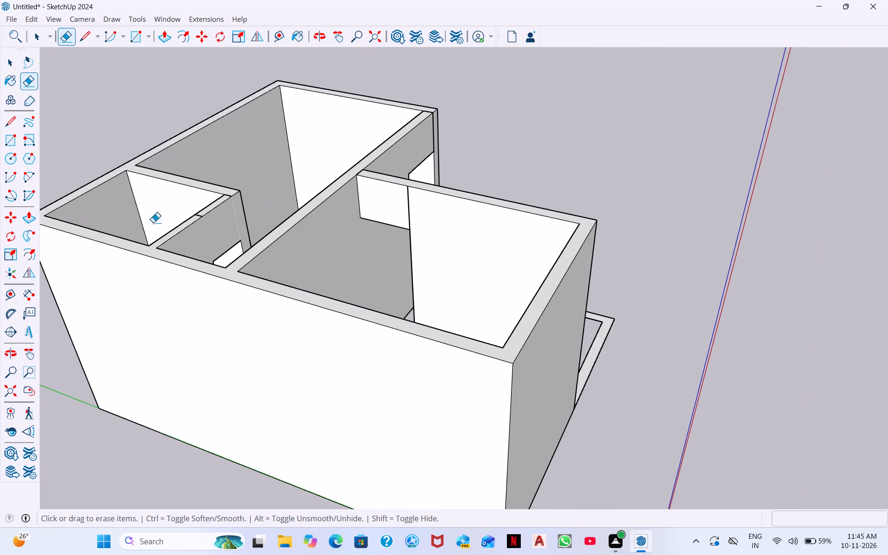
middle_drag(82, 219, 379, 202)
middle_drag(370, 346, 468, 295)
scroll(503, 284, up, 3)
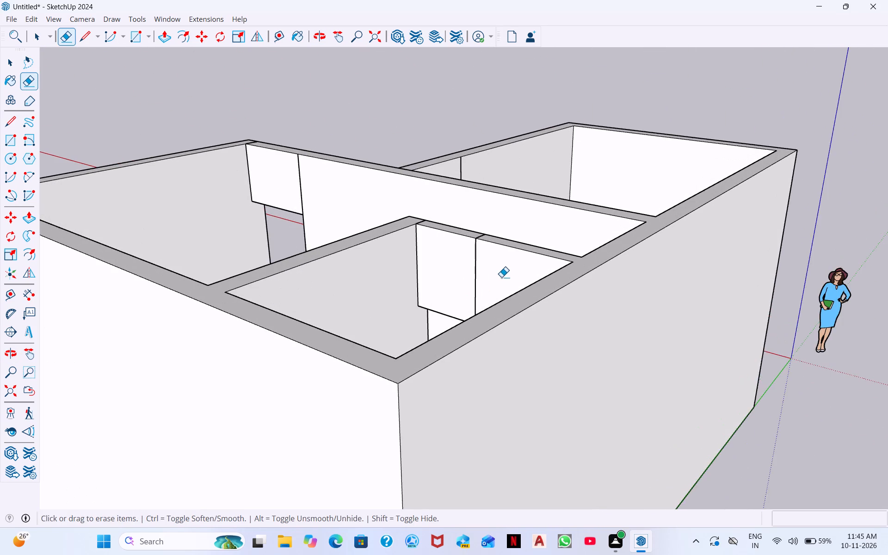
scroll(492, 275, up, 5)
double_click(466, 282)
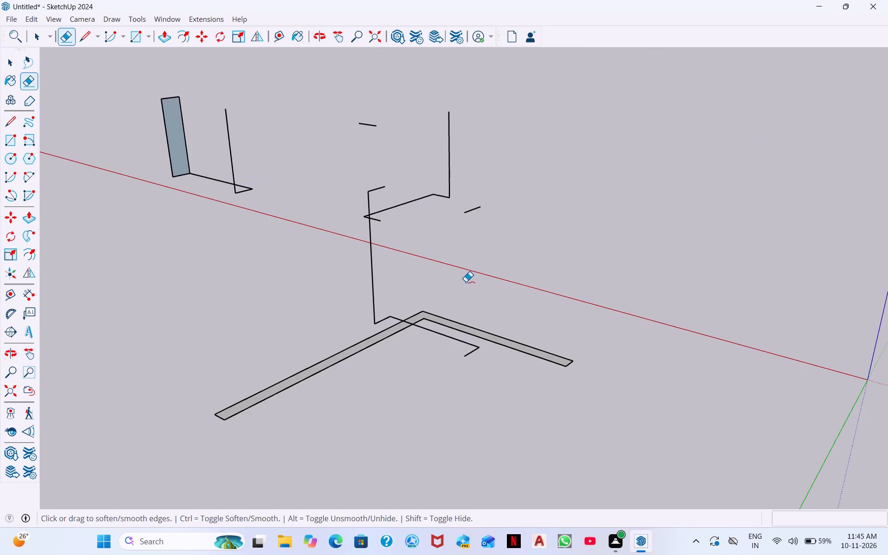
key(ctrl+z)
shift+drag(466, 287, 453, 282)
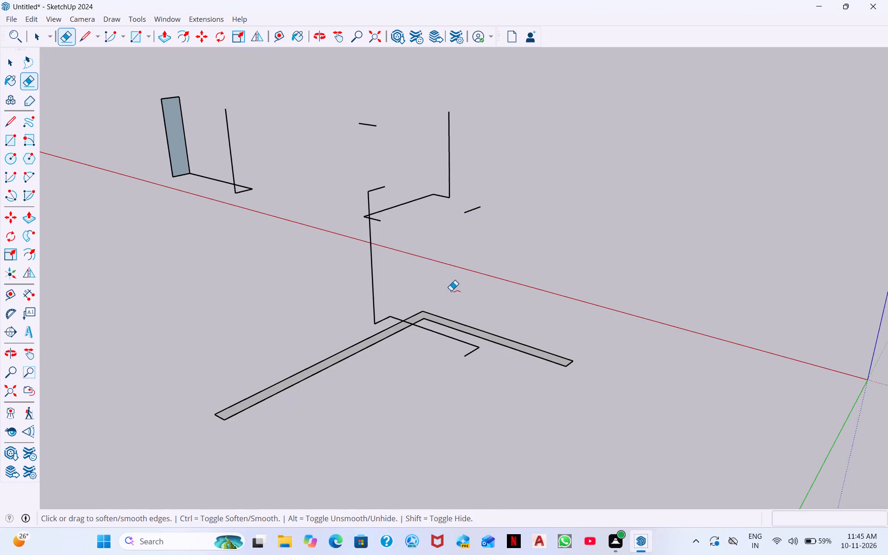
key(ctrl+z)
Open the walls object for editing and erase its vertical seam edges beside the small corner room's header and the long partition's header.
scroll(456, 287, down, 7)
middle_drag(547, 332, 489, 412)
scroll(547, 332, down, 1)
scroll(359, 193, up, 5)
scroll(360, 197, down, 8)
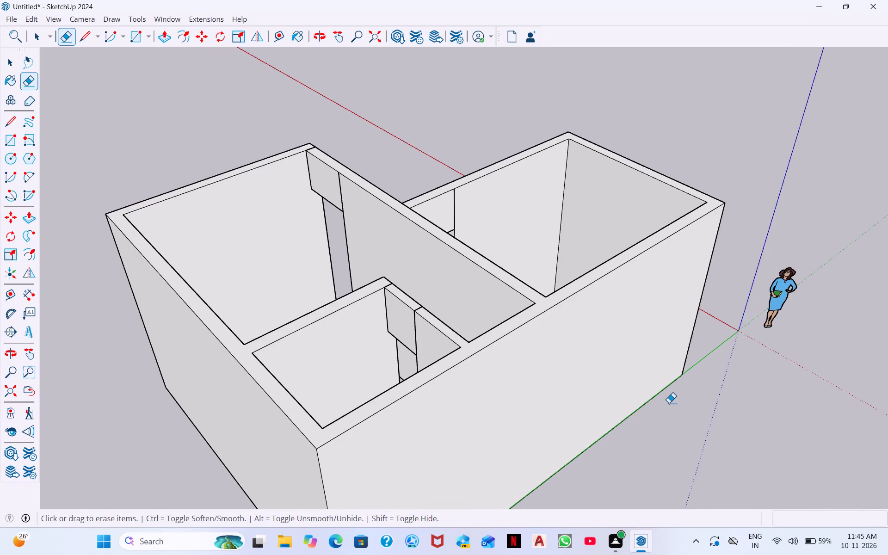
key(space)
double_click(562, 370)
scroll(395, 319, up, 4)
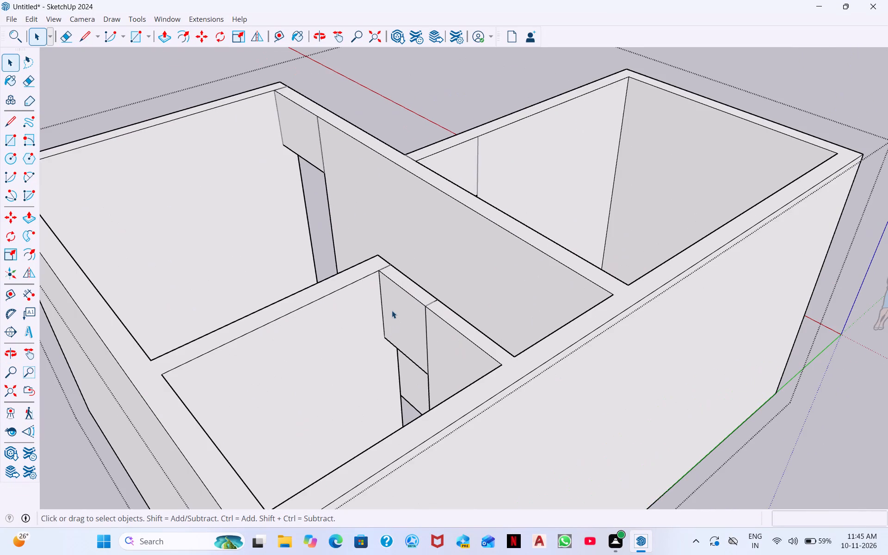
click(63, 38)
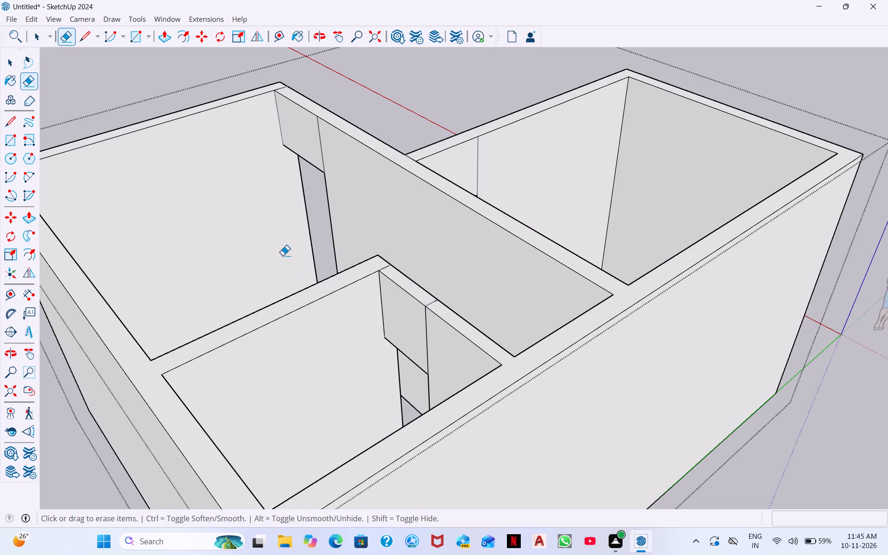
shift+click(427, 337)
shift+click(434, 305)
shift+click(429, 302)
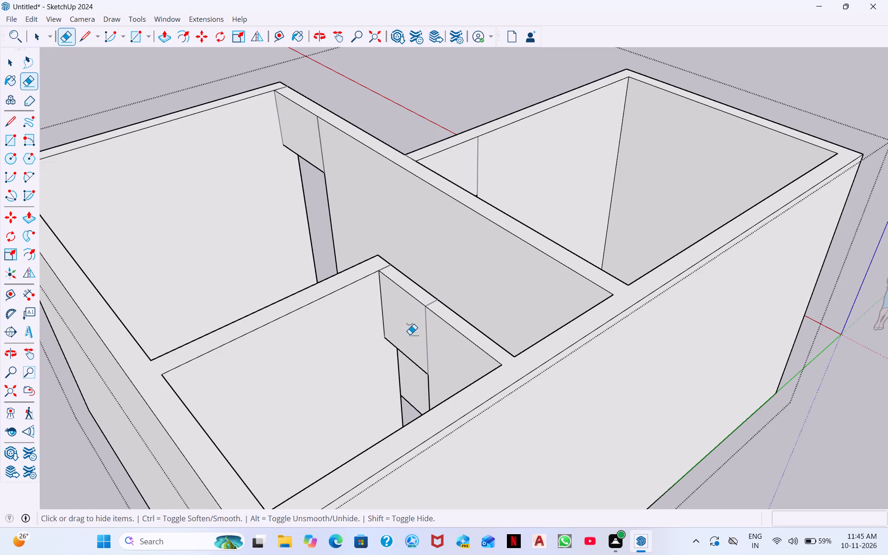
shift+drag(422, 333, 434, 341)
shift+drag(322, 137, 301, 125)
Erase the walls' vertical seam edge beside the header on the inner face of the front corner room.
middle_drag(487, 178, 284, 170)
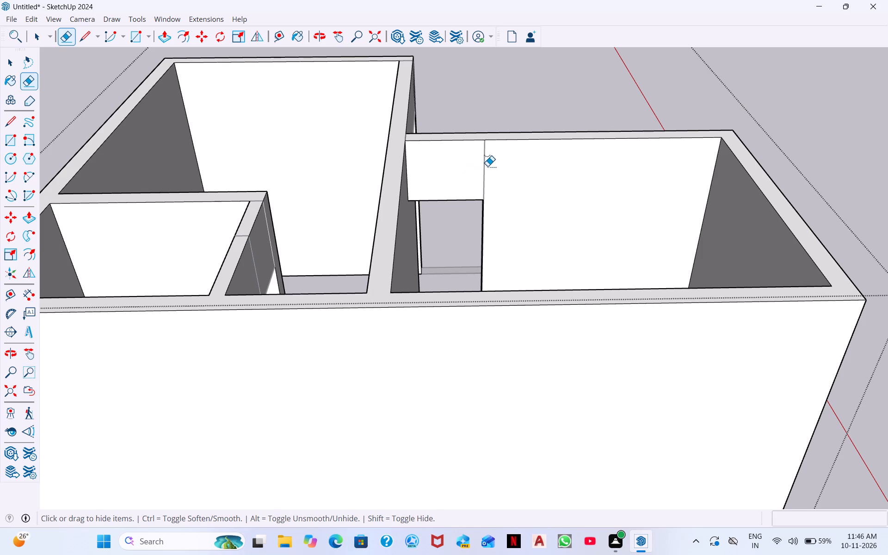
shift+drag(487, 166, 468, 169)
shift+click(487, 167)
shift+triple_click(485, 167)
Erase the walls' vertical edge where the long partition's header meets the outer wall.
middle_drag(597, 172, 214, 151)
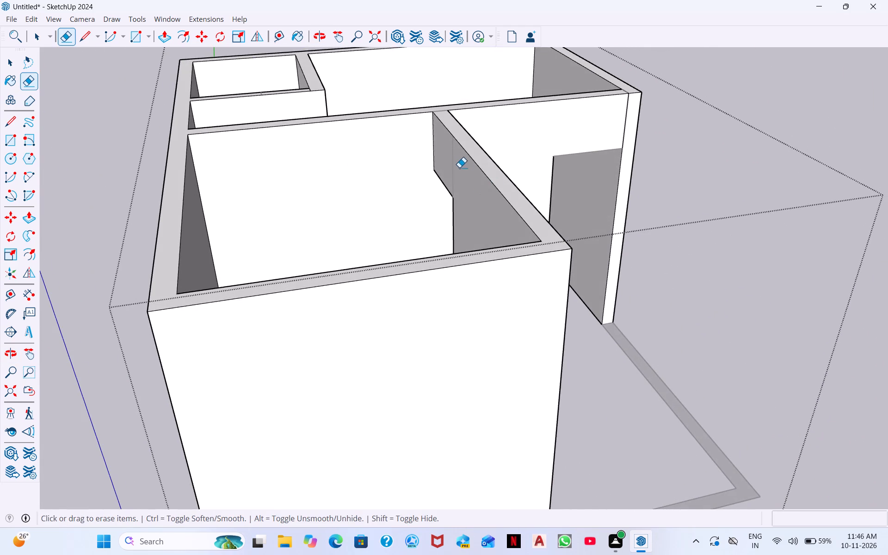
scroll(457, 164, up, 1)
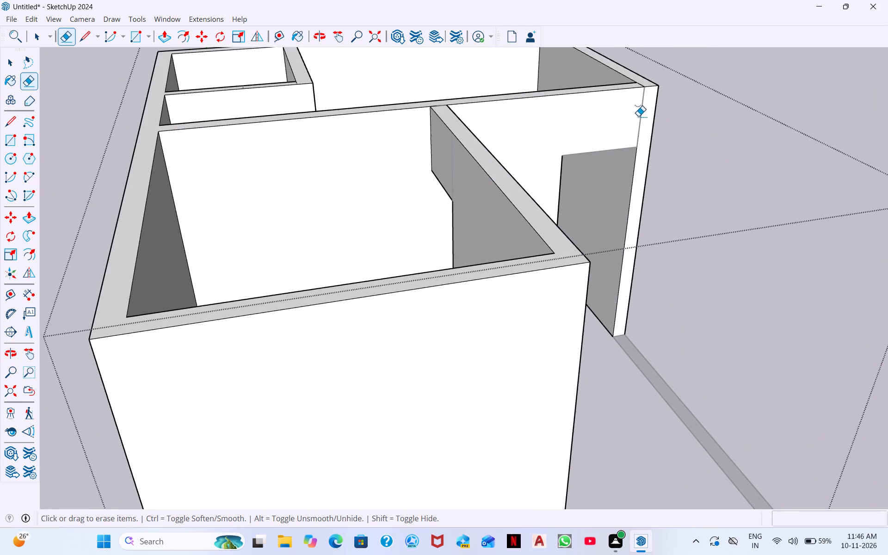
shift+drag(646, 116, 614, 124)
shift+click(635, 122)
shift+double_click(639, 119)
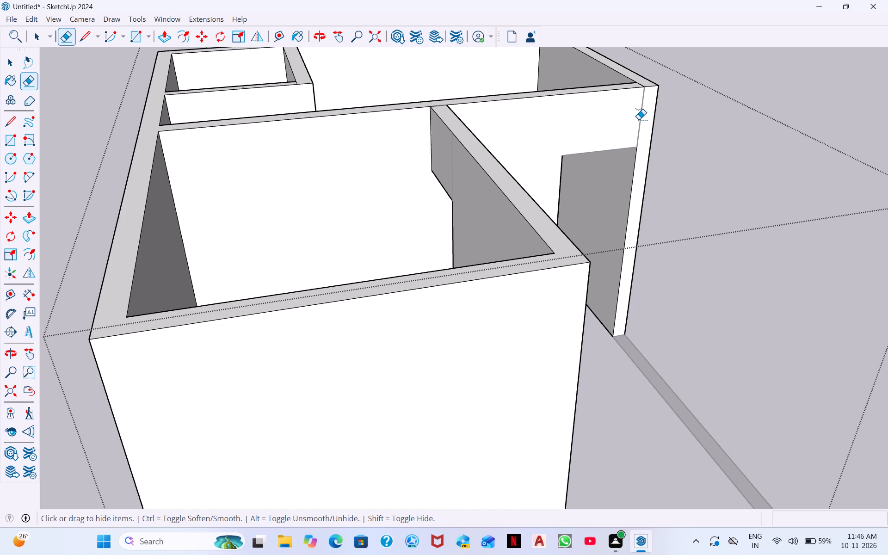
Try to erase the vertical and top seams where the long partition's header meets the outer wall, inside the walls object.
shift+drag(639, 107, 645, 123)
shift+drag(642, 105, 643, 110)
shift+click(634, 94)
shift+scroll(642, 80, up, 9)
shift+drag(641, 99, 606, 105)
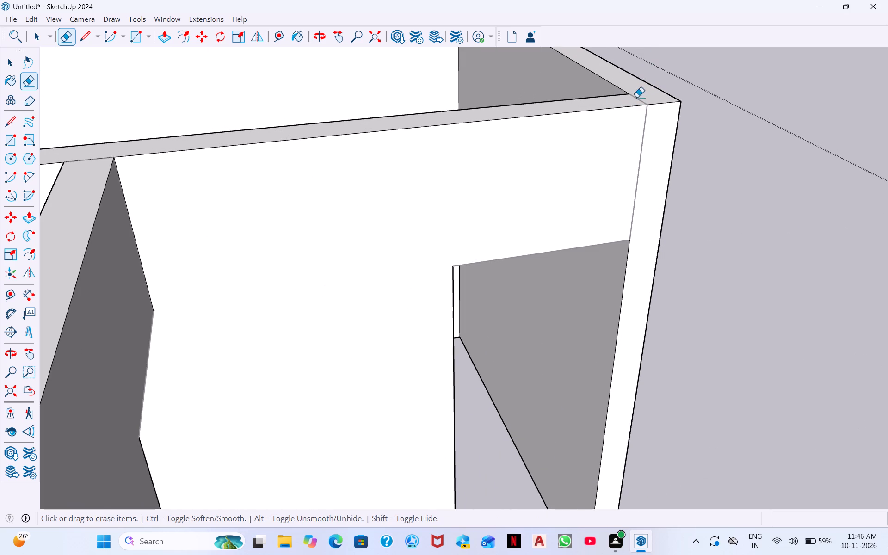
Close the walls object and erase the vertical and top seams of the long partition's header beside the outer wall.
scroll(633, 102, down, 4)
key(space)
click(755, 213)
click(802, 123)
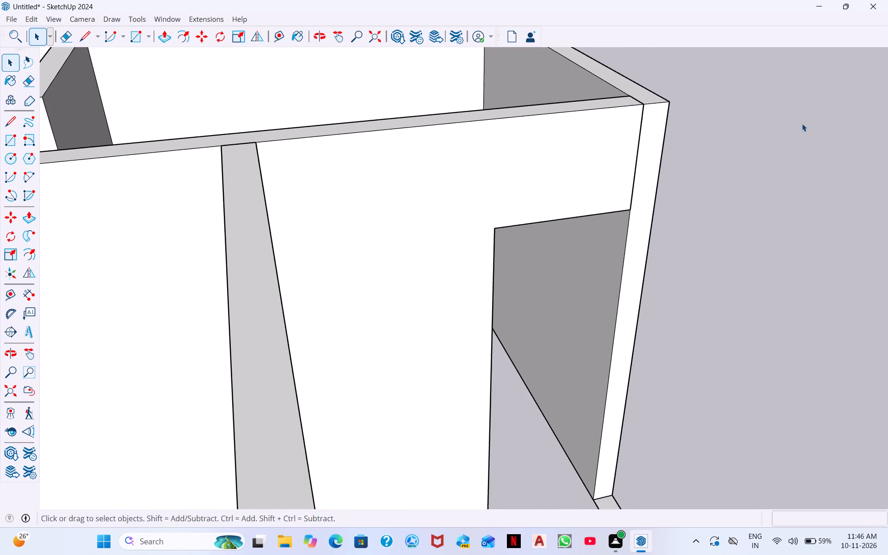
middle_drag(449, 216, 241, 183)
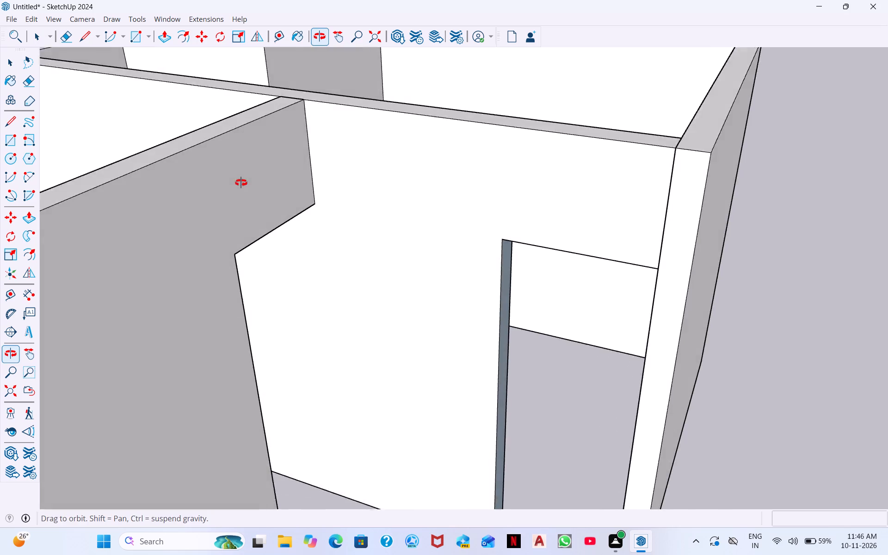
middle_drag(241, 183, 241, 174)
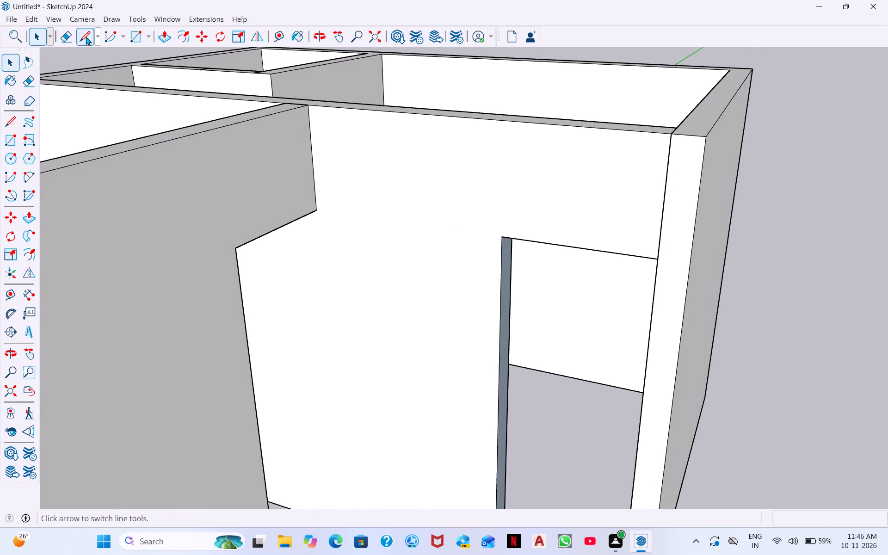
click(72, 37)
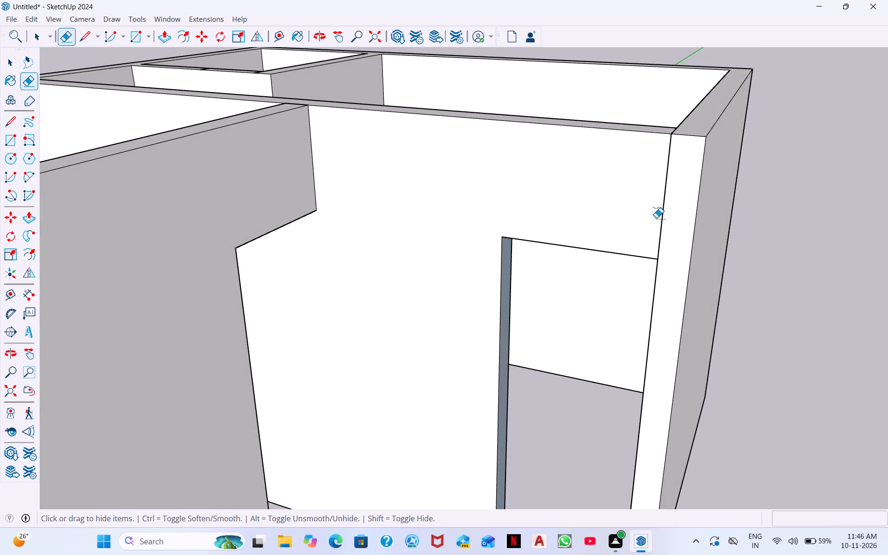
shift+click(663, 214)
scroll(631, 153, down, 1)
middle_drag(631, 153, 735, 296)
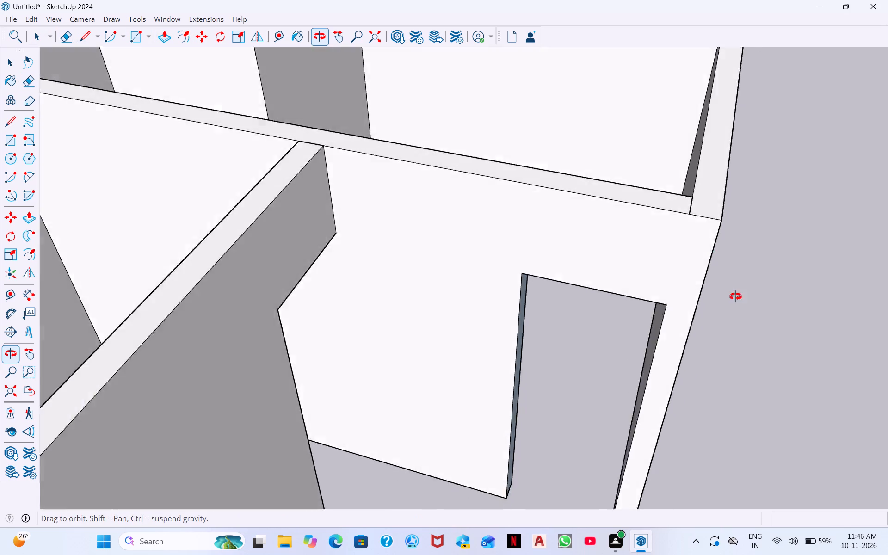
middle_drag(735, 296, 887, 259)
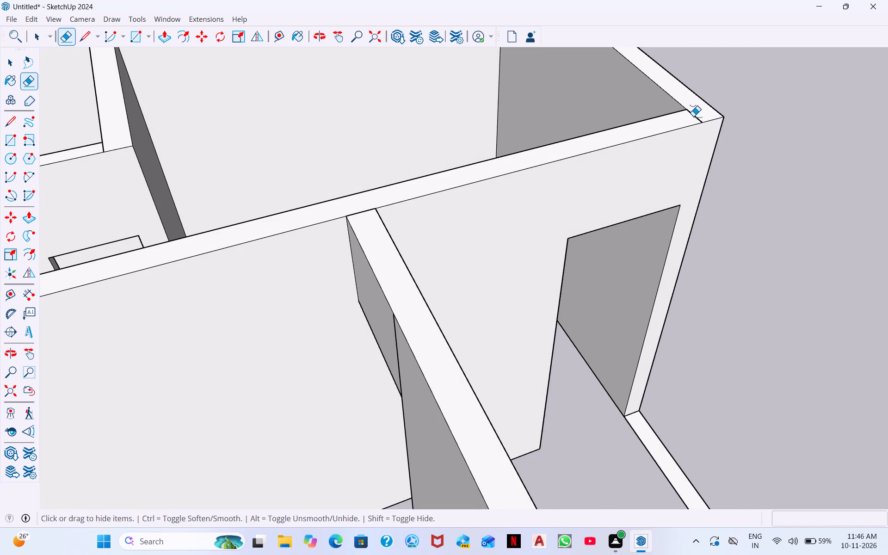
shift+click(694, 115)
Erase the headers' vertical seams on the front corner room's inner face and on the large room's side of the long partition.
middle_drag(664, 116, 885, 85)
scroll(663, 120, down, 1)
middle_drag(387, 182, 768, 158)
shift+click(606, 161)
shift+click(606, 161)
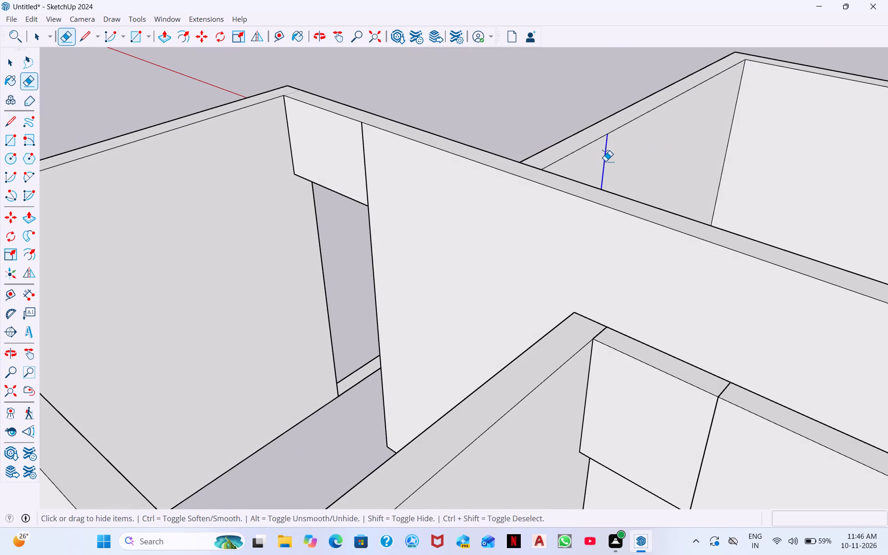
shift+middle_drag(432, 160, 522, 155)
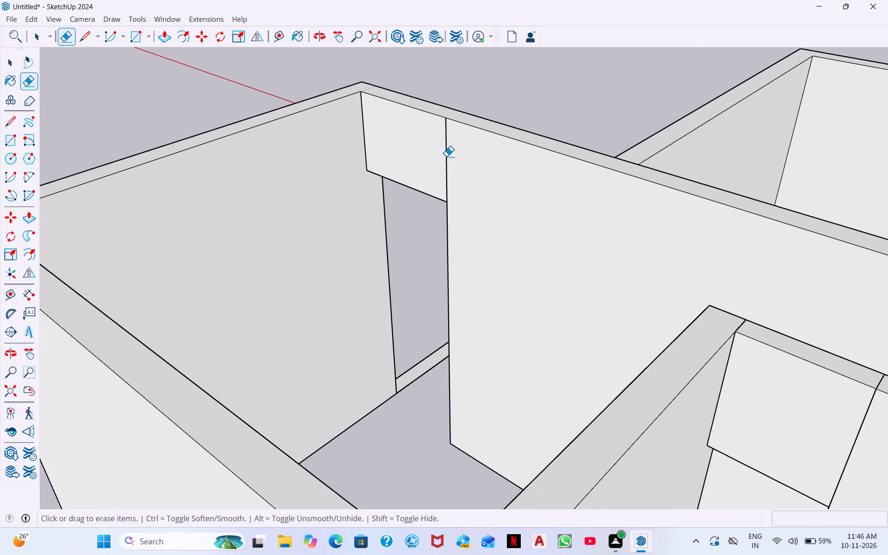
shift+click(446, 156)
Erase the vertical seam and the adjoining top seam of the small corner room's header.
shift+scroll(462, 181, down, 3)
shift+middle_drag(462, 194, 464, 199)
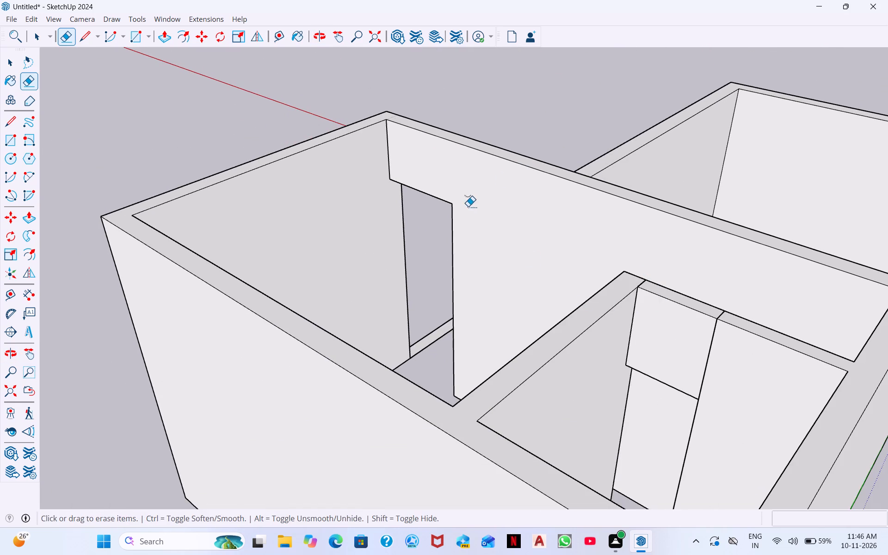
shift+middle_drag(661, 360, 672, 253)
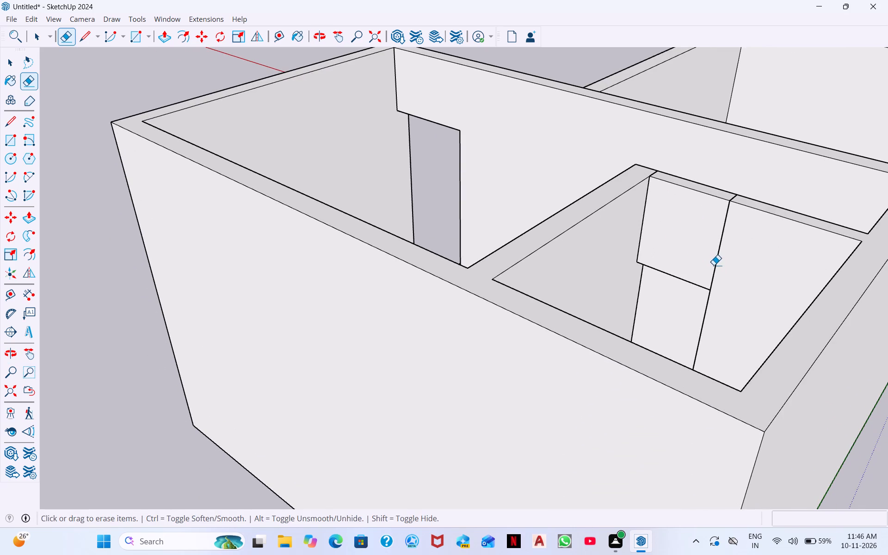
shift+click(715, 264)
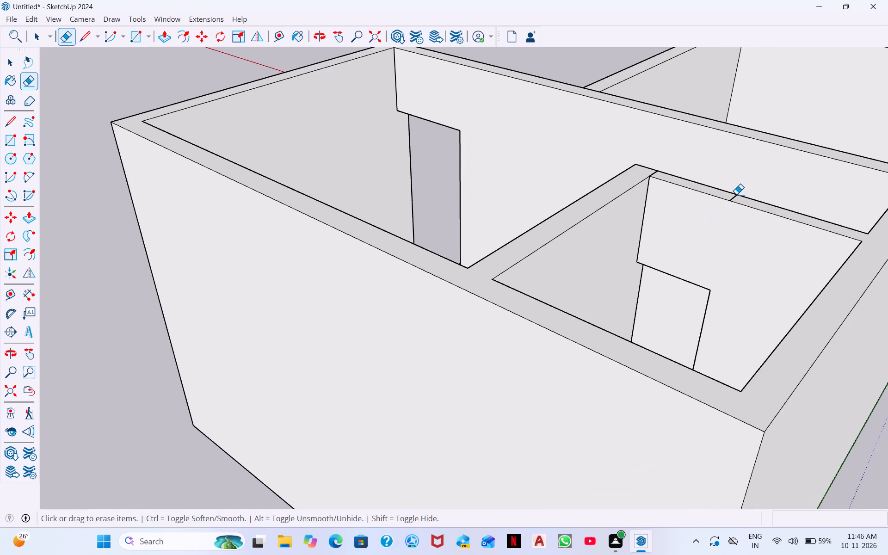
shift+click(735, 197)
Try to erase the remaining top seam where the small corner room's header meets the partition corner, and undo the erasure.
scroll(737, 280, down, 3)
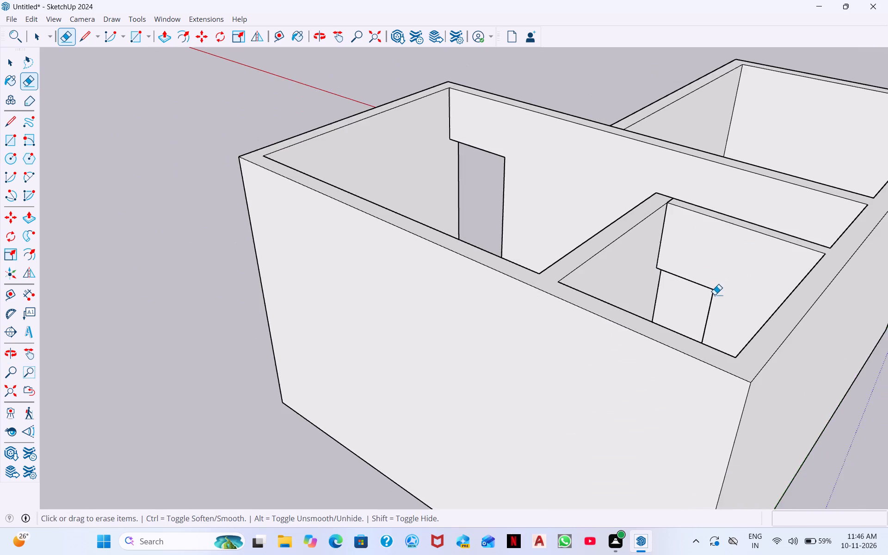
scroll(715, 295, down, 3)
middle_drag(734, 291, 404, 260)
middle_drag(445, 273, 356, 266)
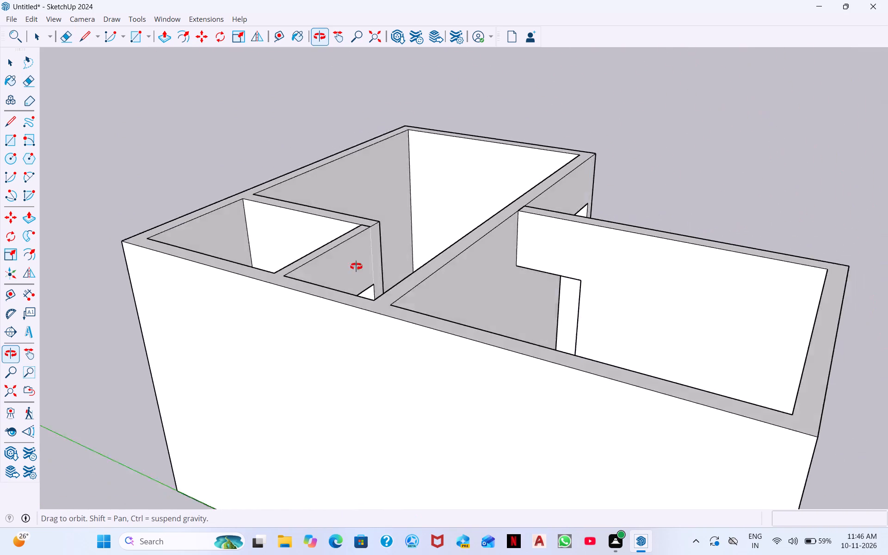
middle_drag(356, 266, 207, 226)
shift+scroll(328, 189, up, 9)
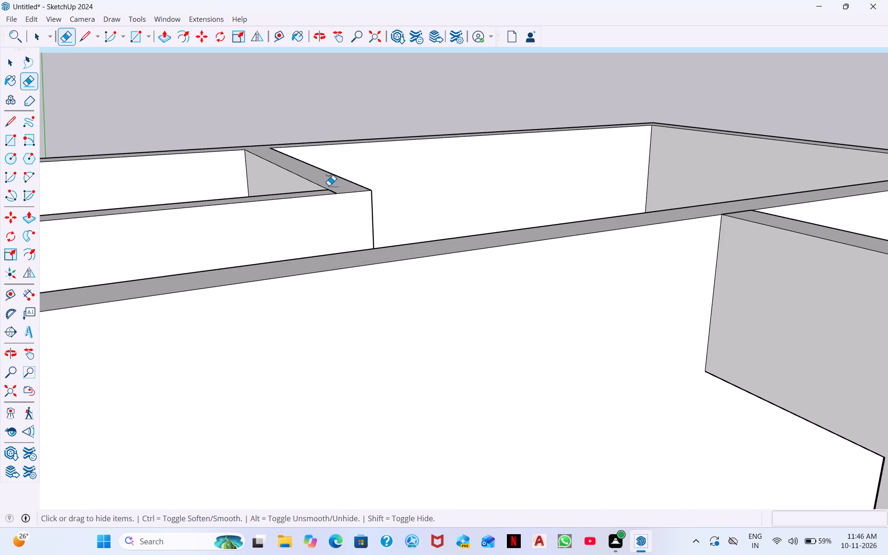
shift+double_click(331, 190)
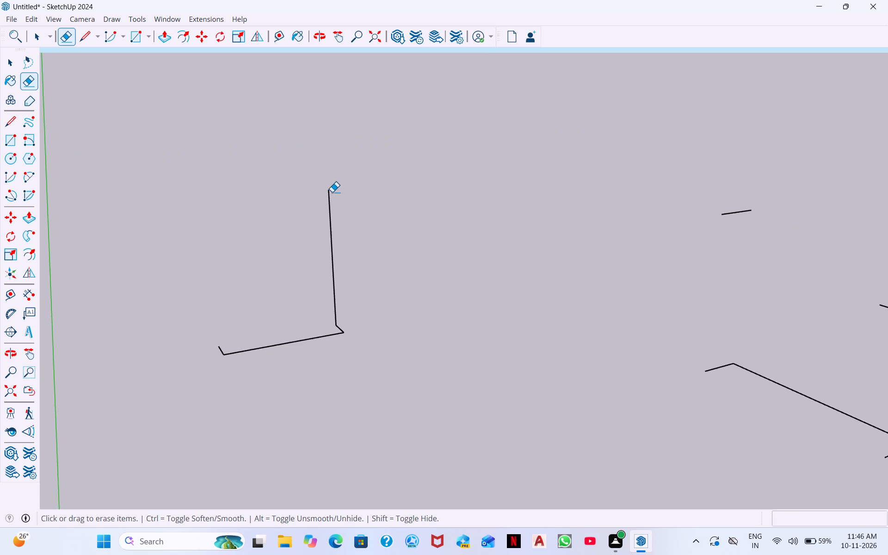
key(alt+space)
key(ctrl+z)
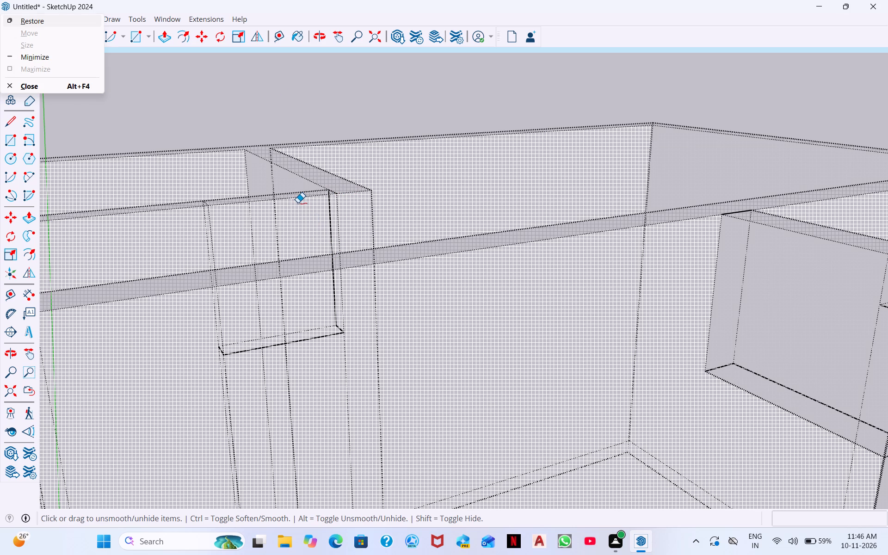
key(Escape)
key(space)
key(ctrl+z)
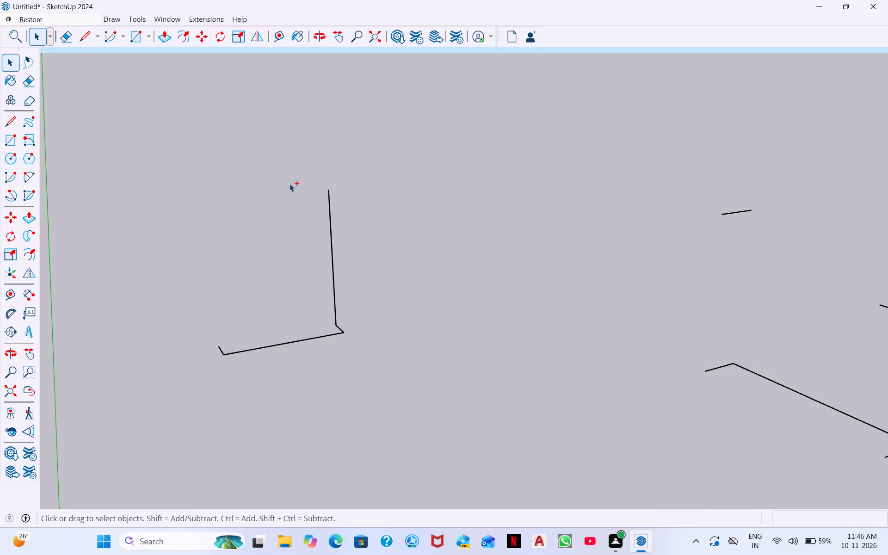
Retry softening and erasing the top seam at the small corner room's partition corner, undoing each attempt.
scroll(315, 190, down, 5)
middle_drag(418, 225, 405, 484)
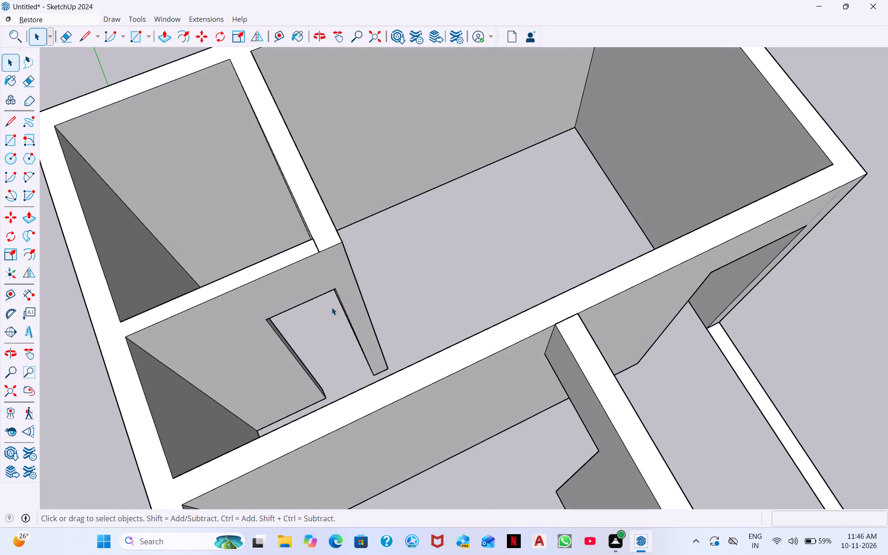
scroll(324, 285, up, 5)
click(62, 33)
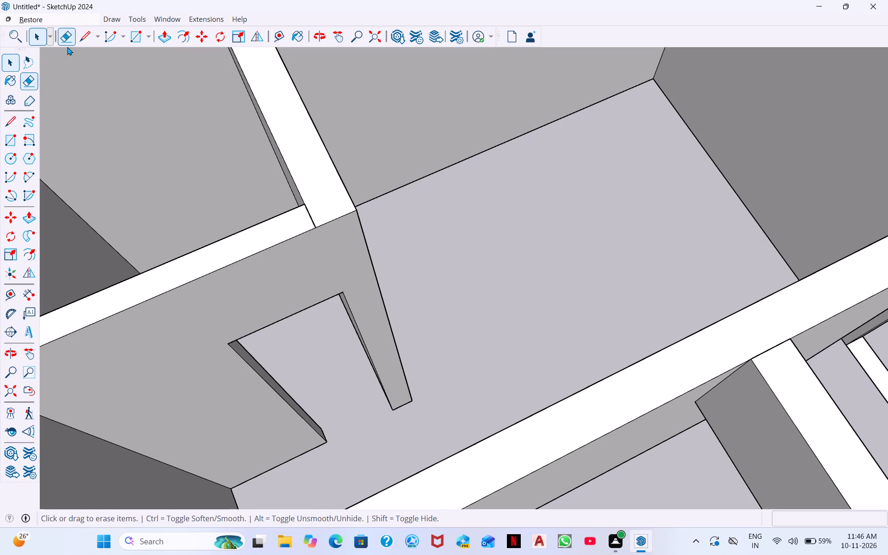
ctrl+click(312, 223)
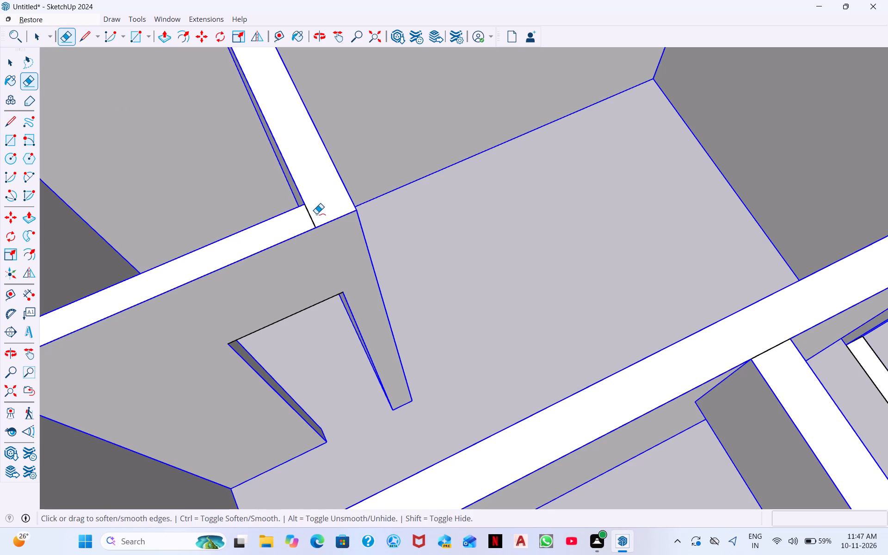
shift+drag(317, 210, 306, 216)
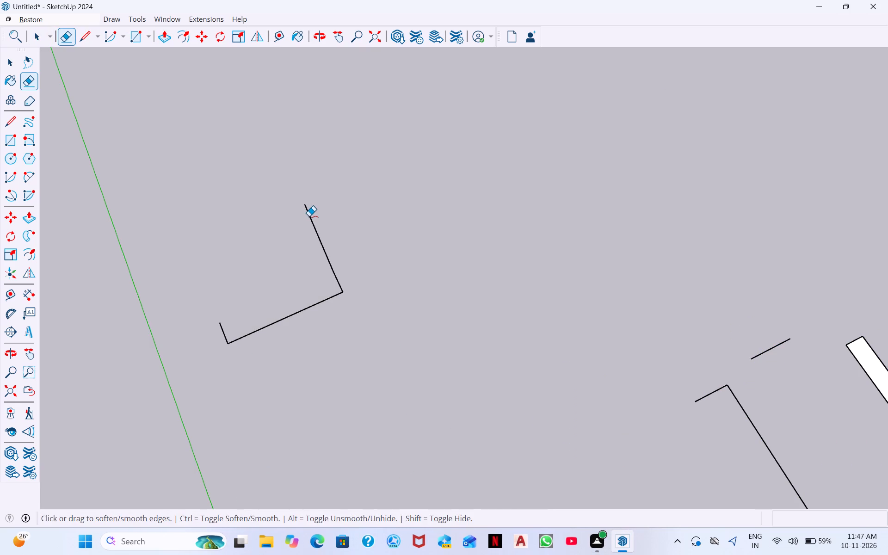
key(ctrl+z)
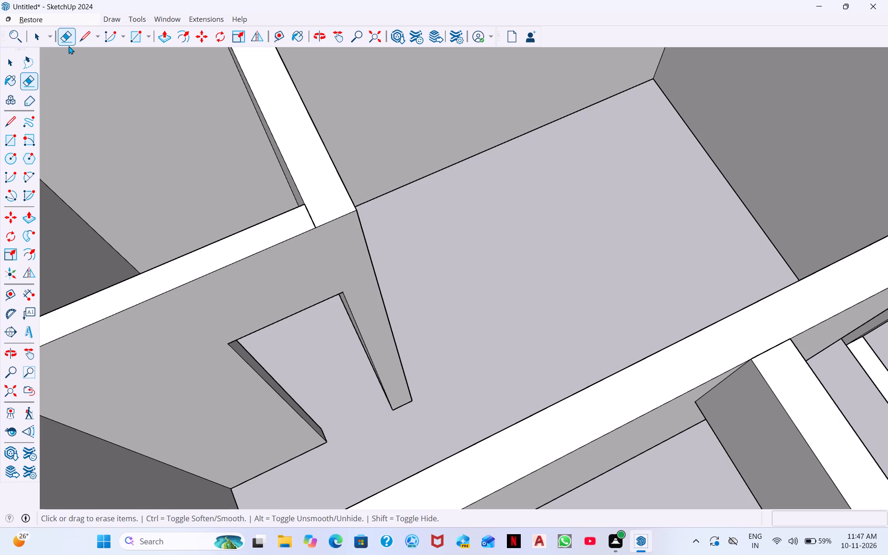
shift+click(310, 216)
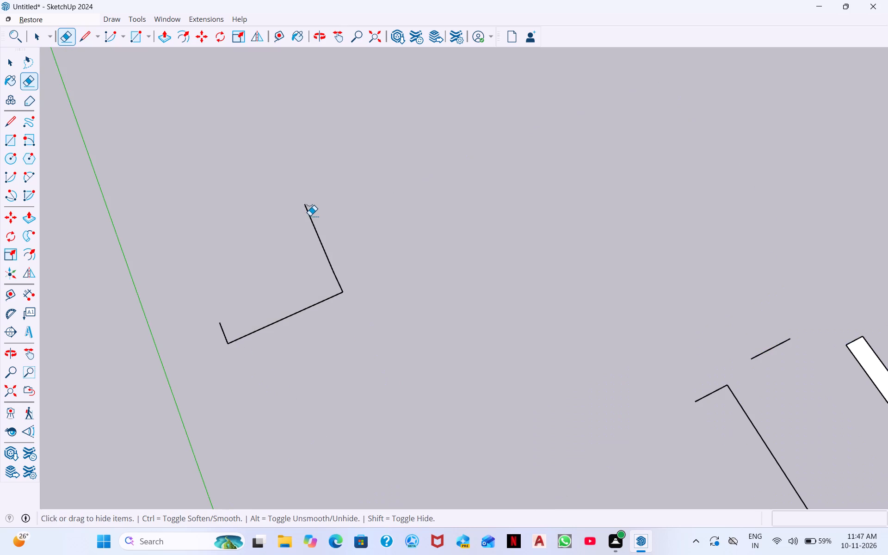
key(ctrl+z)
Open the walls object for editing.
scroll(270, 130, down, 11)
middle_drag(294, 153, 292, 160)
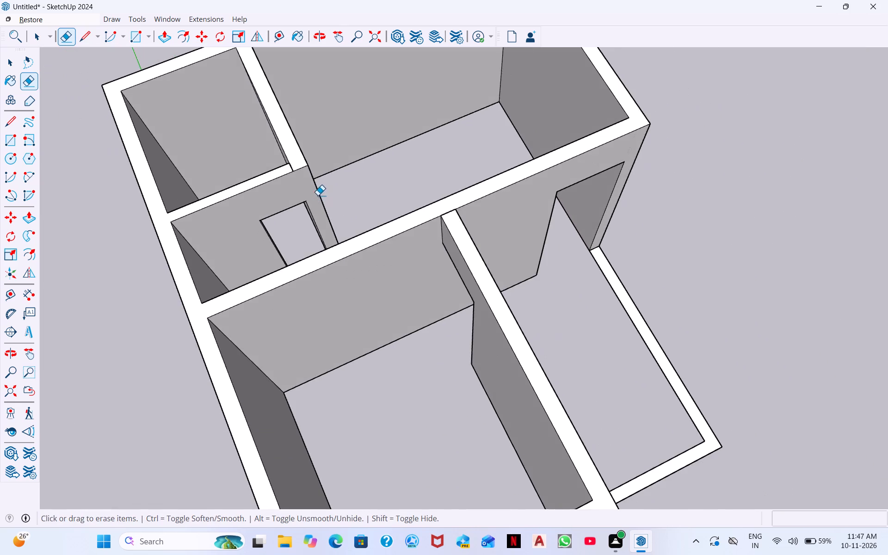
middle_drag(318, 195, 555, 121)
middle_drag(469, 317, 497, 74)
middle_drag(410, 261, 436, 206)
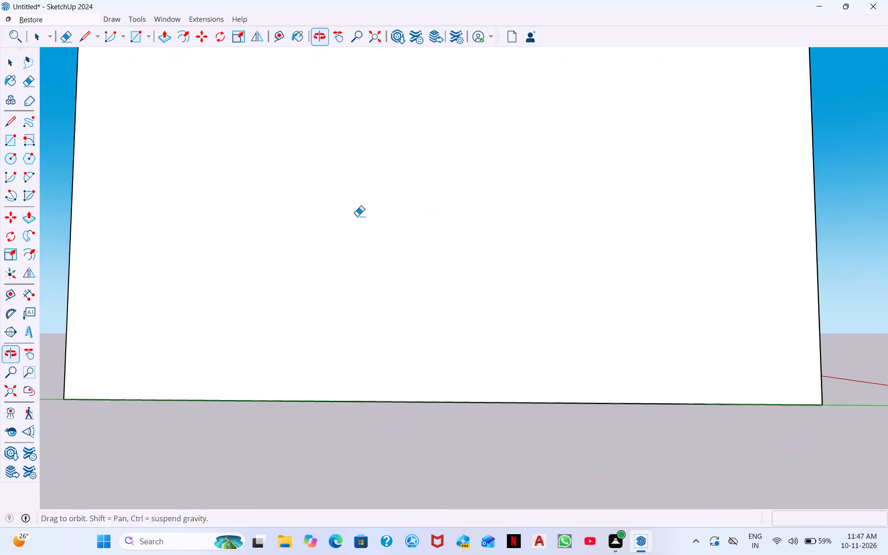
click(659, 471)
key(space)
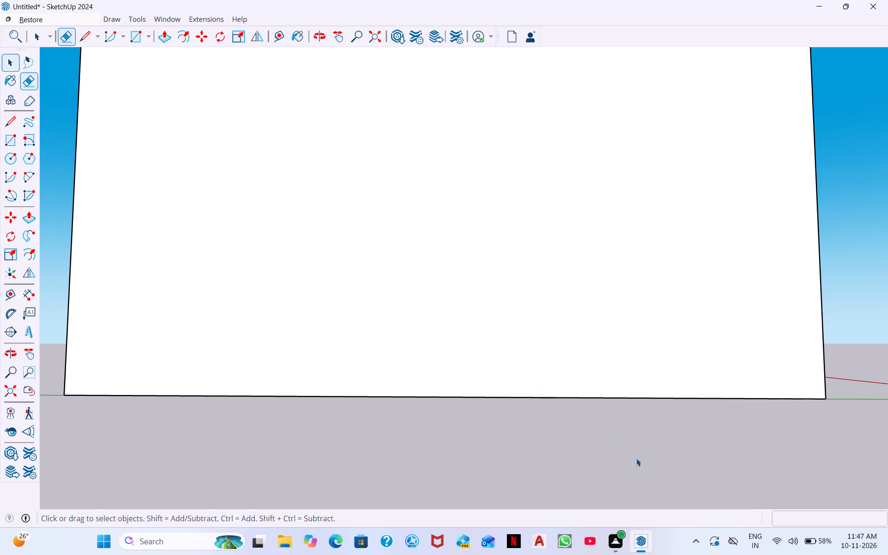
double_click(323, 310)
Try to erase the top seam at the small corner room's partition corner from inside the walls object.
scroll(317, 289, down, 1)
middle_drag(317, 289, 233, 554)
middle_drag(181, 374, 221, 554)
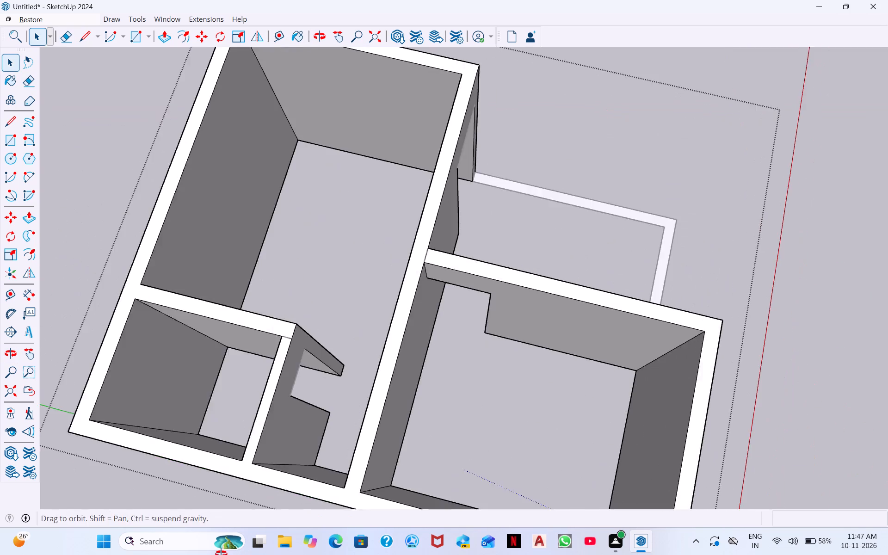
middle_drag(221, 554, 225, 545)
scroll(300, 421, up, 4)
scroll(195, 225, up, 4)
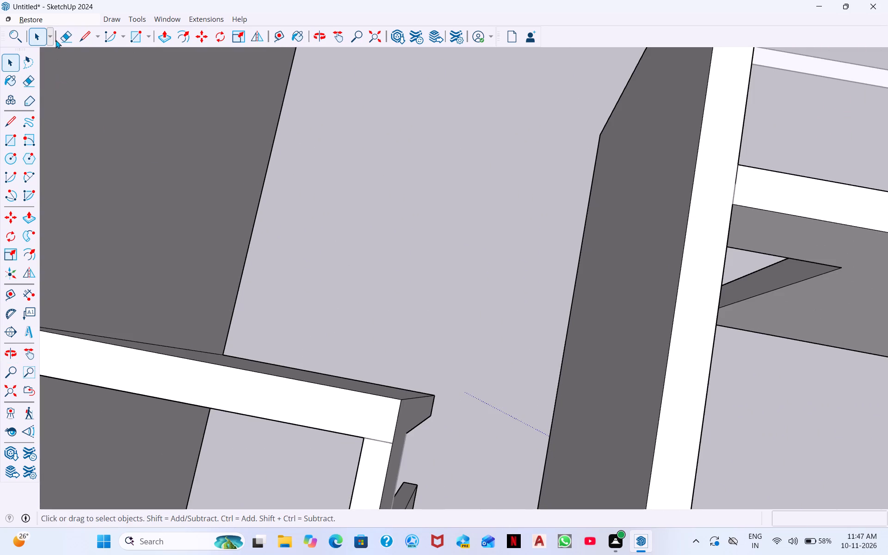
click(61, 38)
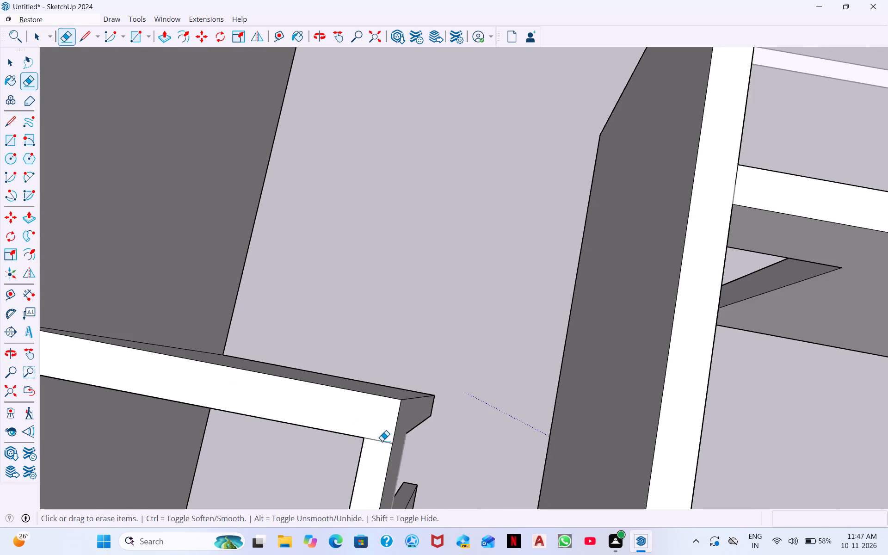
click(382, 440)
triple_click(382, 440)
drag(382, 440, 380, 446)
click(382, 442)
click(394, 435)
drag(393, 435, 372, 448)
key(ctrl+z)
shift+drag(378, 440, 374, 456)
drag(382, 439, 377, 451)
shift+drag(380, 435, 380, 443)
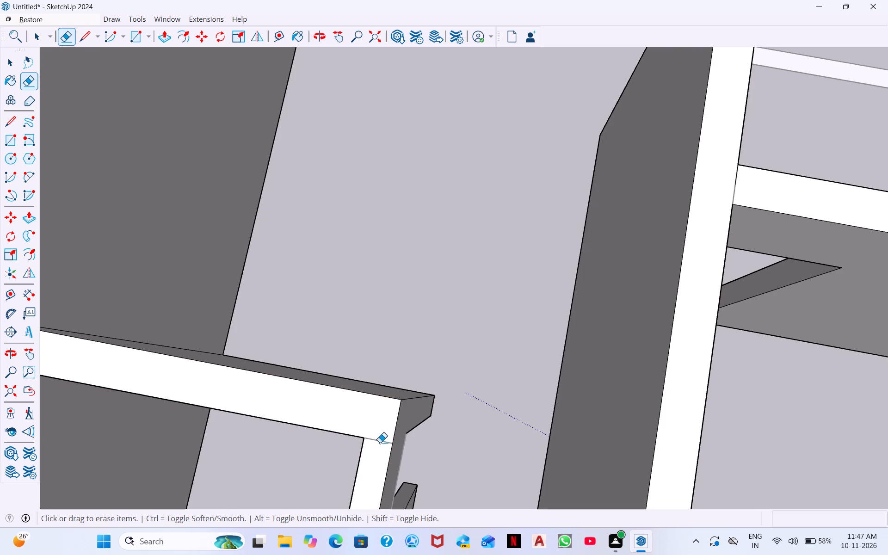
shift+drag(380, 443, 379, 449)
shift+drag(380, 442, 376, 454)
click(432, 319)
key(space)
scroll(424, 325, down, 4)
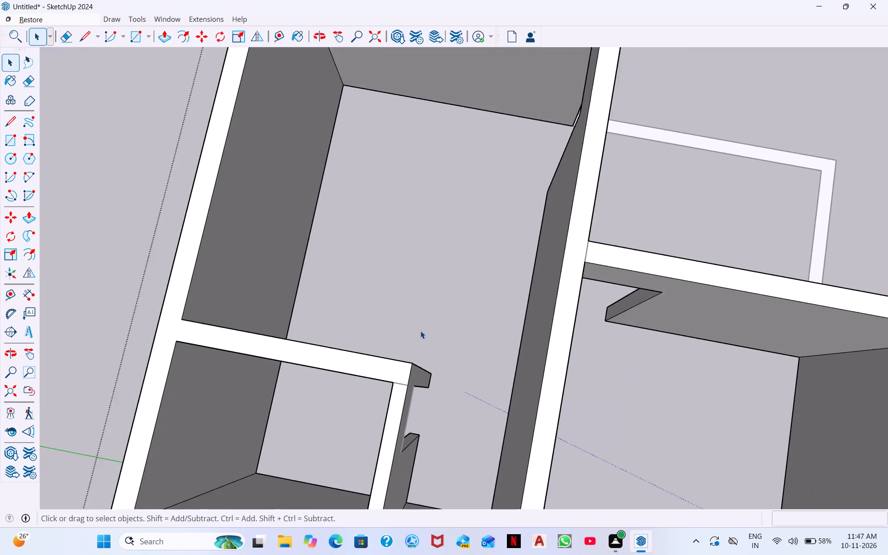
Close the walls object and erase the top seam at the small corner room's partition corner from outside it.
scroll(420, 331, down, 4)
middle_drag(439, 348, 443, 304)
click(662, 148)
double_click(661, 148)
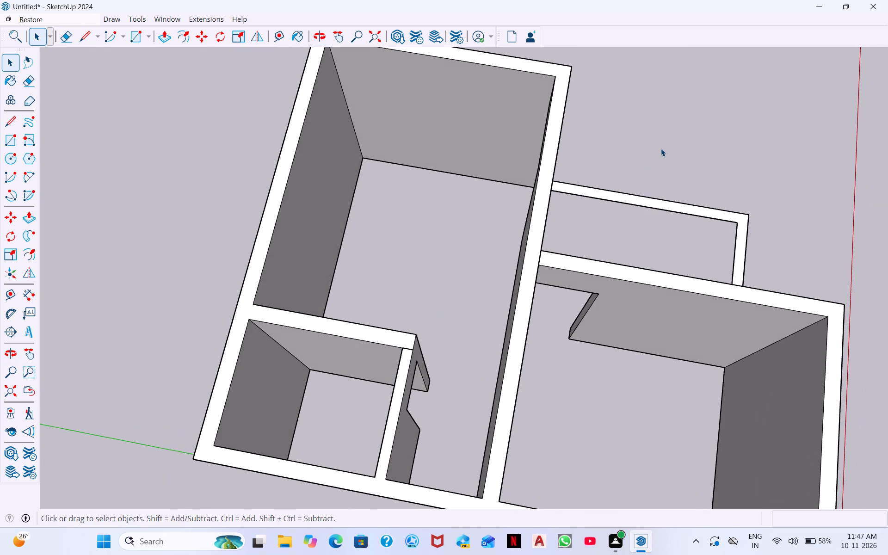
middle_drag(397, 340, 407, 225)
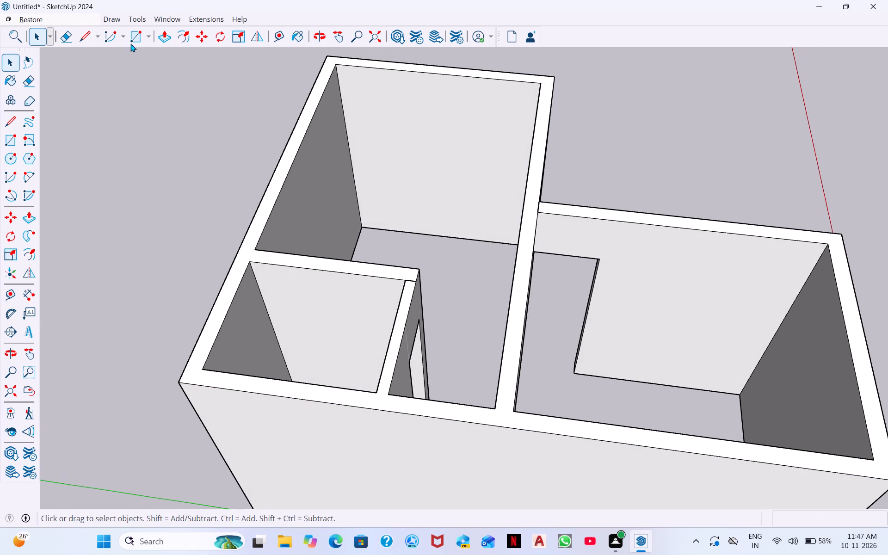
click(73, 37)
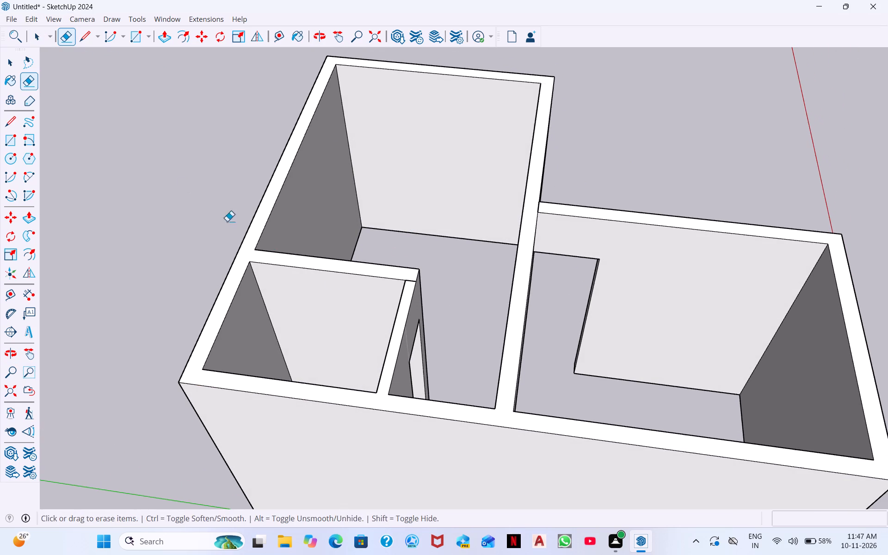
double_click(411, 282)
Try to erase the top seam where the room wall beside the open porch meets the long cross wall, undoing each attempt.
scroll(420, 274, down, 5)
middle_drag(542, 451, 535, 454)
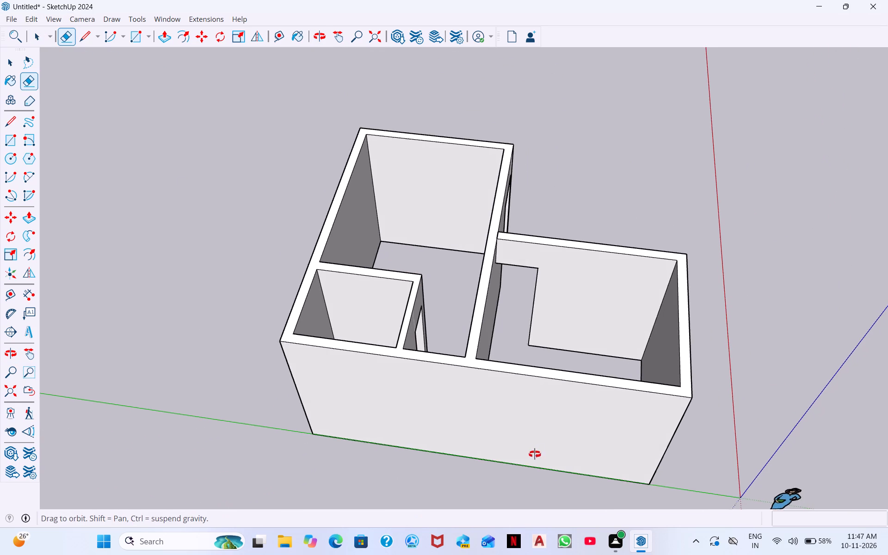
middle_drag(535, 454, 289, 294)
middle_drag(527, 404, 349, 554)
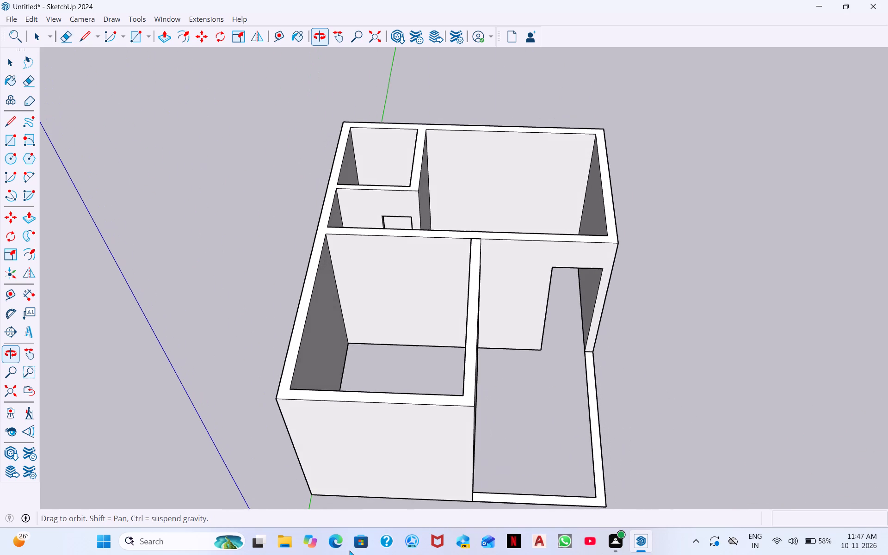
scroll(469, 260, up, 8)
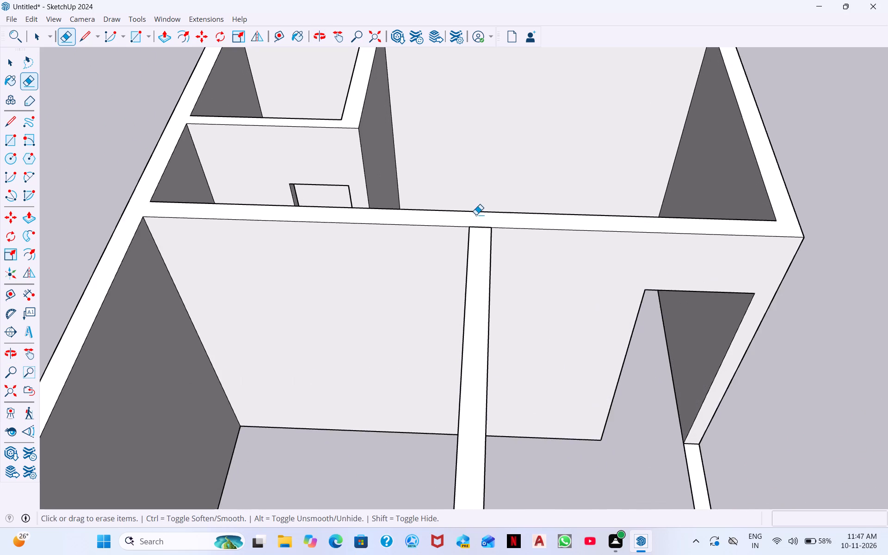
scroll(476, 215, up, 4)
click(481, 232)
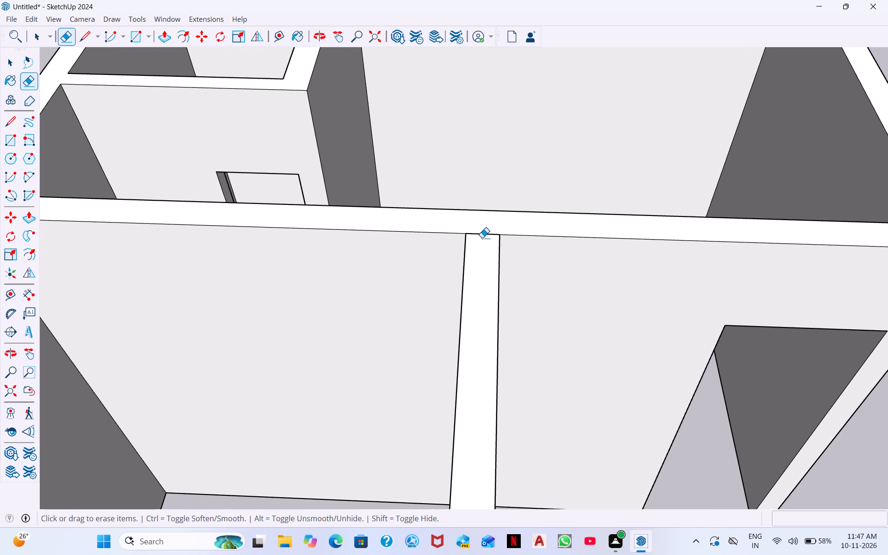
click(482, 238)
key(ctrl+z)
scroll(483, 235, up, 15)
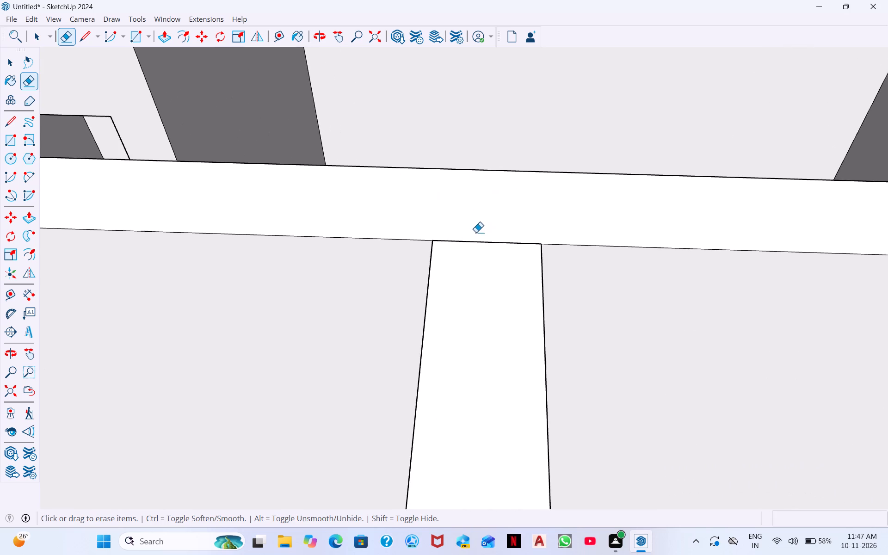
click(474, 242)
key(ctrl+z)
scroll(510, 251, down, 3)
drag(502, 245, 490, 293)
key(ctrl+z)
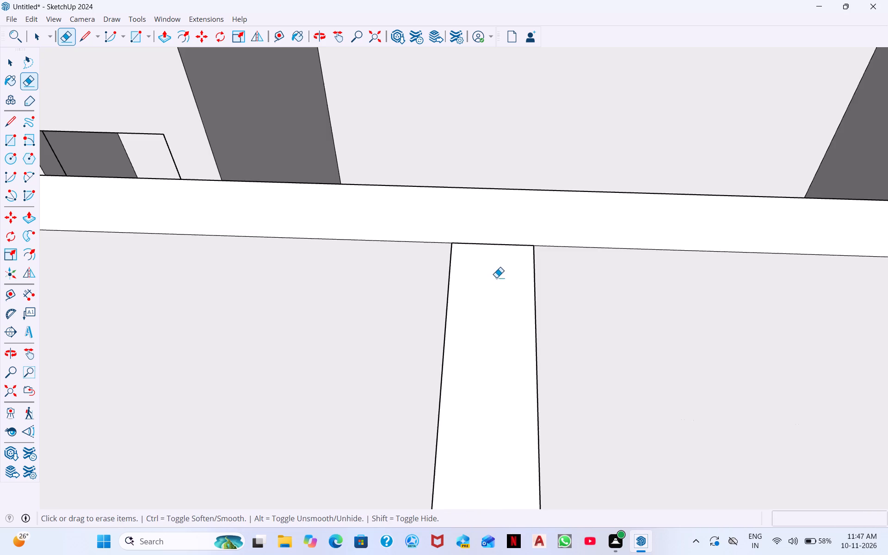
Examine the house's walls, door openings, headers and wall tops from above and from all sides.
scroll(555, 217, down, 14)
middle_click(558, 210)
middle_click(560, 211)
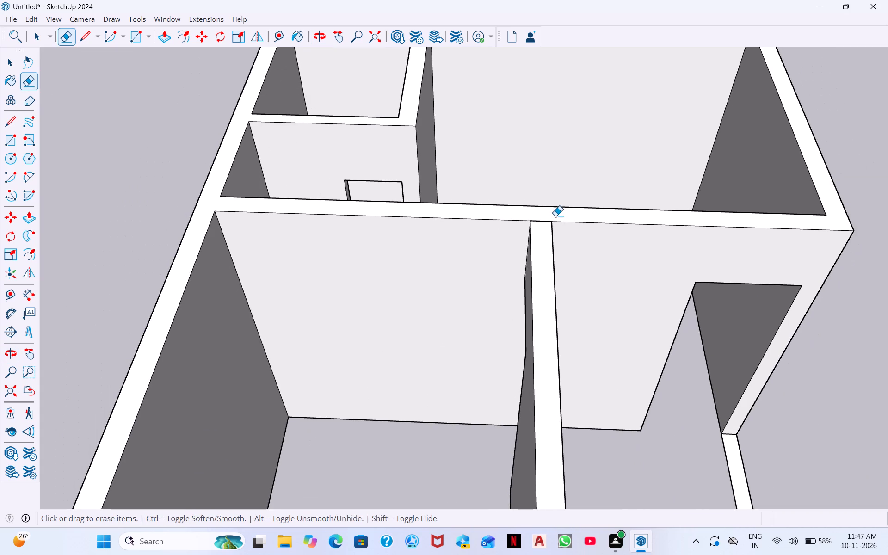
scroll(564, 233, down, 3)
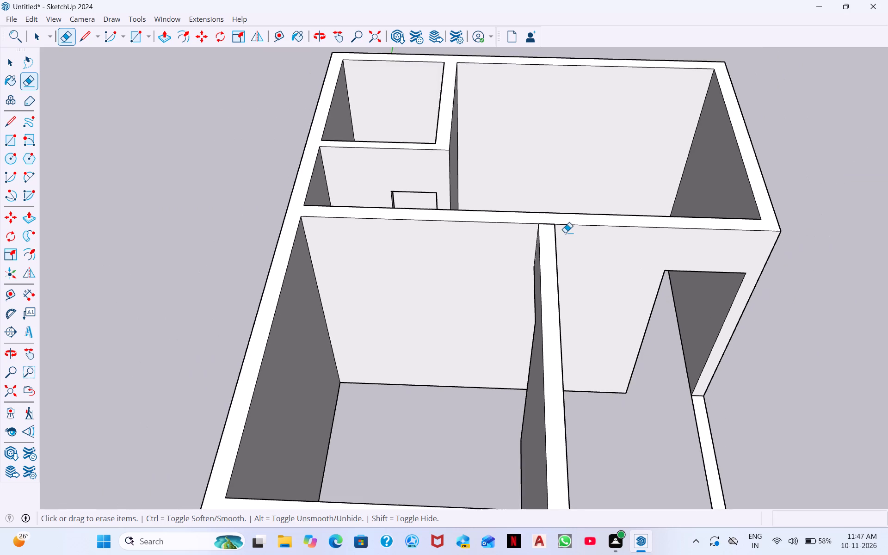
scroll(565, 233, down, 6)
scroll(712, 327, down, 5)
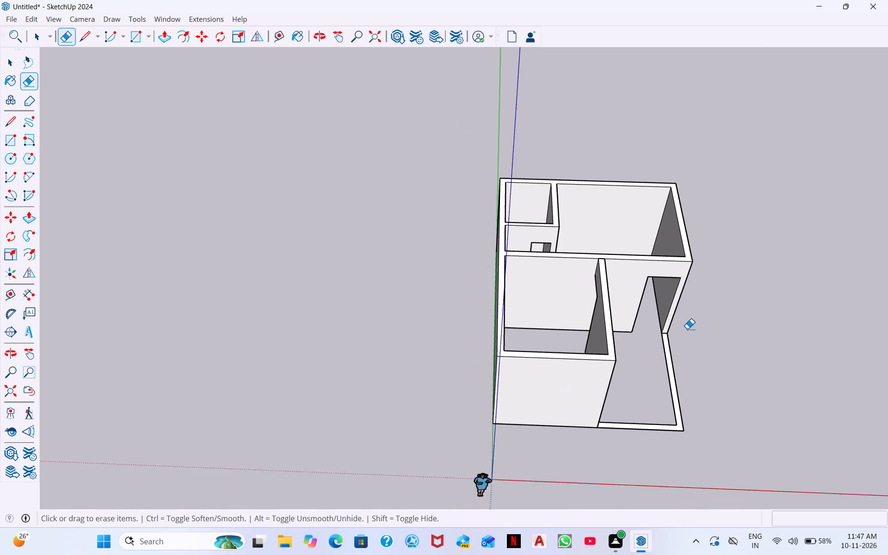
scroll(672, 332, down, 6)
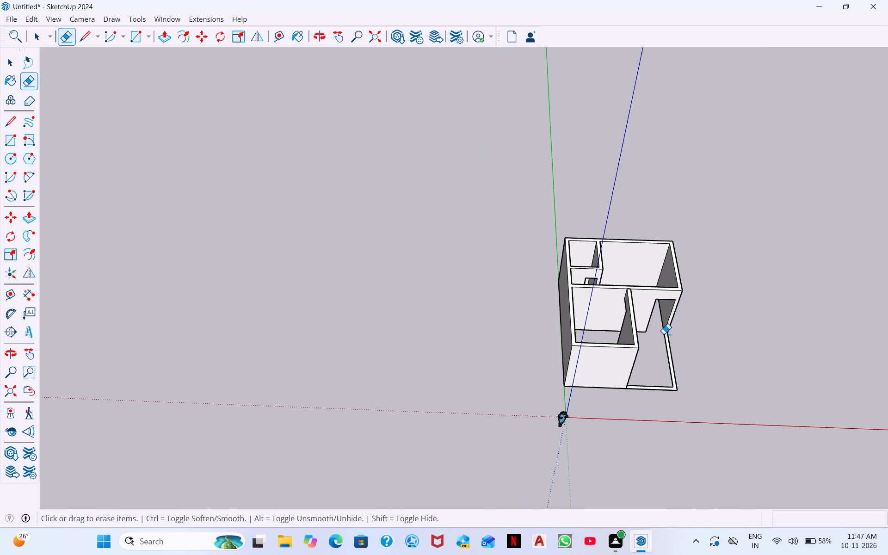
middle_drag(658, 344, 378, 230)
scroll(658, 345, down, 1)
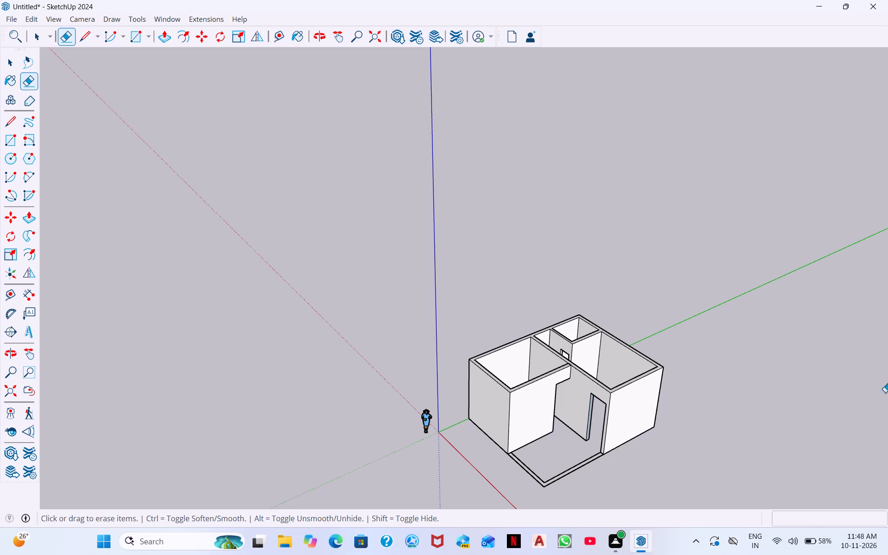
middle_drag(681, 485, 639, 481)
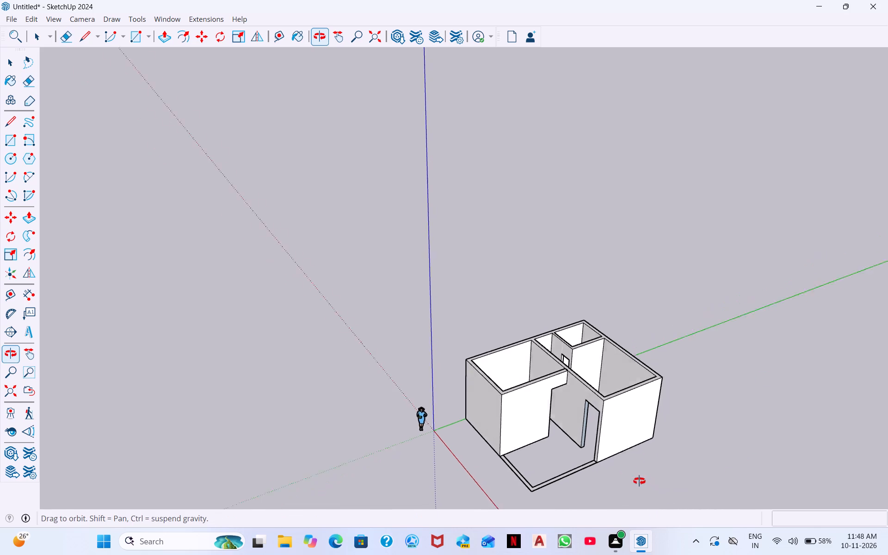
middle_drag(639, 481, 432, 355)
scroll(578, 479, up, 7)
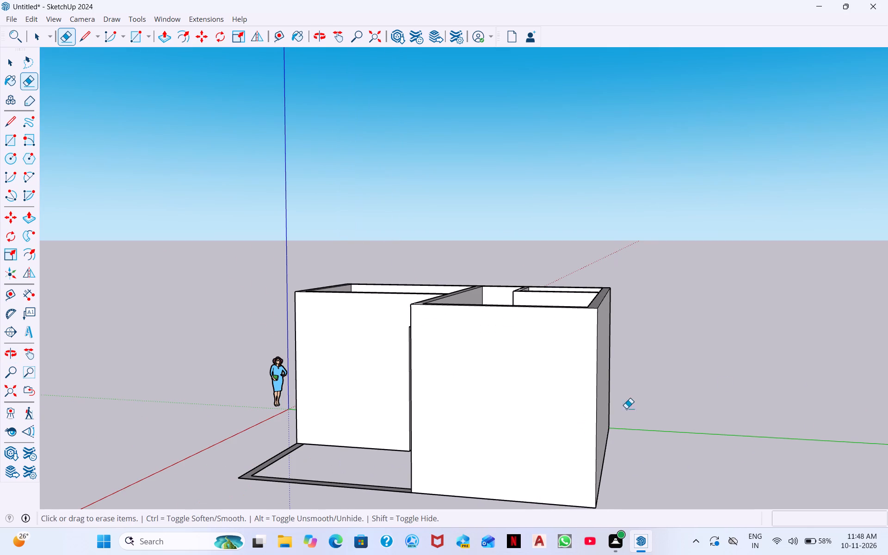
key(space)
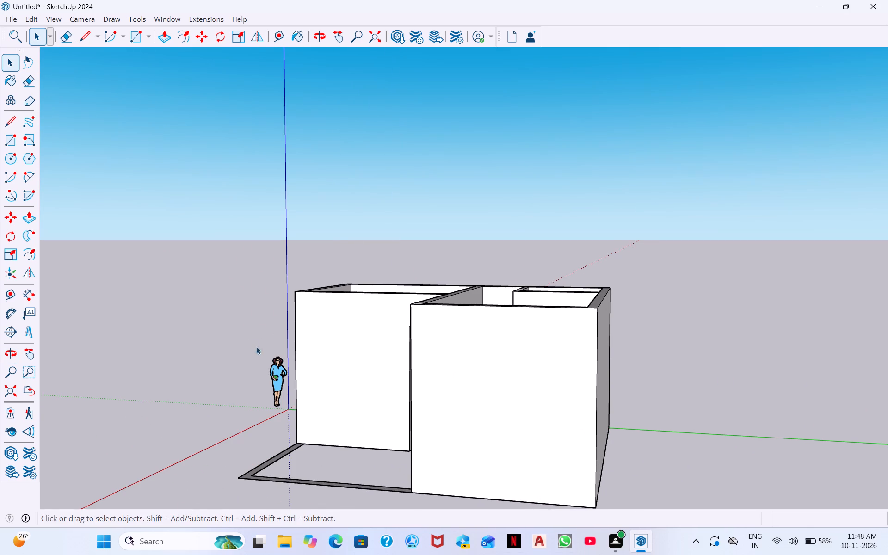
scroll(456, 477, up, 2)
scroll(479, 399, up, 4)
middle_drag(480, 396, 848, 418)
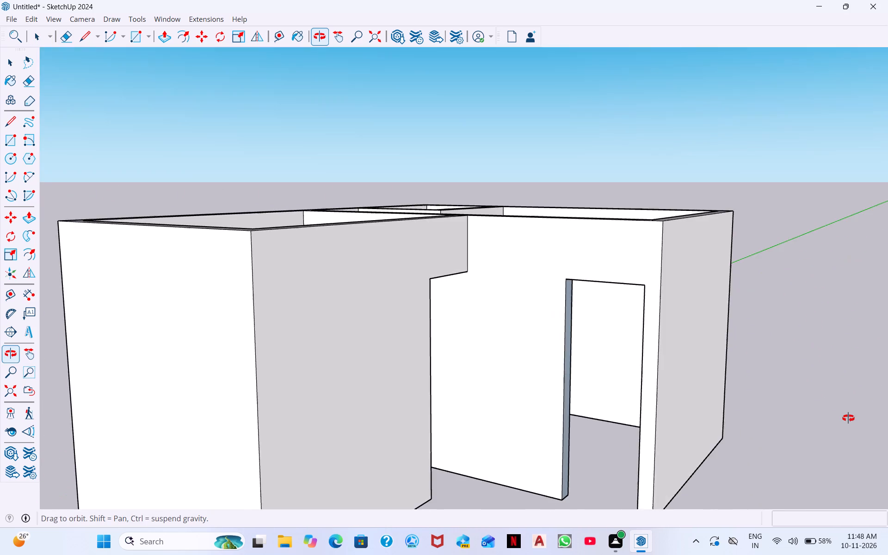
middle_drag(848, 418, 451, 335)
scroll(451, 336, down, 11)
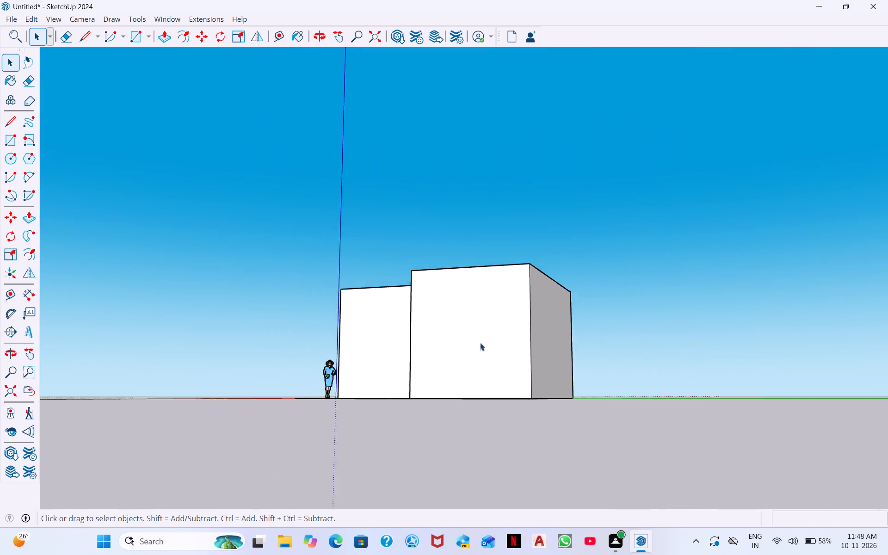
scroll(480, 343, down, 1)
middle_drag(480, 343, 579, 387)
middle_drag(657, 398, 778, 401)
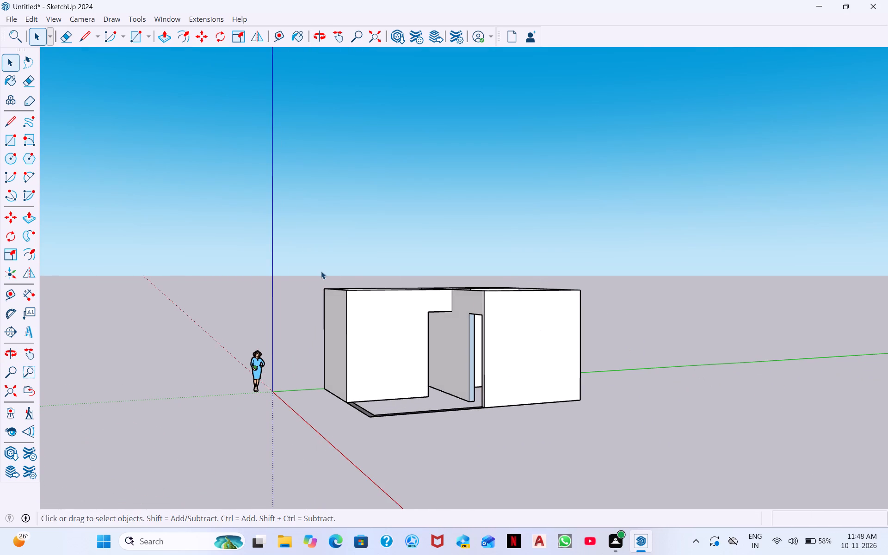
middle_drag(365, 343, 637, 397)
middle_drag(386, 397, 493, 400)
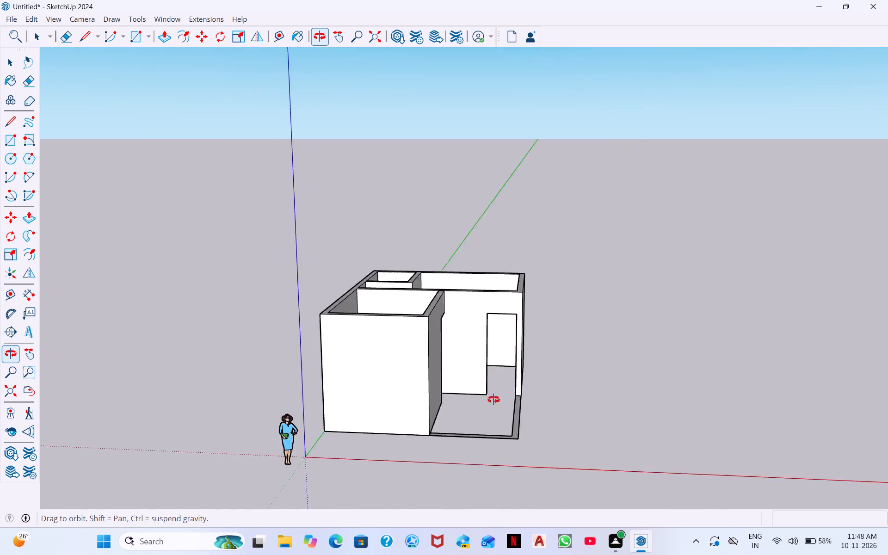
middle_drag(493, 400, 693, 390)
middle_drag(395, 386, 606, 392)
middle_drag(416, 377, 452, 387)
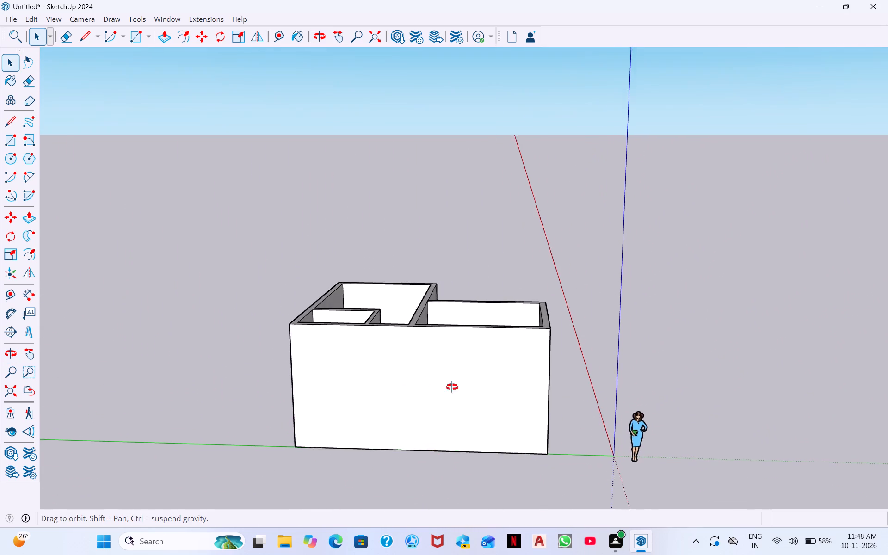
middle_drag(452, 387, 687, 414)
middle_drag(558, 398, 709, 393)
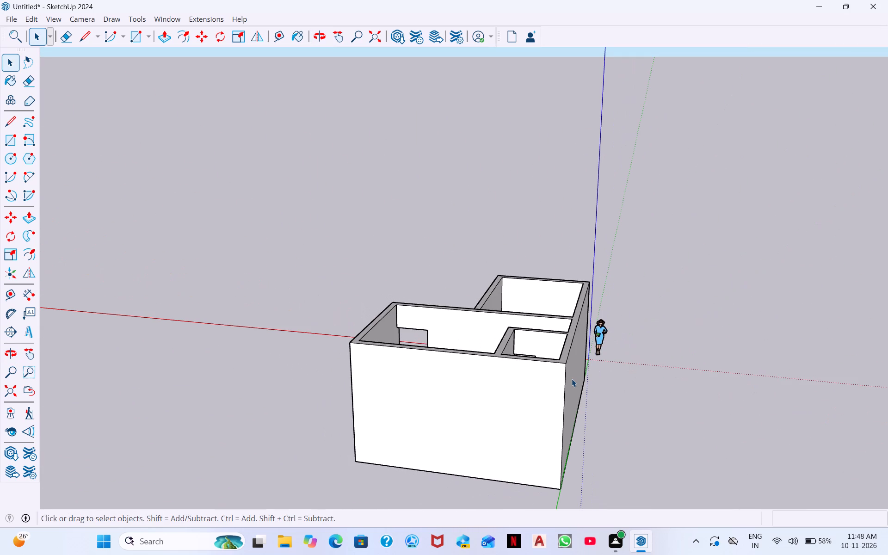
middle_drag(595, 370, 288, 298)
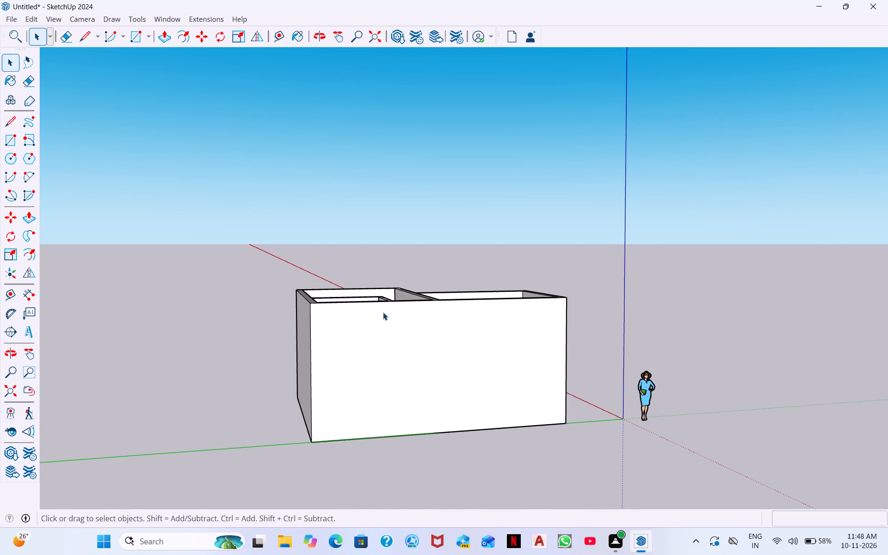
middle_drag(334, 381, 485, 484)
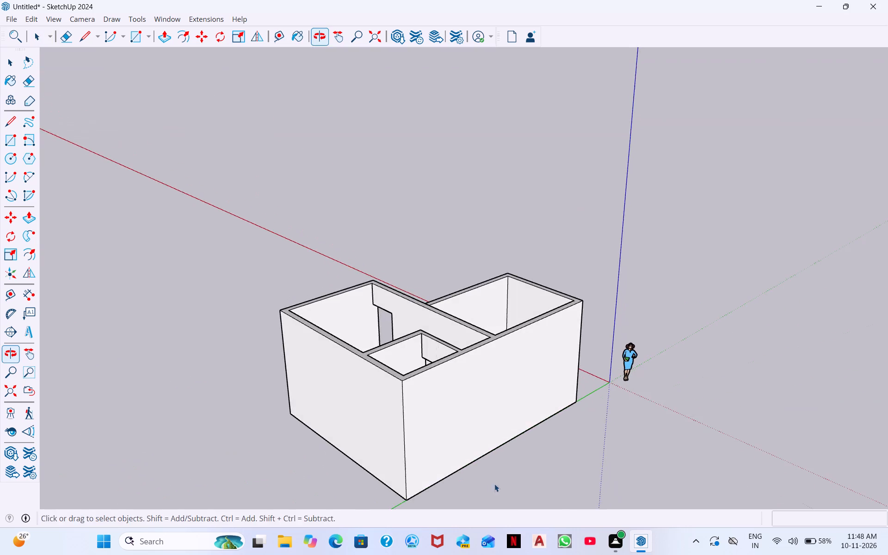
middle_drag(322, 407, 588, 445)
middle_drag(357, 405, 738, 360)
middle_drag(565, 356, 747, 368)
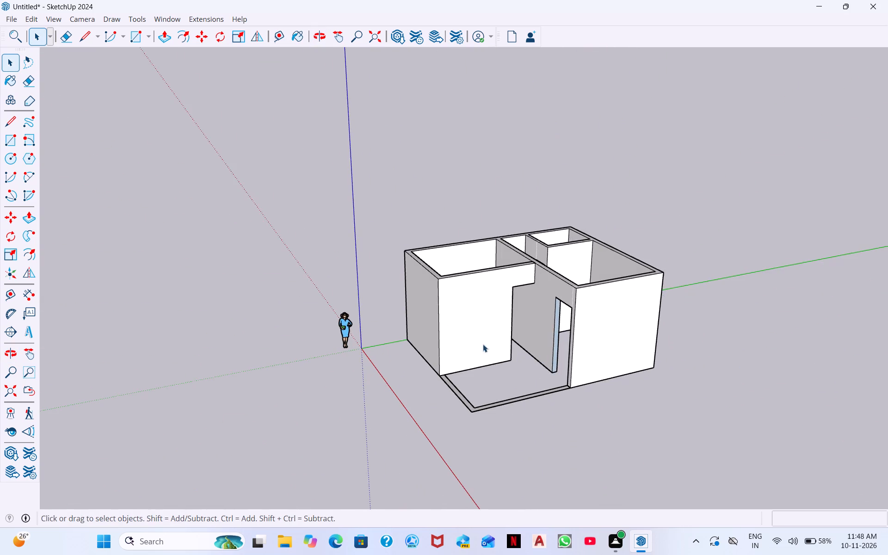
scroll(337, 263, up, 2)
scroll(281, 222, down, 5)
middle_drag(499, 297, 634, 338)
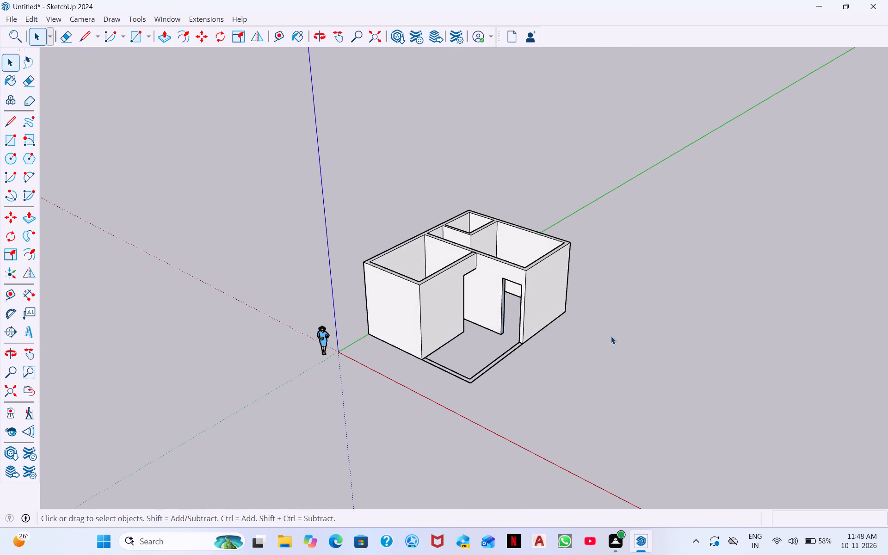
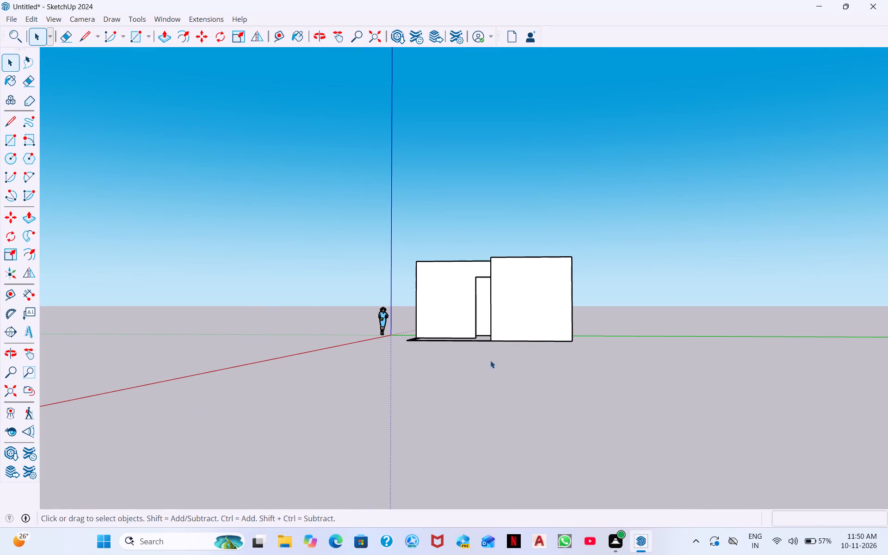
Draw a vertical centre line down the projecting outer wall beside the open porch, facing along the red axis, and mark 3' up from its base.
middle_drag(504, 338, 504, 363)
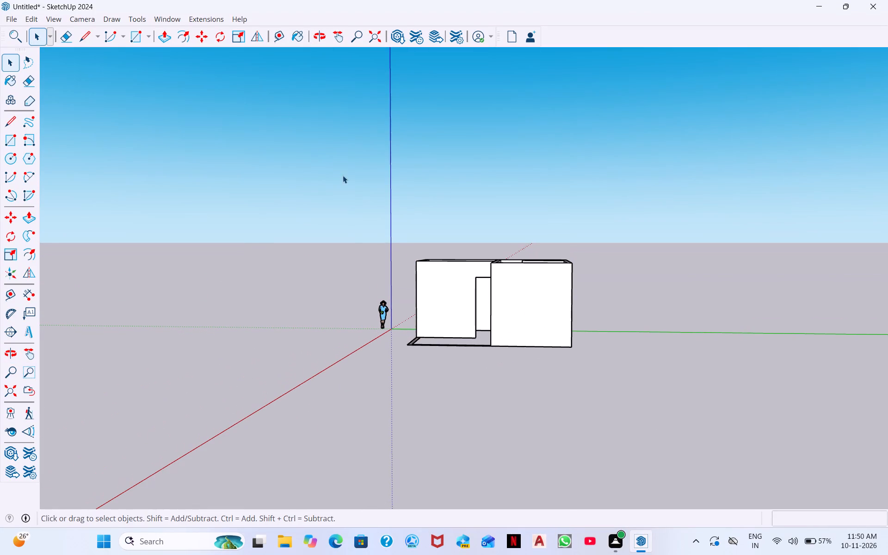
click(80, 35)
scroll(526, 326, up, 3)
scroll(531, 268, up, 4)
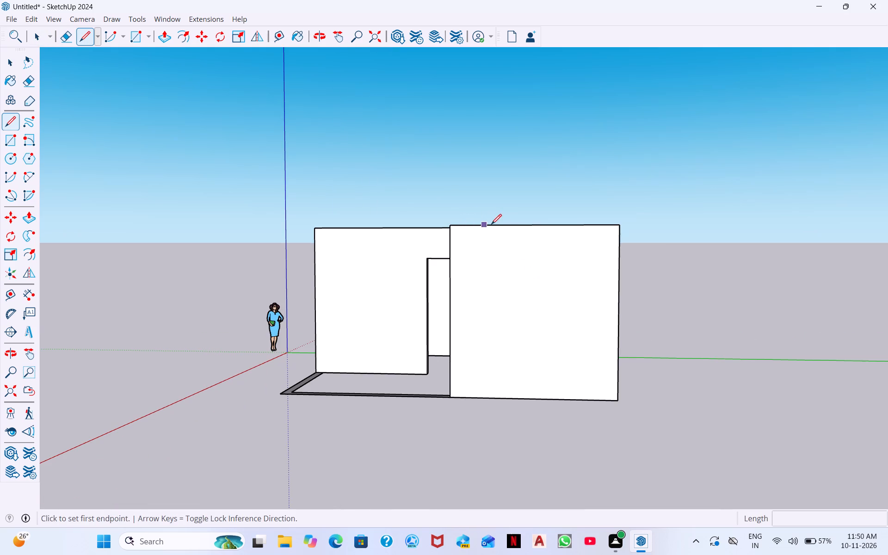
click(535, 226)
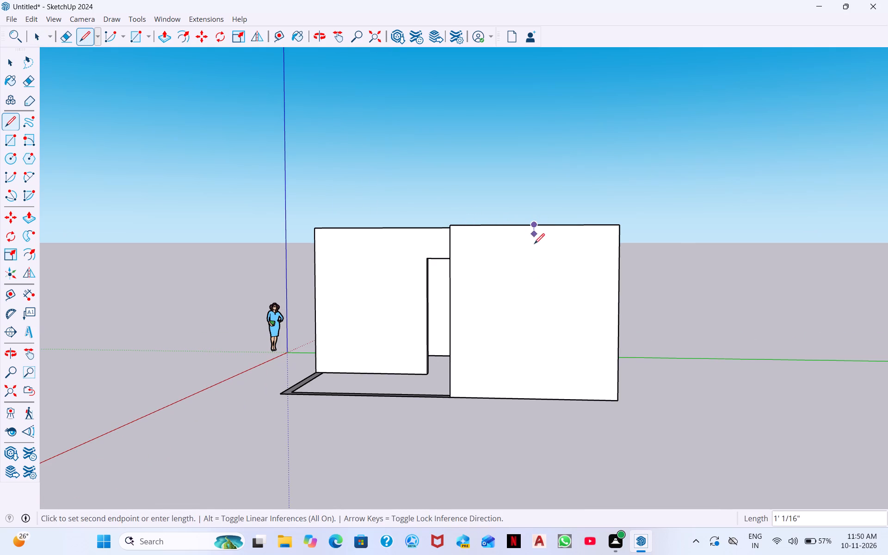
click(534, 399)
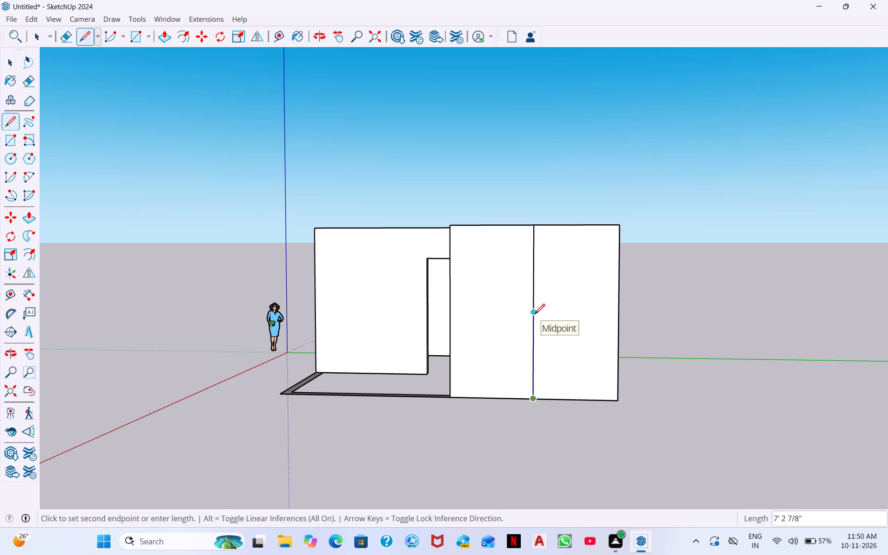
click(535, 395)
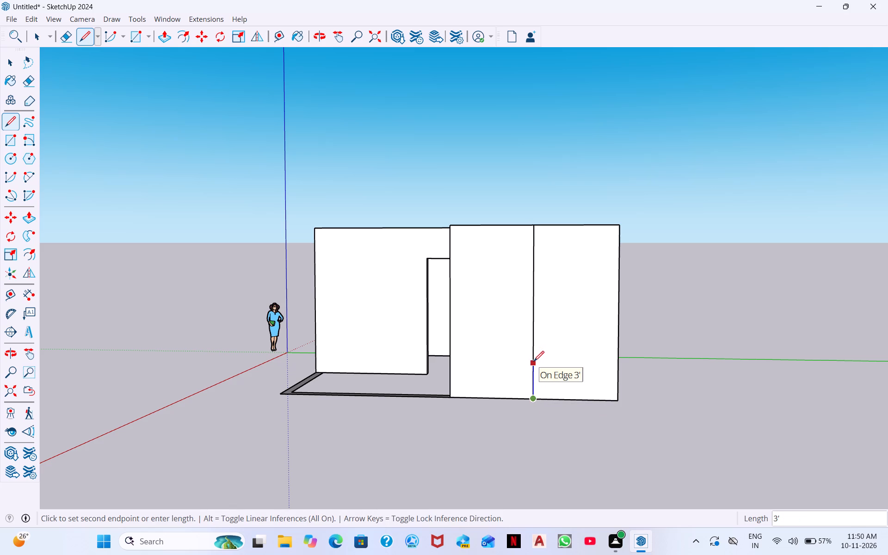
click(536, 362)
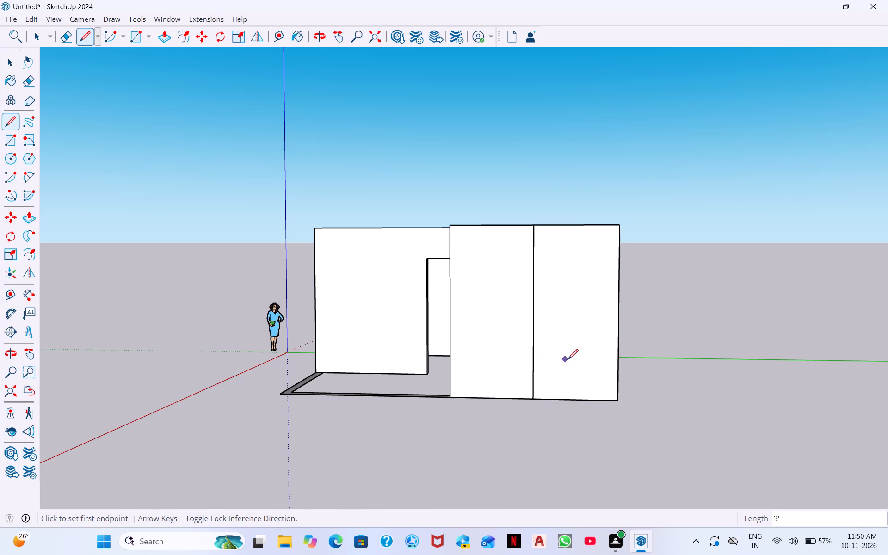
Draw a 6' by 6' window outline centred on that line, 3' to each side, with its bottom edge at the 3' mark.
click(532, 363)
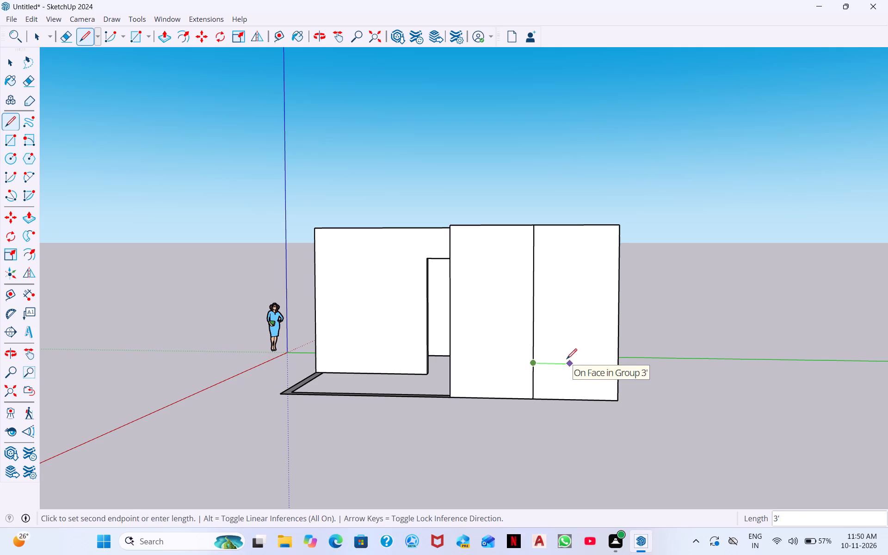
click(570, 364)
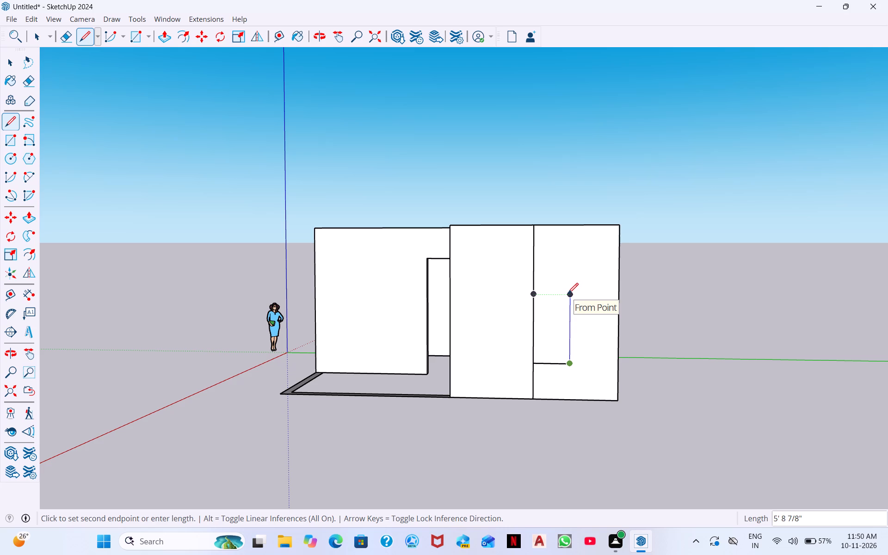
key(6)
key(apostrophe)
key(Return)
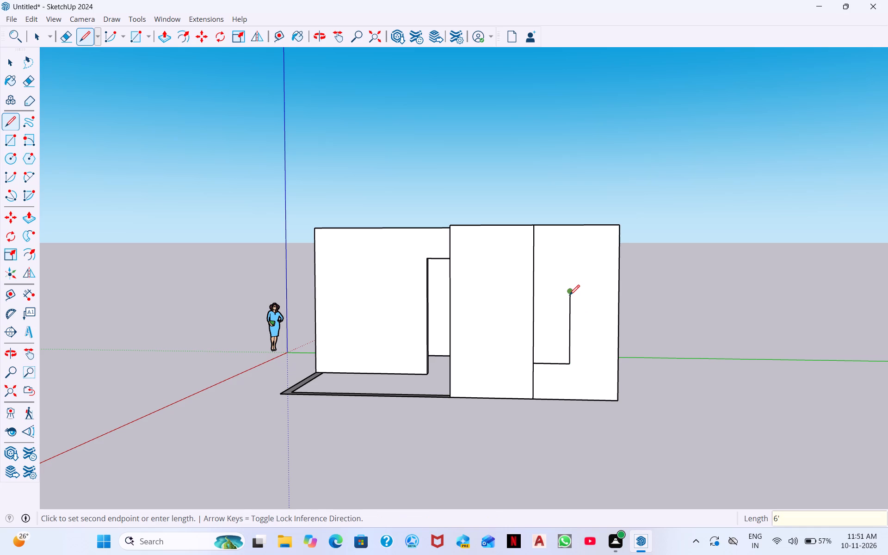
click(533, 292)
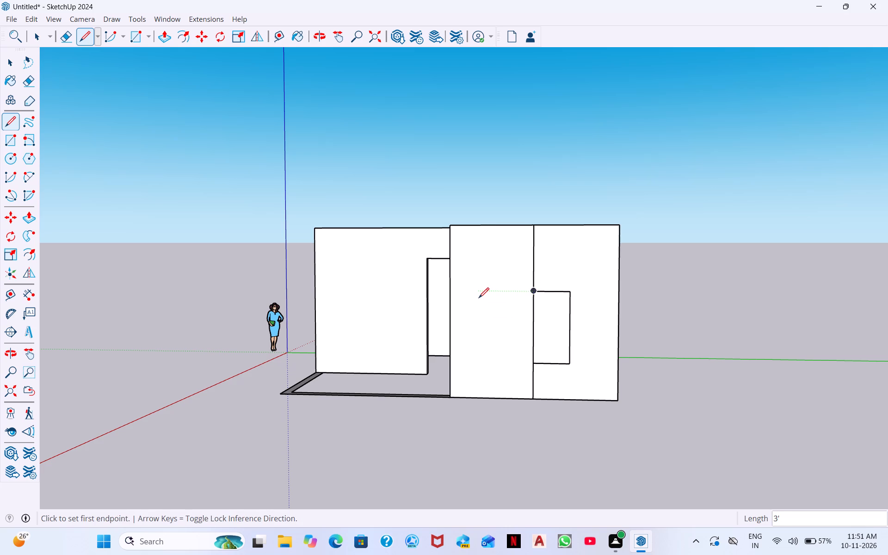
text(3')
key(Return)
click(535, 291)
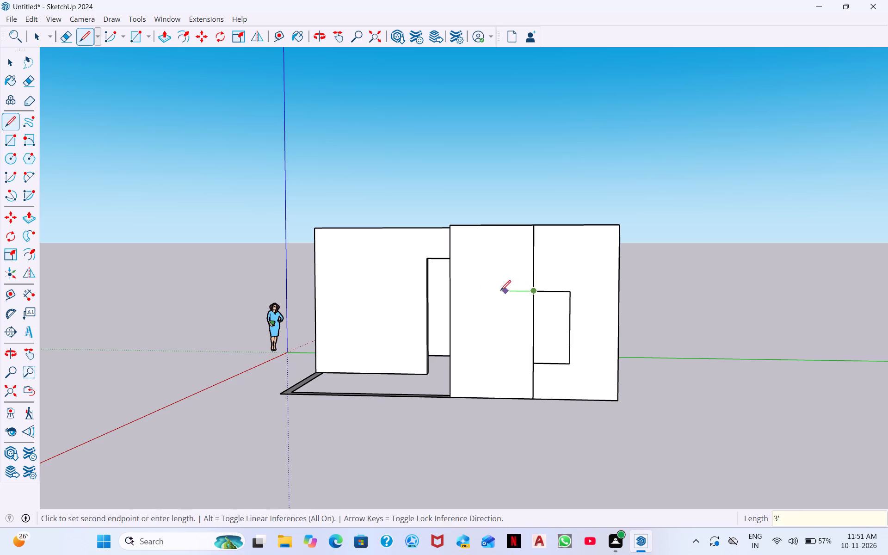
click(495, 290)
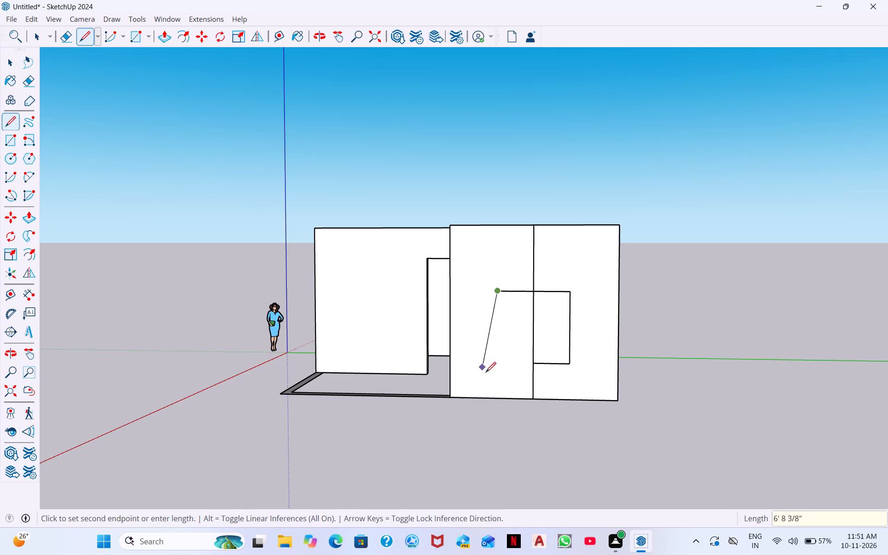
click(498, 364)
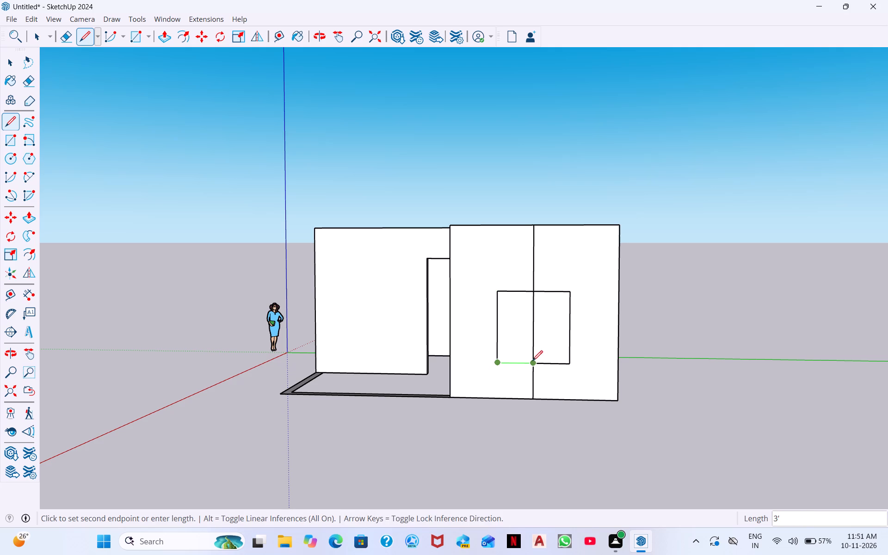
click(534, 361)
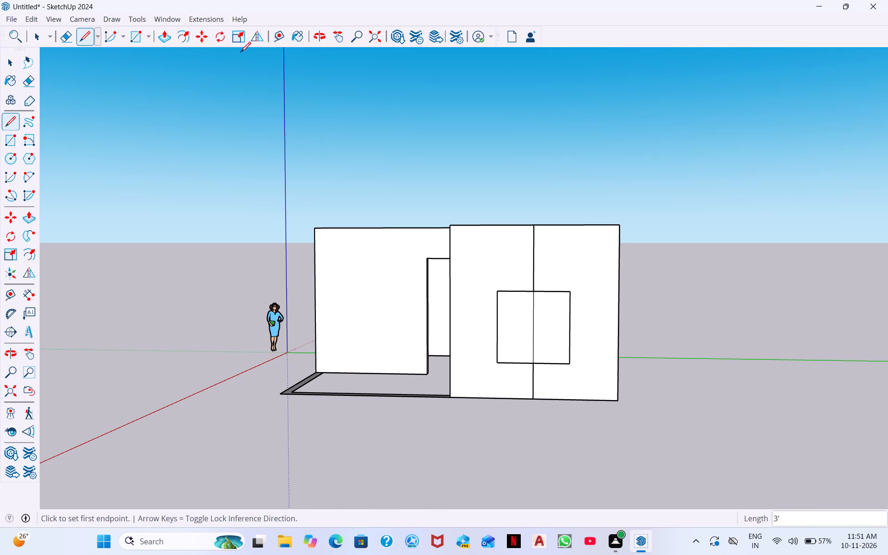
Erase the centre line inside, above and below the window outline on this wall.
click(66, 37)
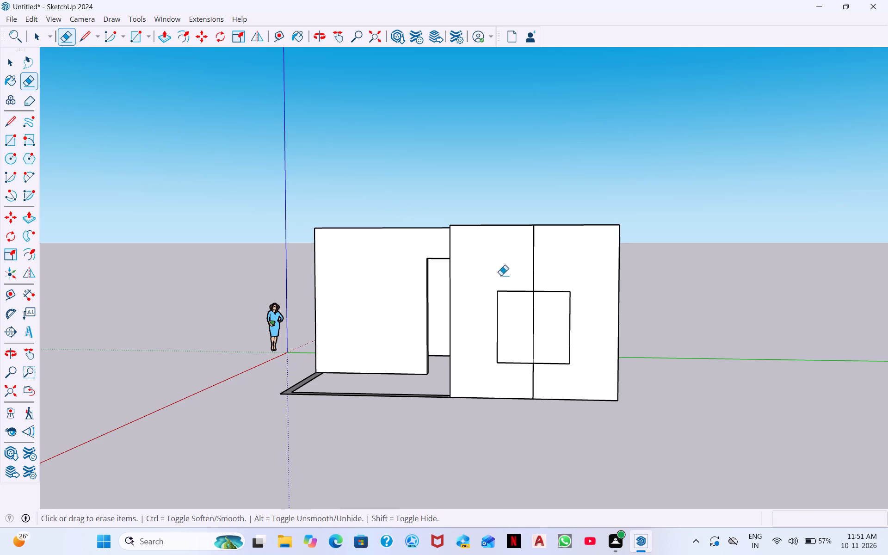
click(534, 324)
drag(526, 274, 536, 273)
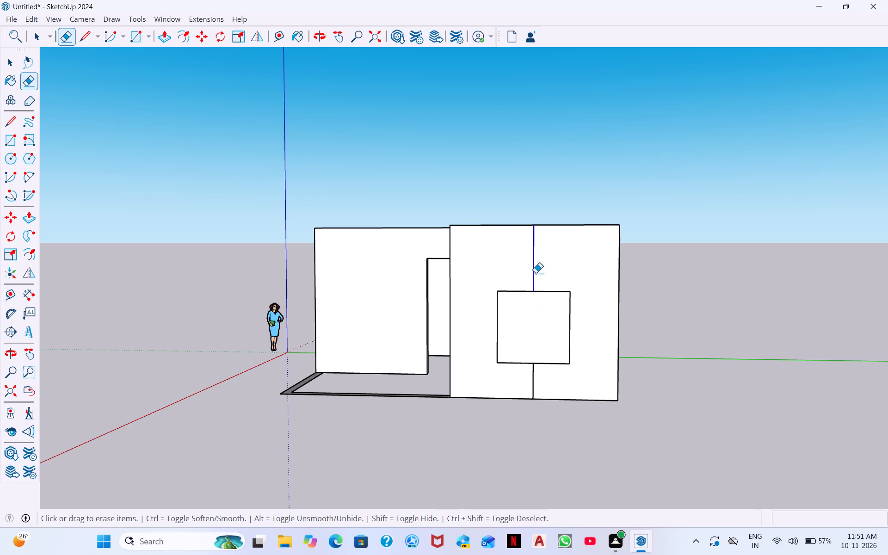
drag(536, 273, 540, 273)
drag(539, 378, 519, 388)
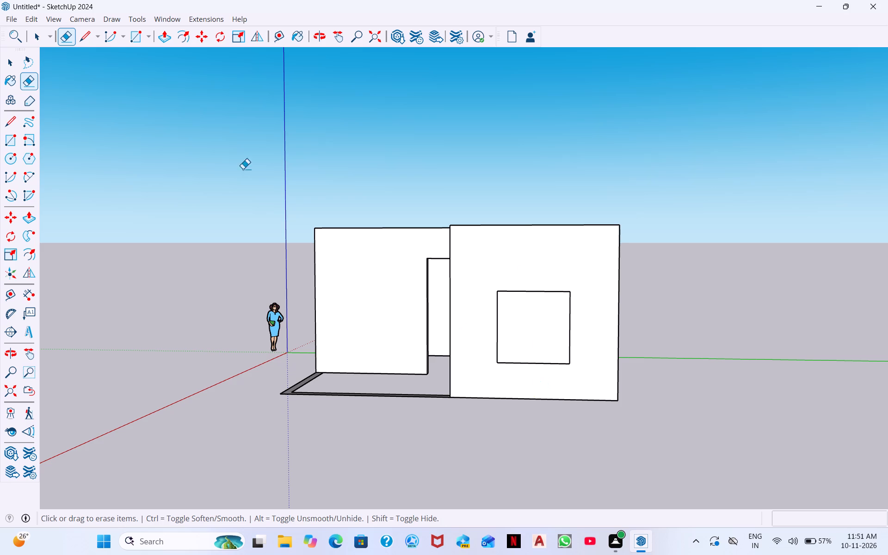
Draw a vertical centre line down the outer wall along the red axis nearest the origin, and mark 3' up from its base.
middle_drag(390, 335, 421, 360)
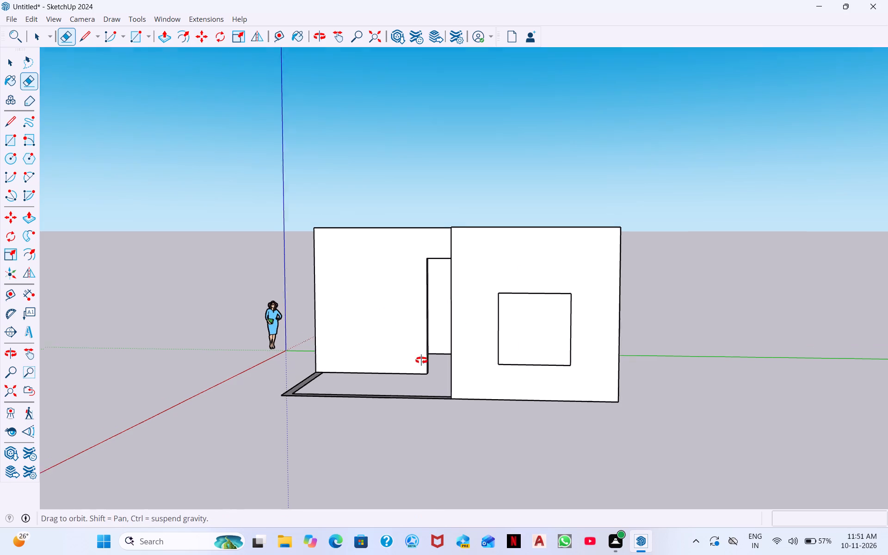
middle_drag(421, 360, 728, 290)
middle_drag(309, 422, 494, 463)
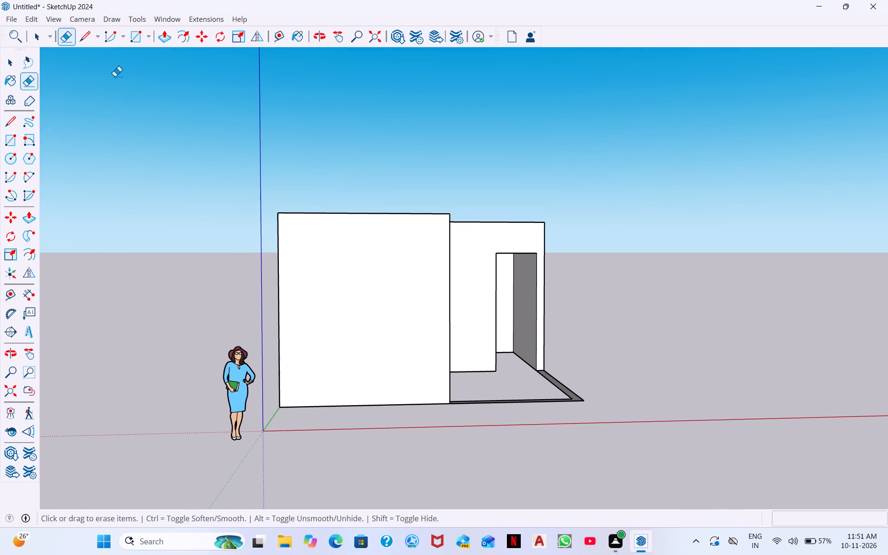
click(85, 43)
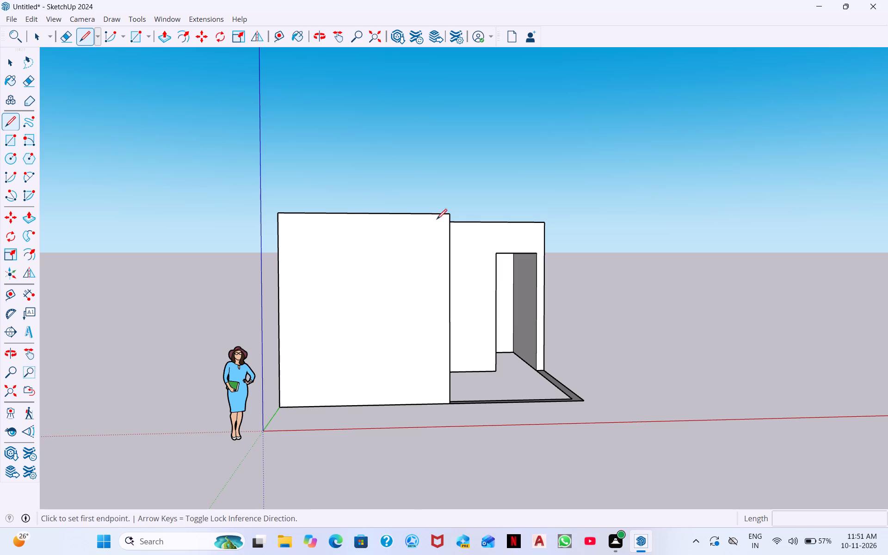
drag(364, 216, 368, 240)
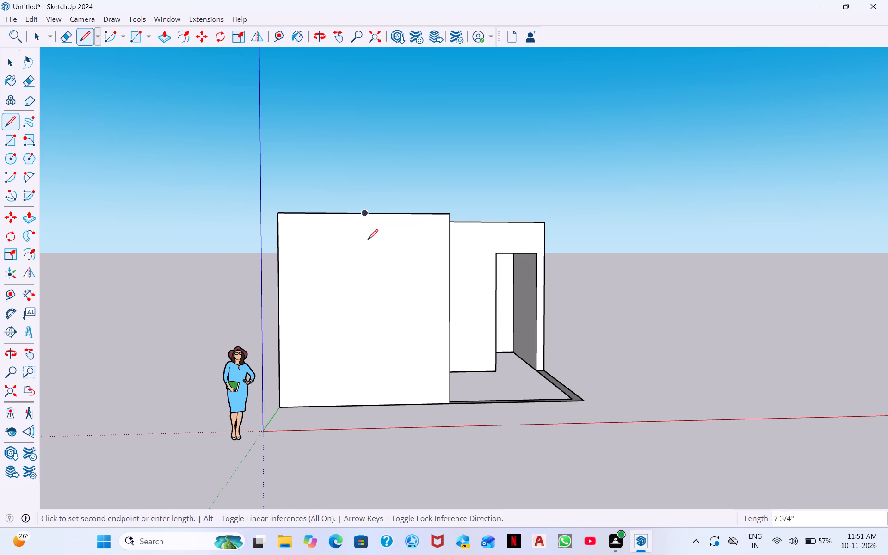
drag(368, 240, 365, 228)
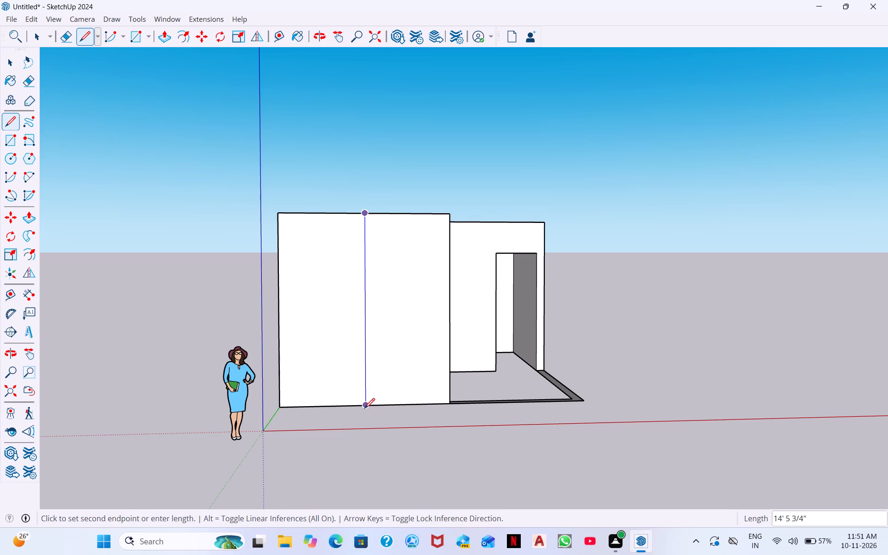
click(368, 405)
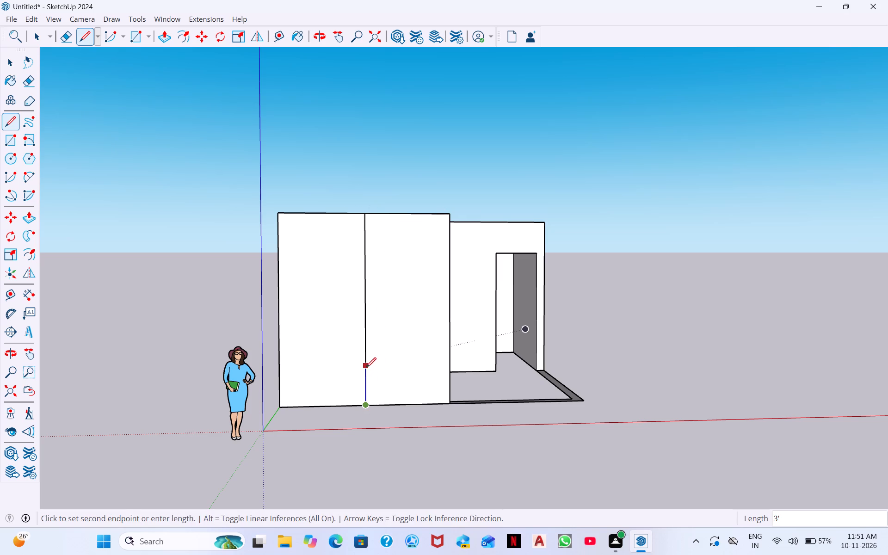
click(367, 365)
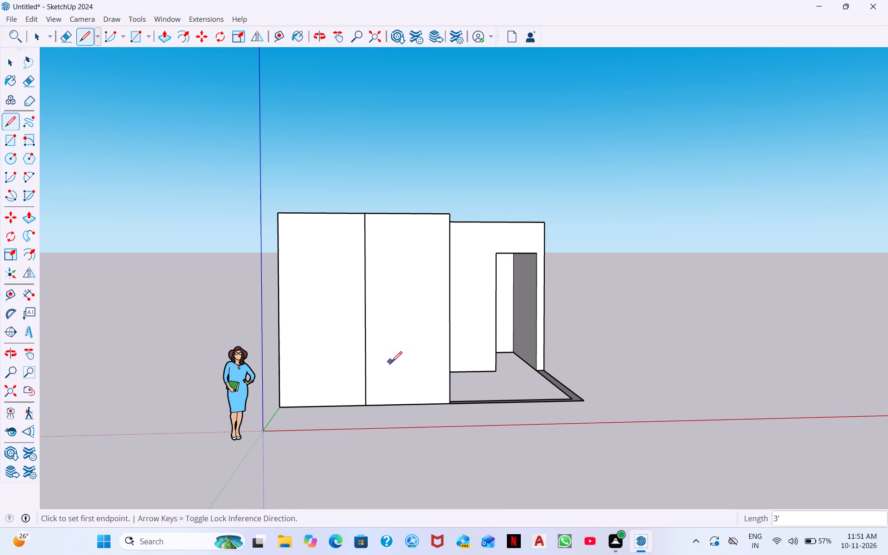
Draw a 6' by 6' window outline centred on this wall's centre line, starting from the 3' mark and extending 3' to each side.
click(365, 369)
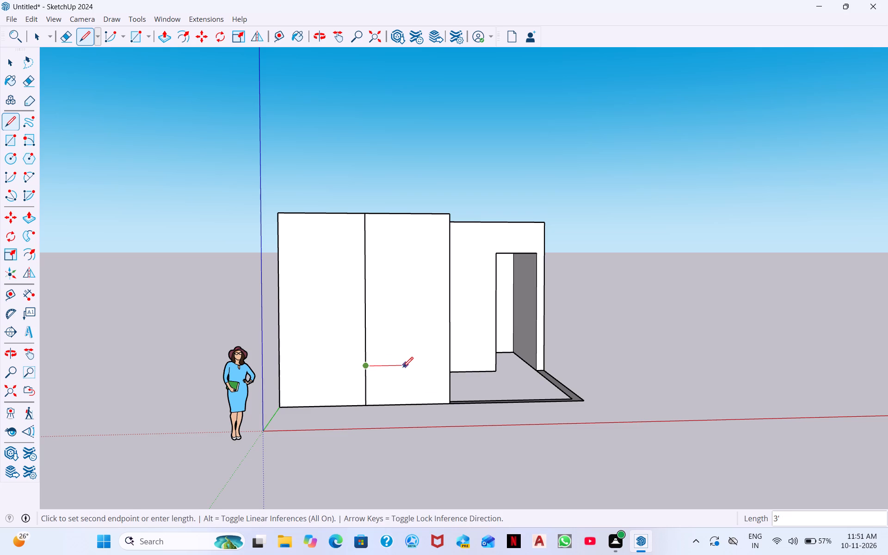
click(404, 366)
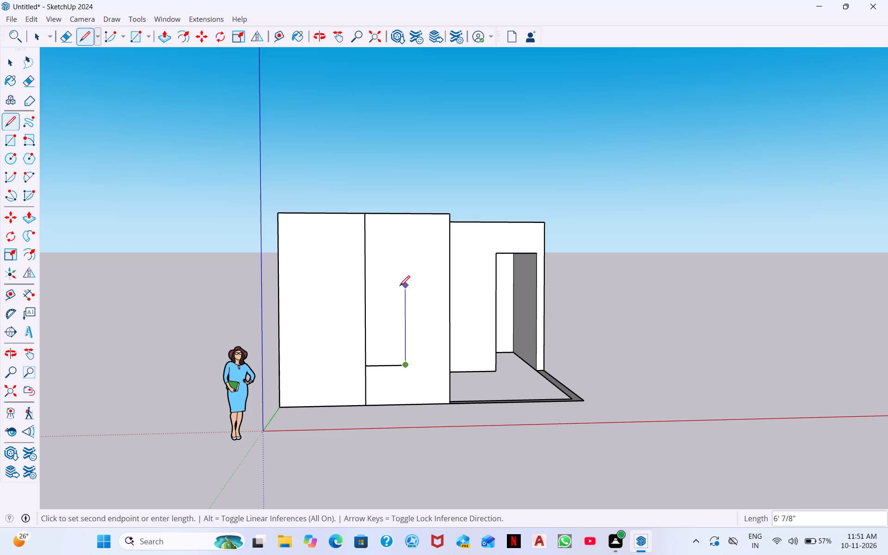
click(399, 287)
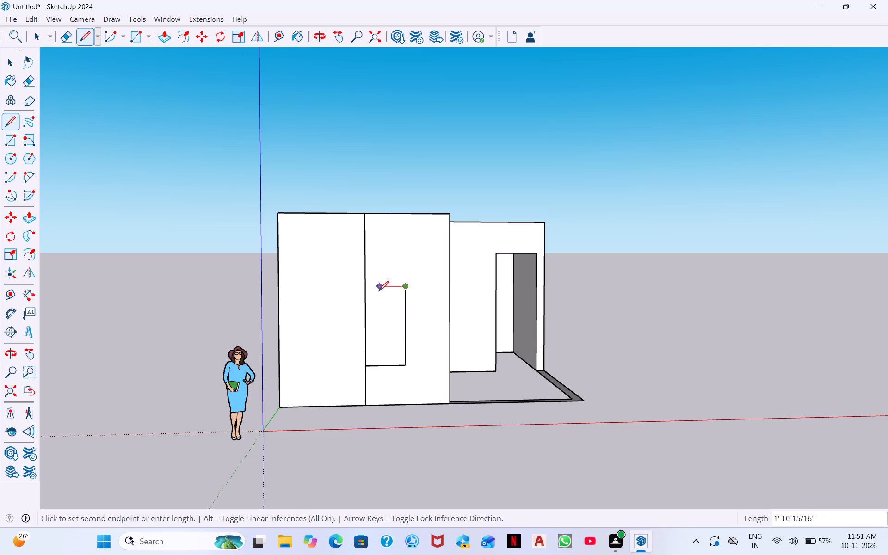
click(365, 288)
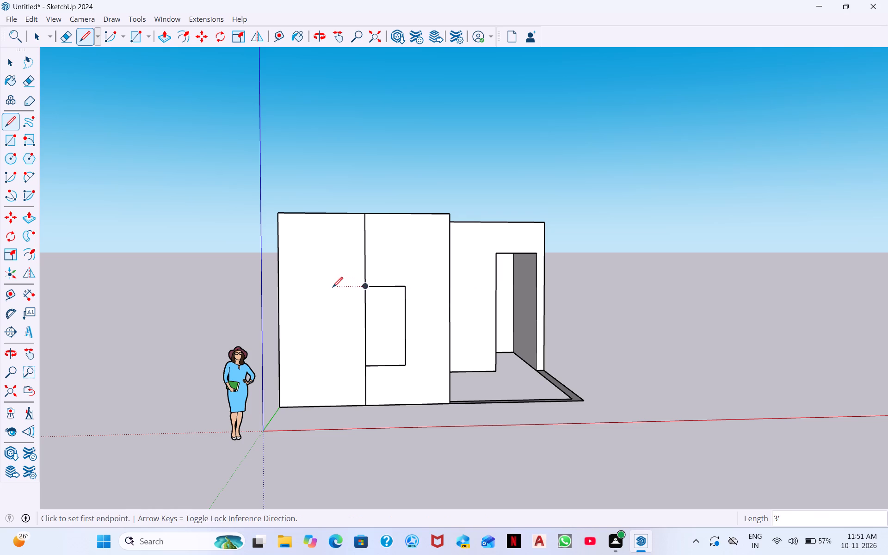
click(364, 286)
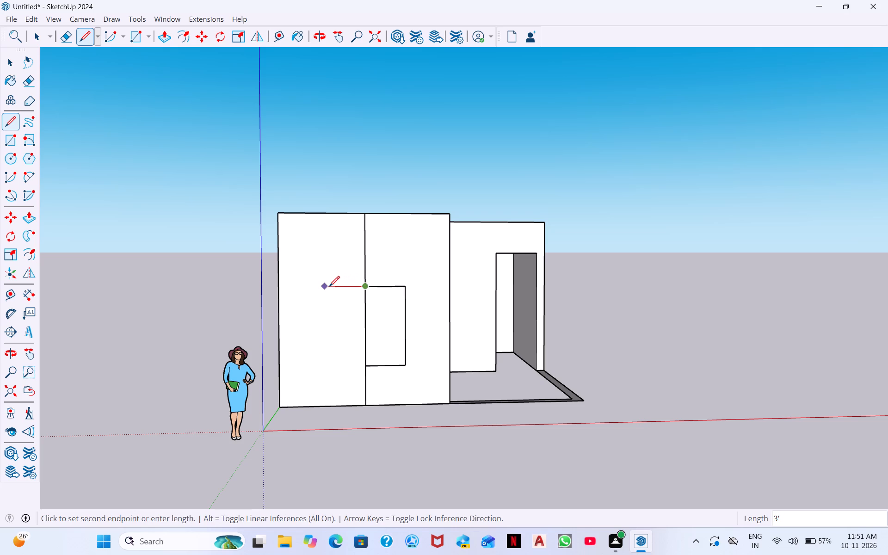
click(327, 286)
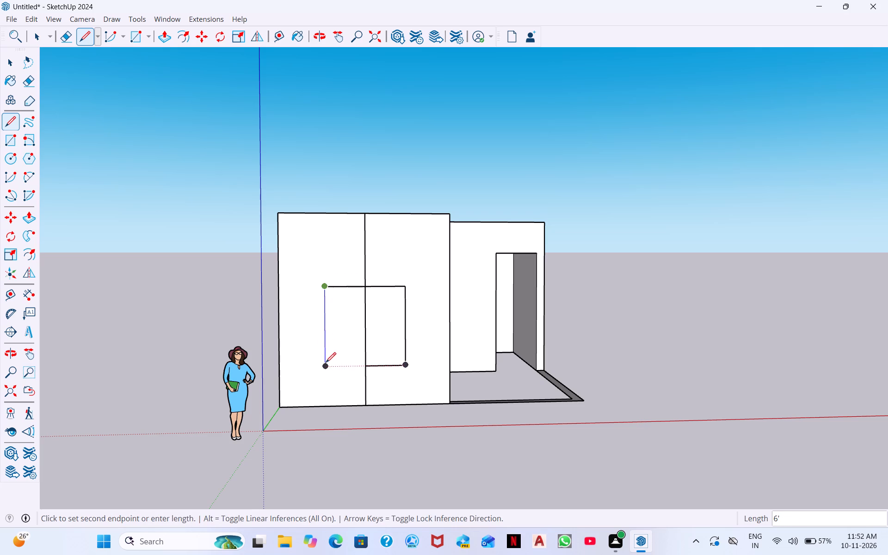
click(326, 366)
click(366, 368)
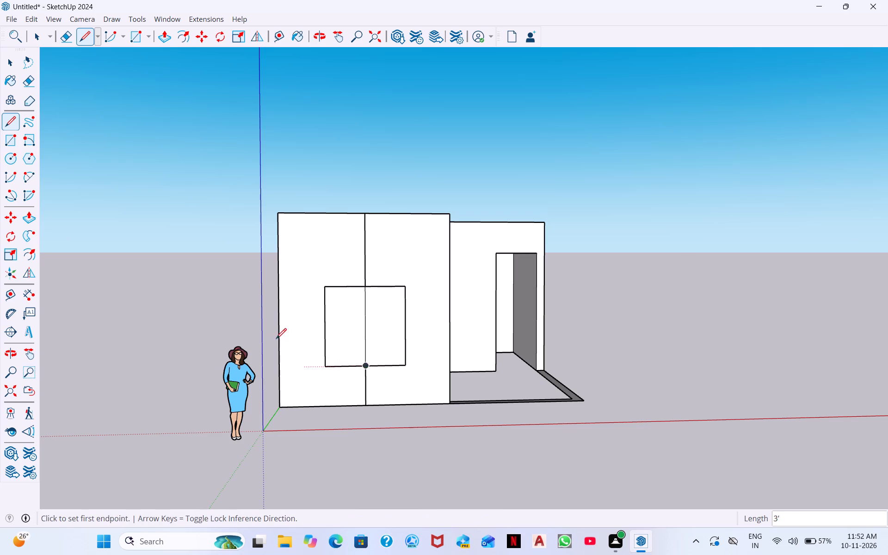
On the long outer wall along the green axis, draw a line 1' down from the top edge and a 2' horizontal line from its end.
scroll(272, 338, down, 6)
middle_drag(309, 353, 657, 385)
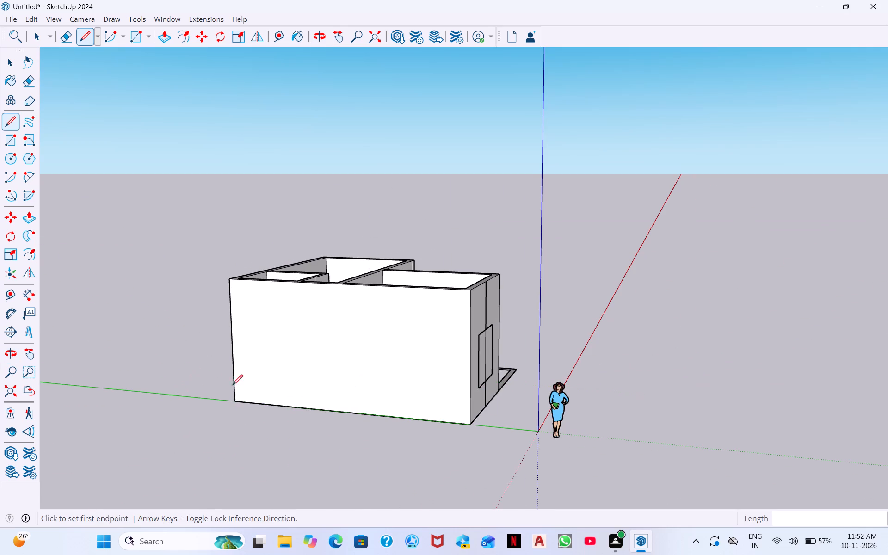
middle_drag(374, 406, 511, 413)
scroll(268, 313, up, 4)
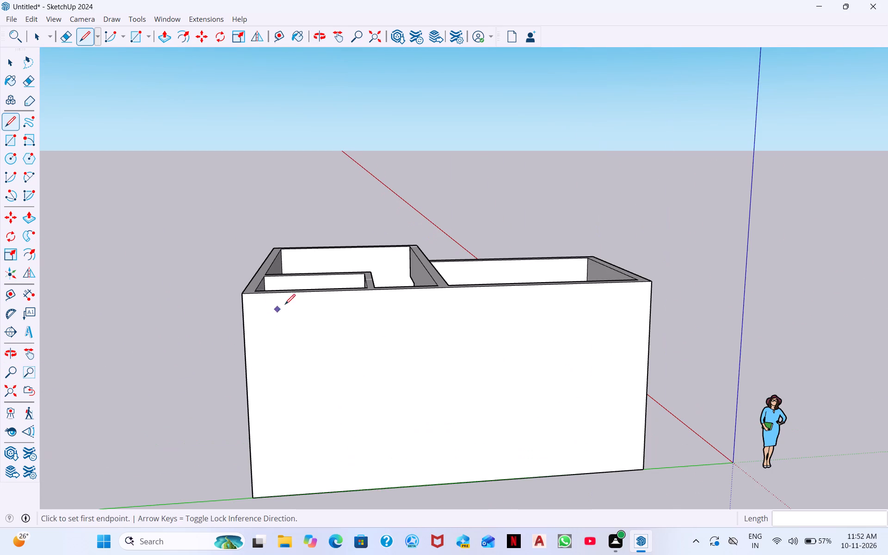
click(303, 293)
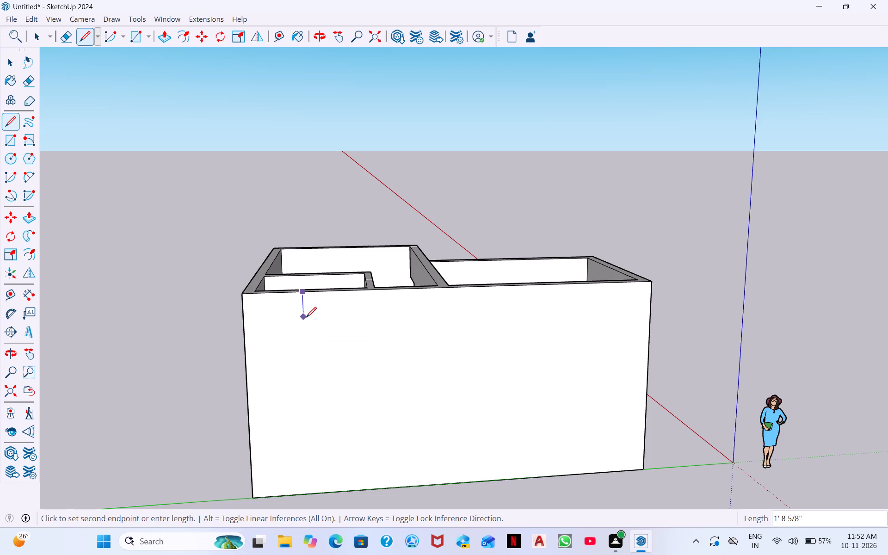
text(1')
key(Return)
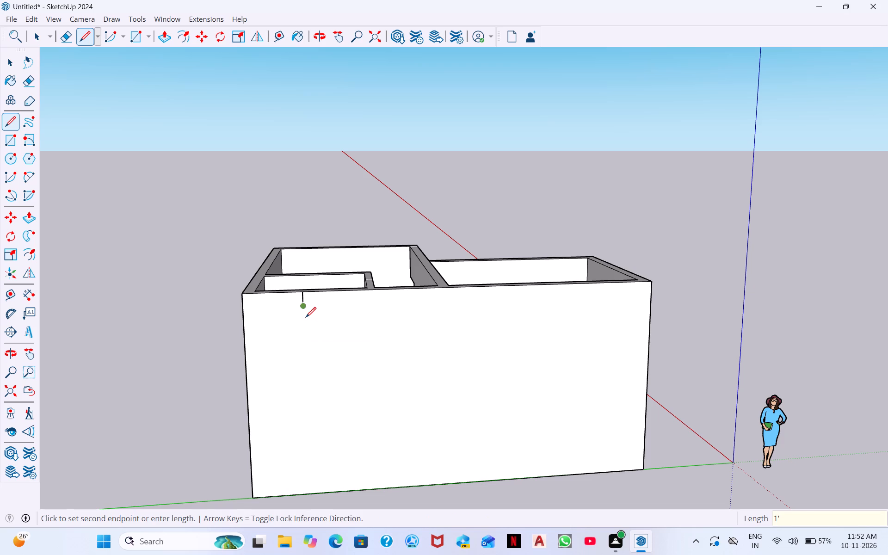
scroll(304, 304, up, 4)
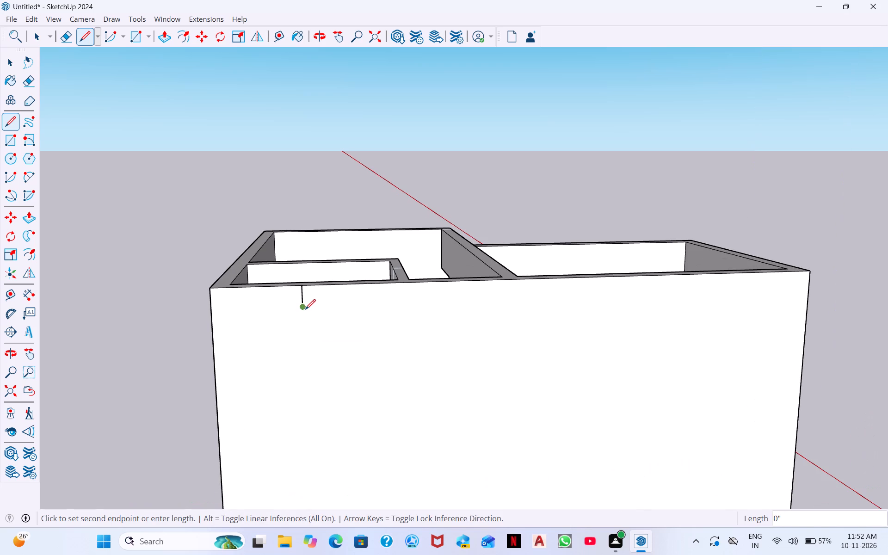
click(303, 309)
text(2')
key(Return)
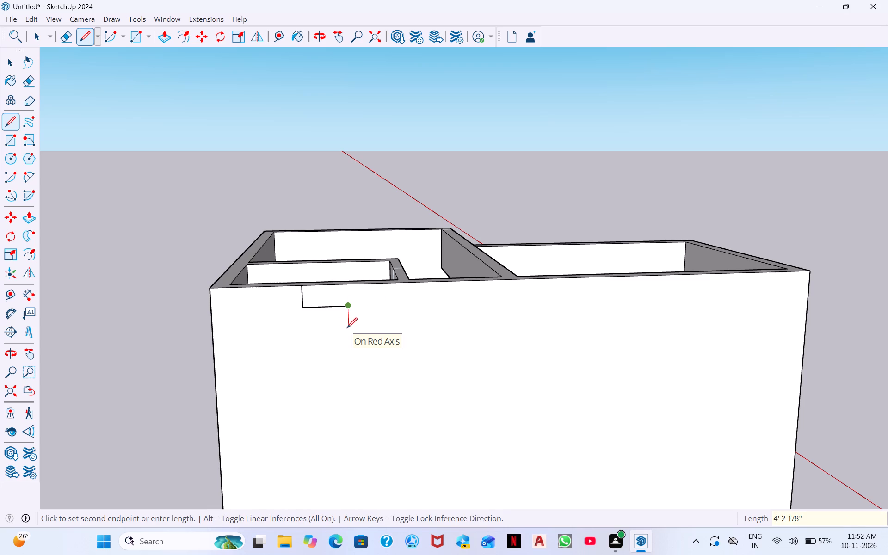
Continue from the horizontal line's end with successive 2' segments along the red axis, and add a 3' line back toward the 1' mark.
text(2')
key(Return)
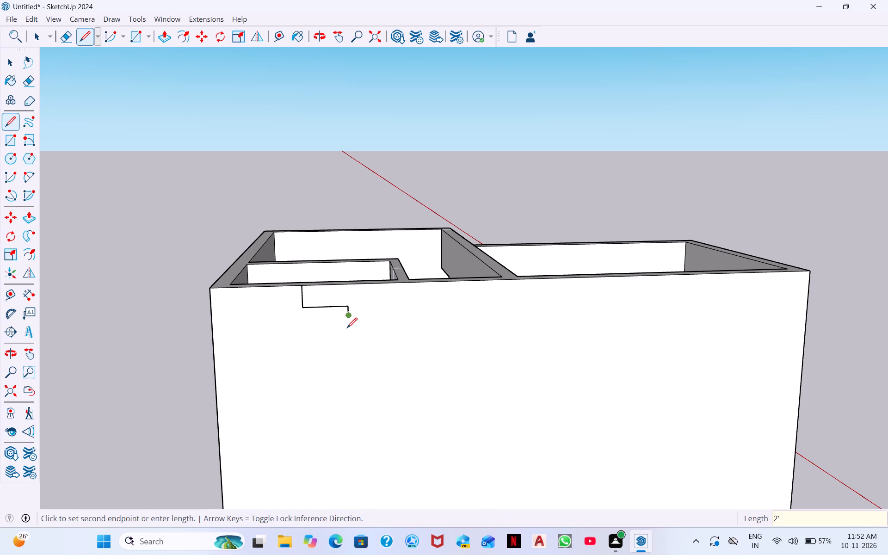
text(2')
key(Return)
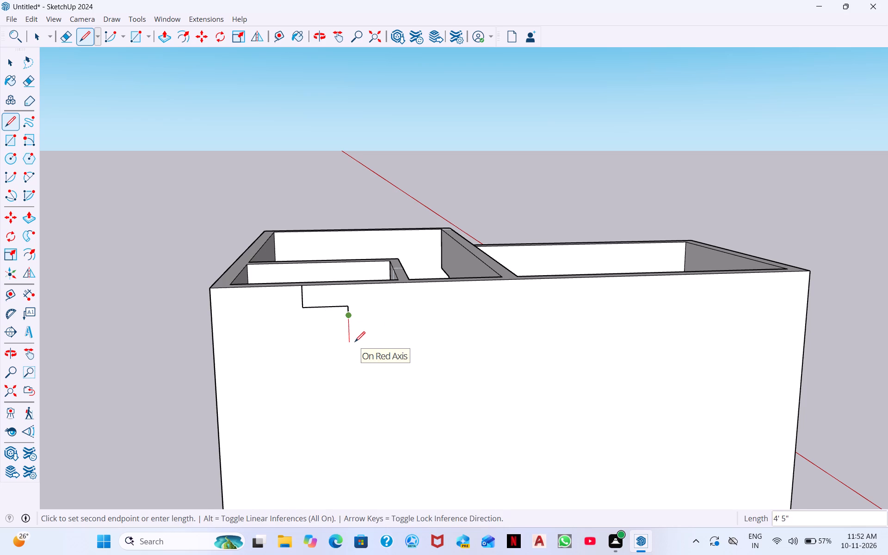
key(2)
key(apostrophe)
key(Return)
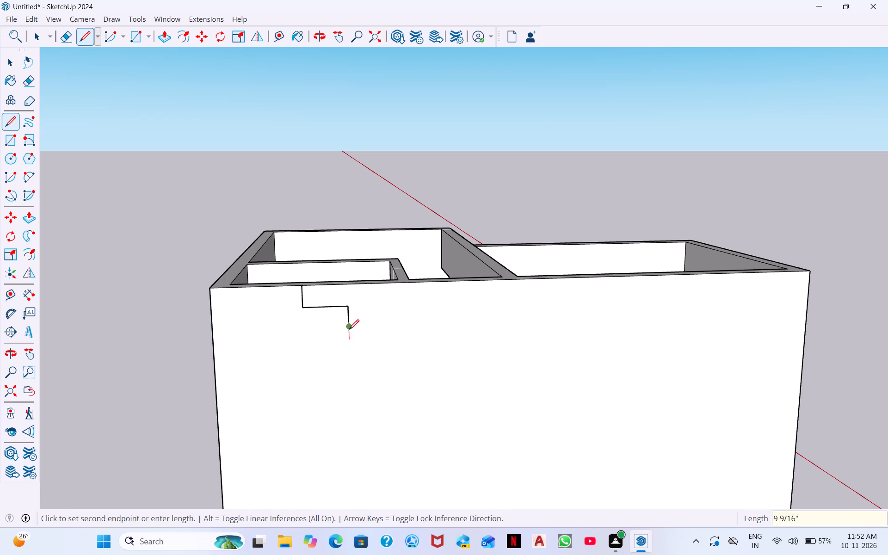
text(2')
key(Return)
click(302, 308)
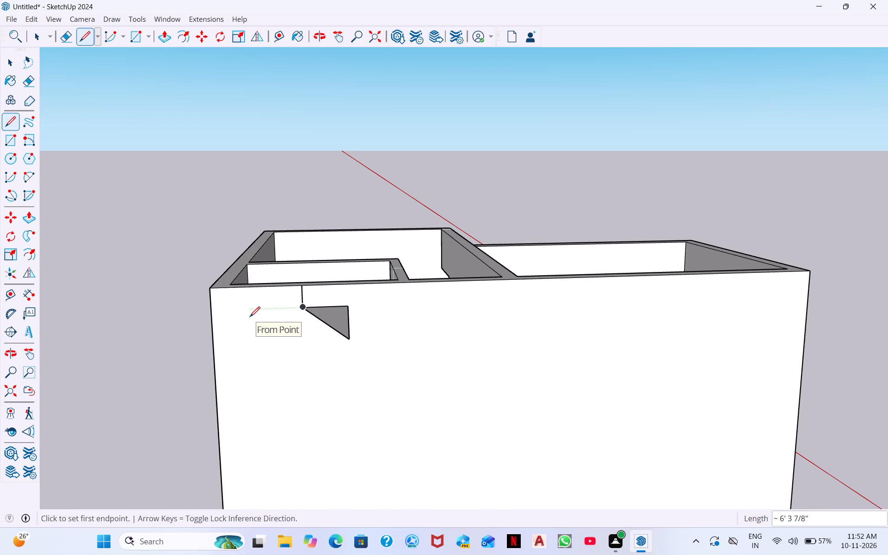
text(3')
key(Return)
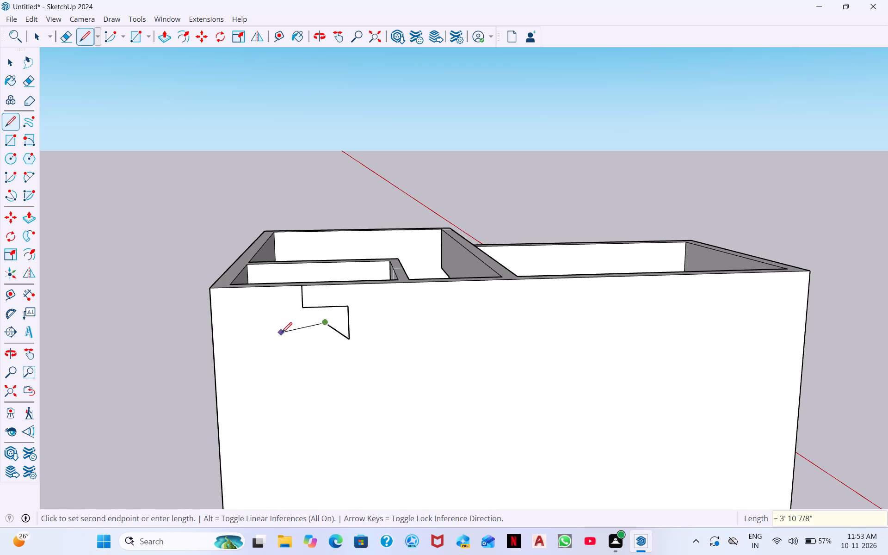
key(space)
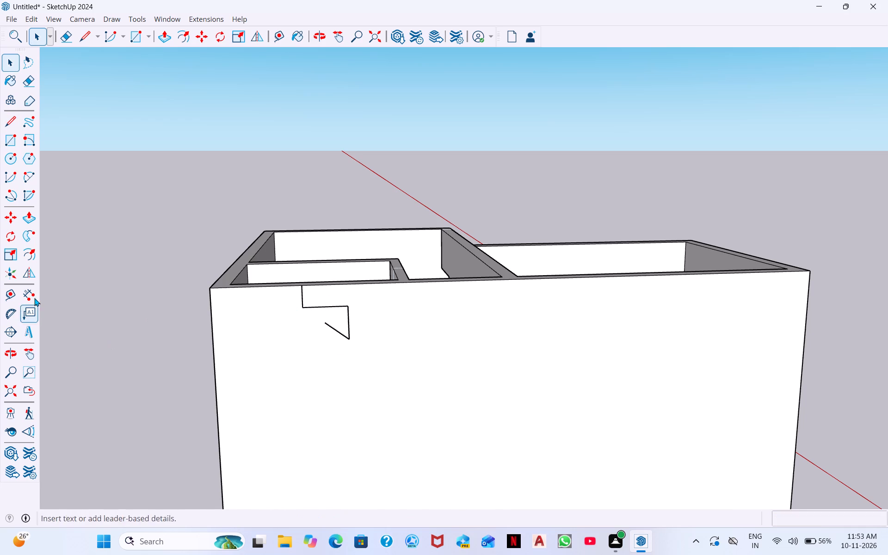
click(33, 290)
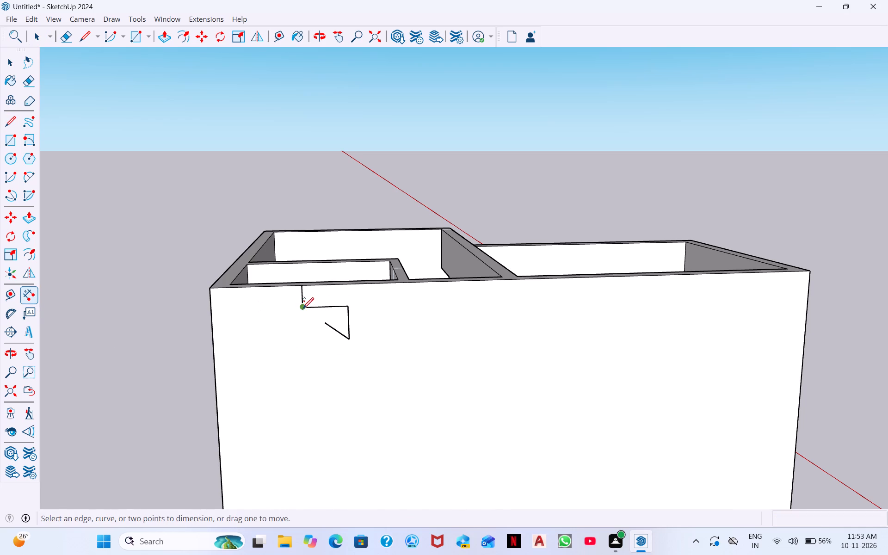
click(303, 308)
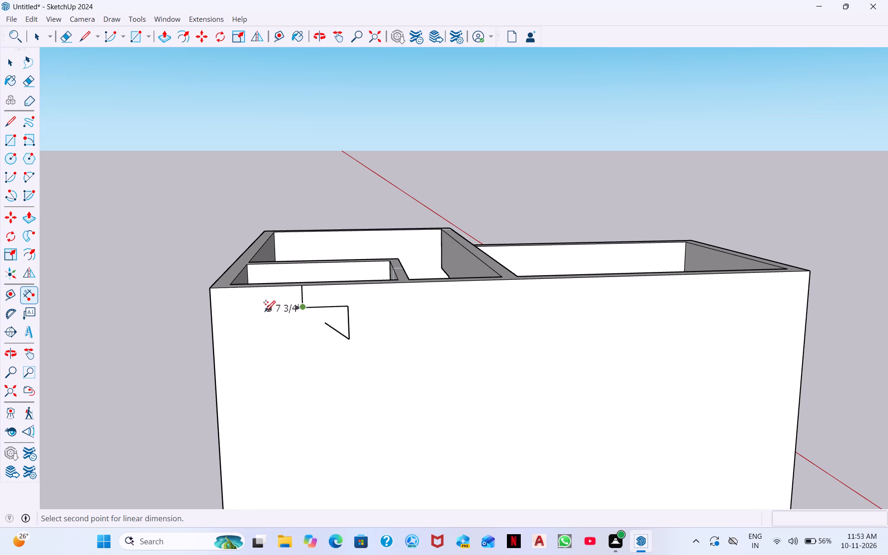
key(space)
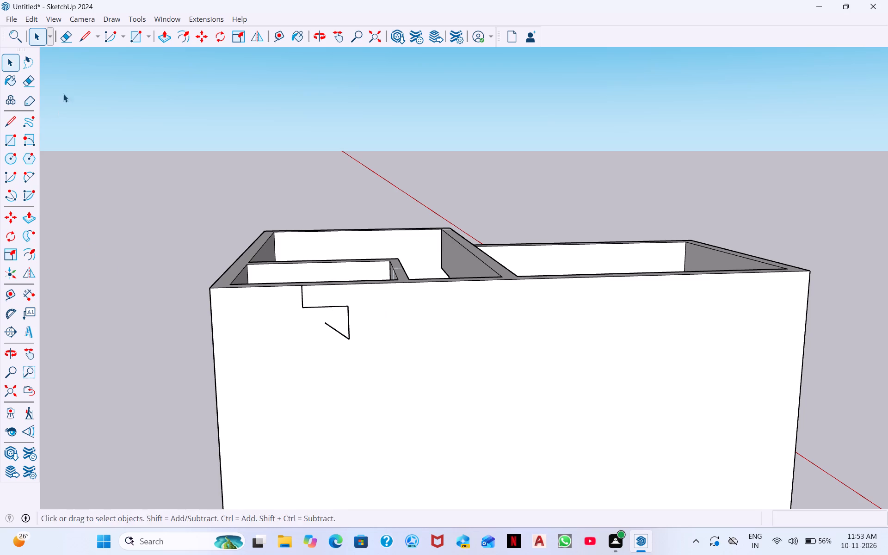
Draw the outline's top edge 2' to the other side of the 1' mark, a 2' side downward, and a closing line to the opposite side's end.
click(92, 36)
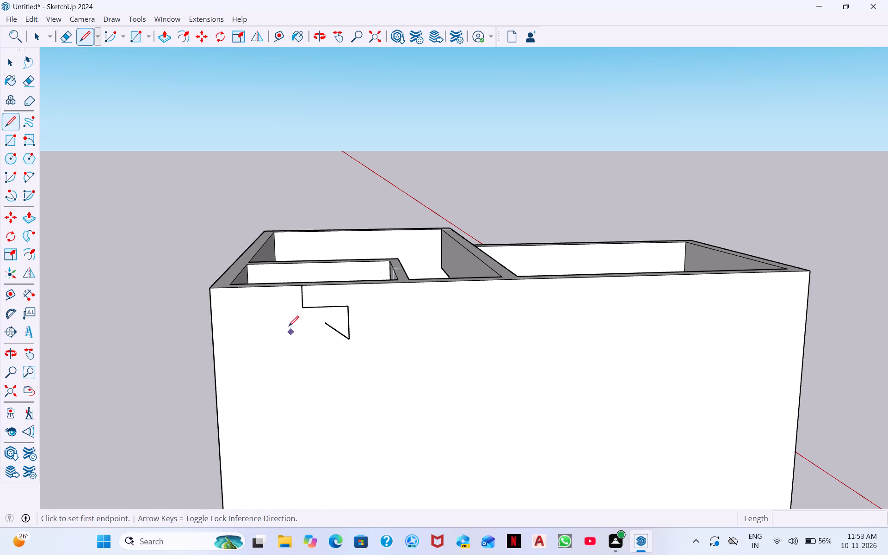
drag(301, 308, 288, 310)
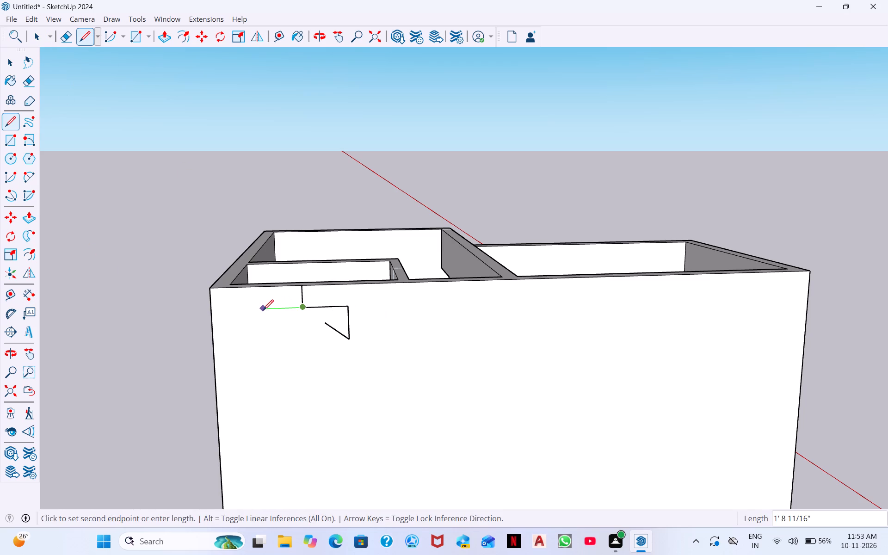
key(2)
key(apostrophe)
key(Return)
click(258, 352)
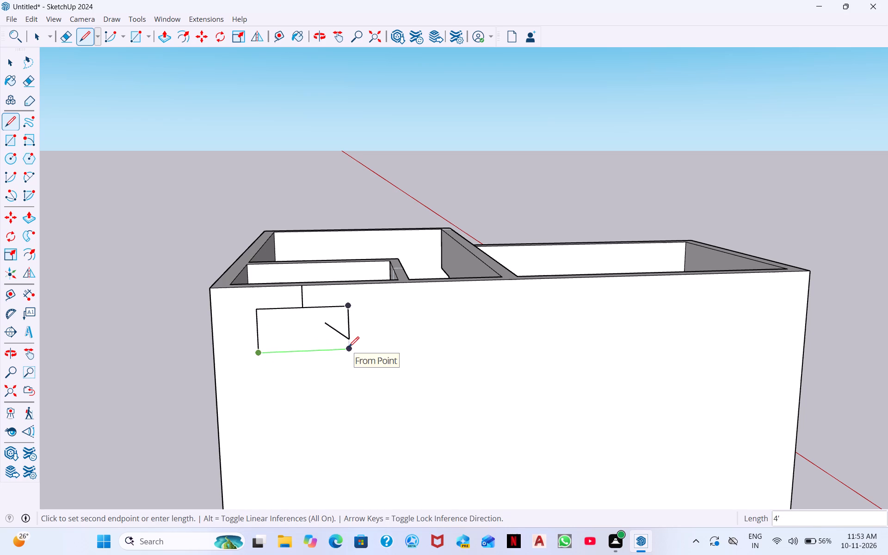
click(348, 340)
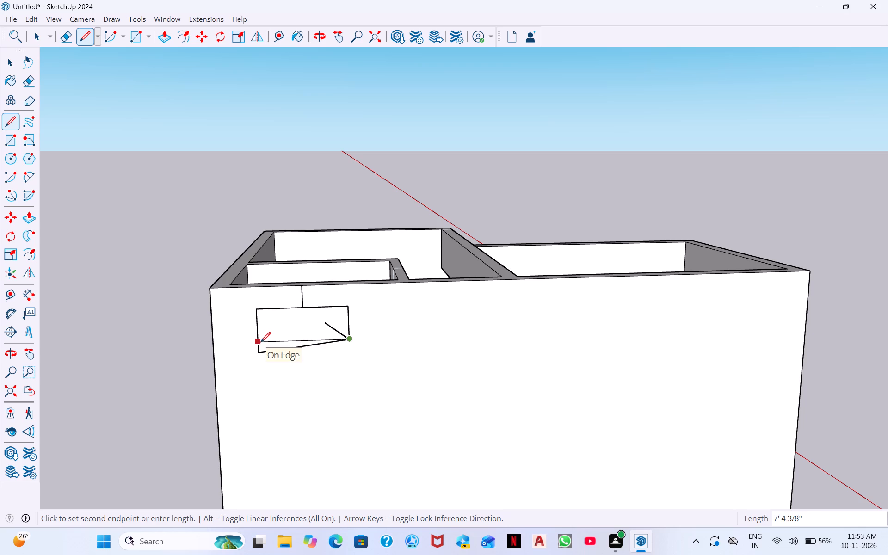
Draw a line along the green axis from the red-axis segments' end toward the outline's 2' side and extend it slightly past that side.
scroll(264, 346, up, 5)
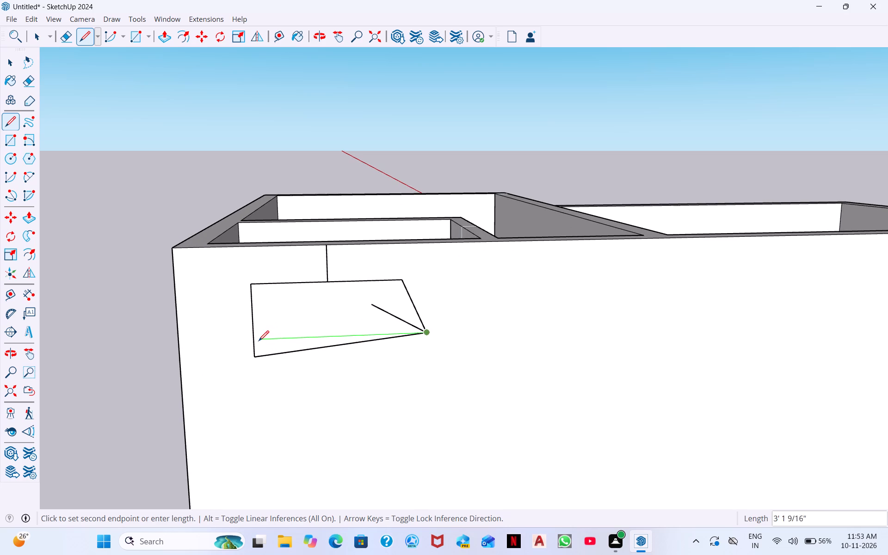
scroll(259, 341, up, 7)
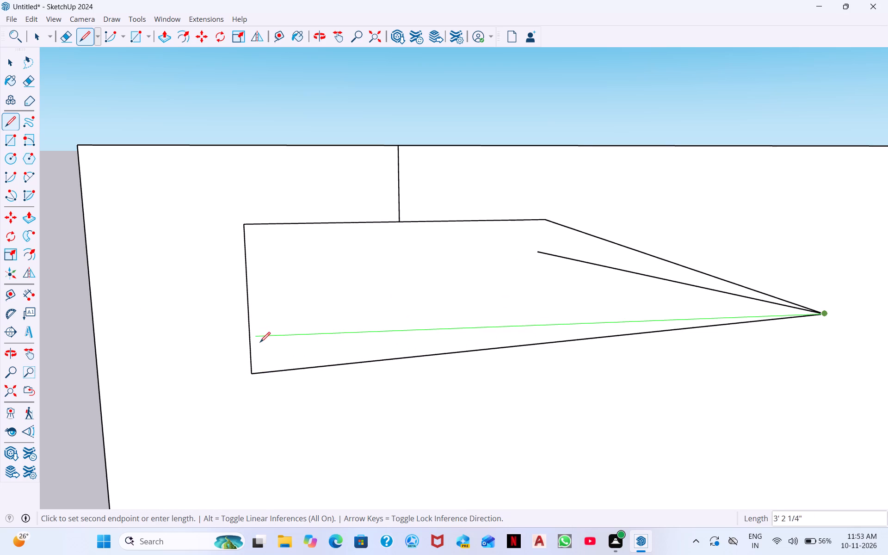
click(260, 339)
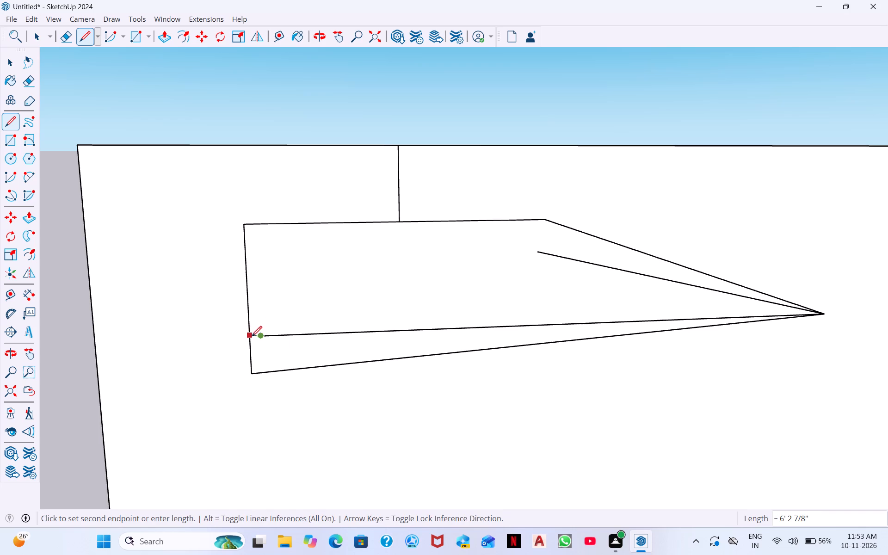
click(239, 340)
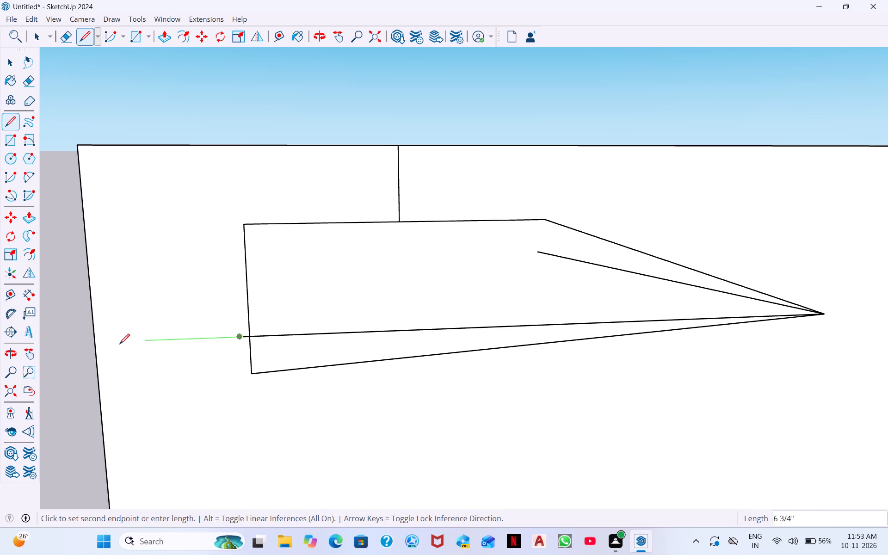
scroll(119, 345, down, 2)
scroll(316, 322, down, 3)
key(space)
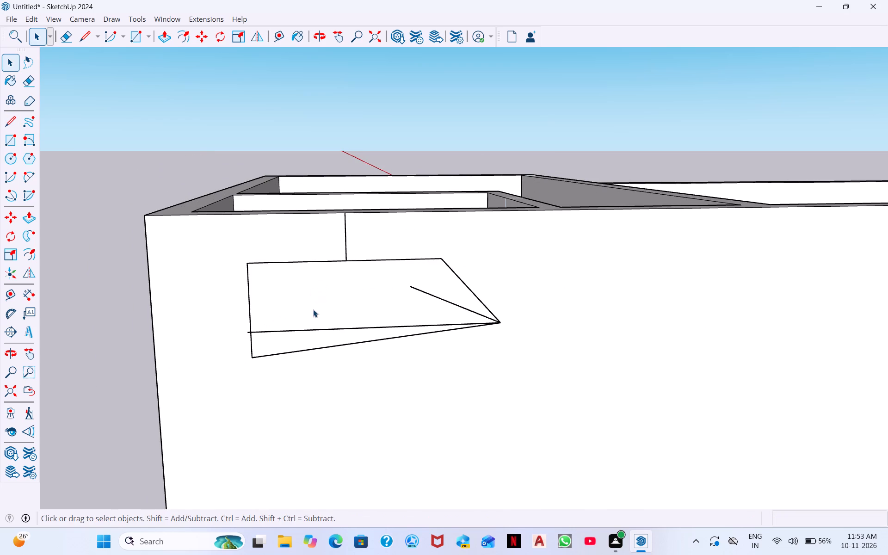
Erase the line tip overhanging the window outline's 2' side and the outline's sloping bottom closing line.
click(73, 35)
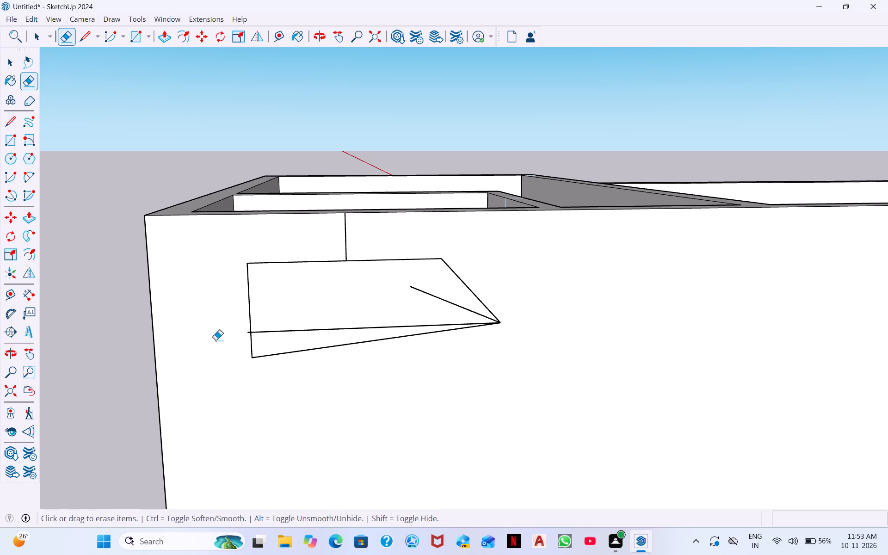
click(247, 335)
scroll(248, 333, up, 9)
drag(247, 351, 239, 366)
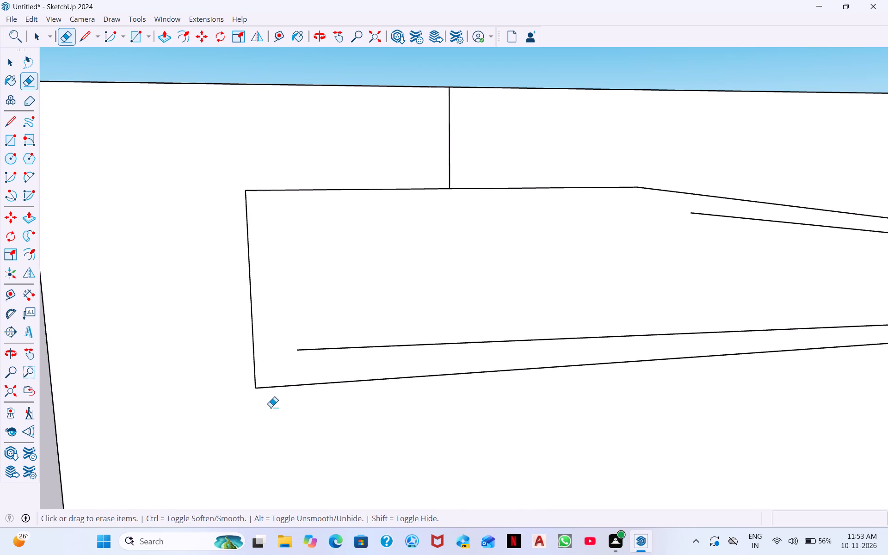
key(ctrl+z)
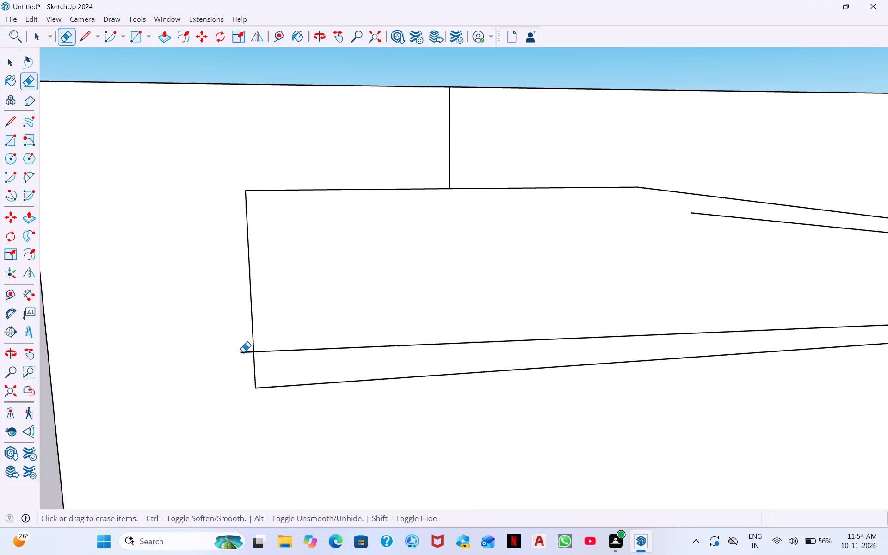
click(244, 352)
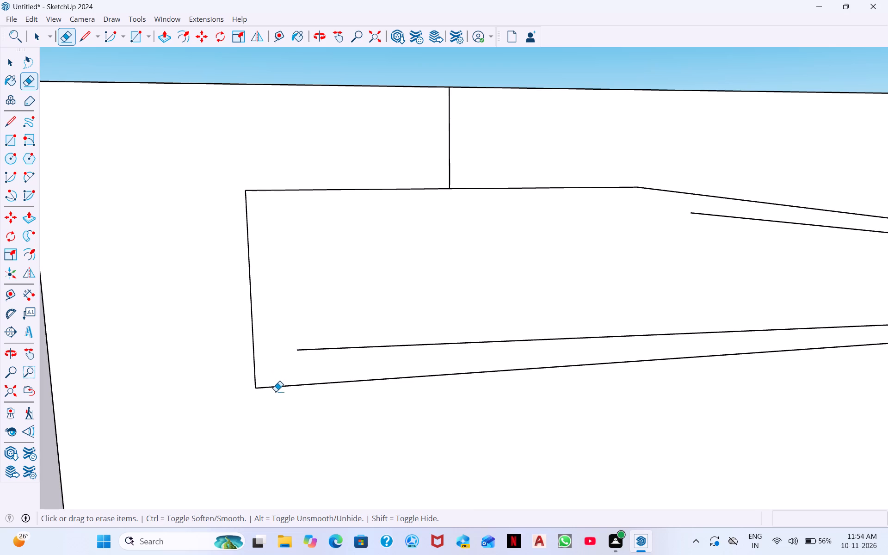
click(278, 387)
Erase the misplaced line that runs from the end of the outline's top edge toward the red-axis segments' end.
scroll(315, 371, down, 5)
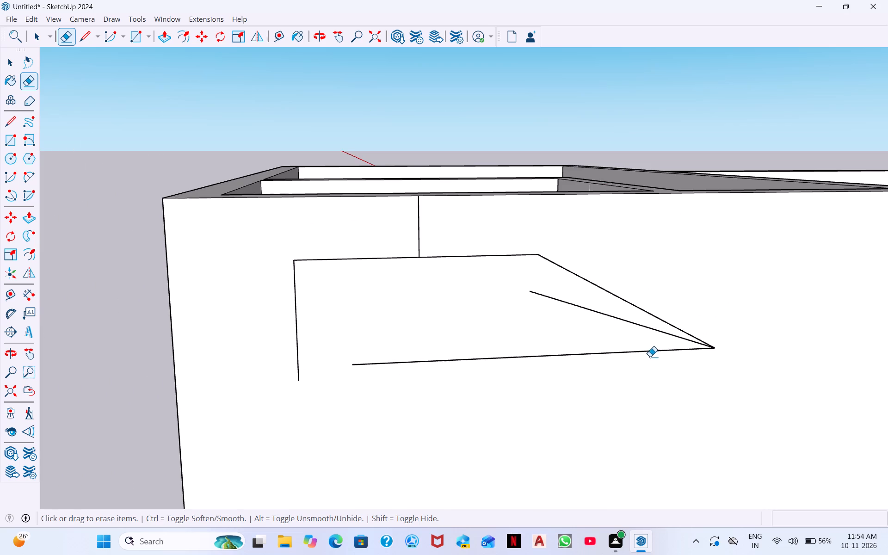
middle_drag(631, 355, 562, 348)
middle_drag(492, 430, 474, 375)
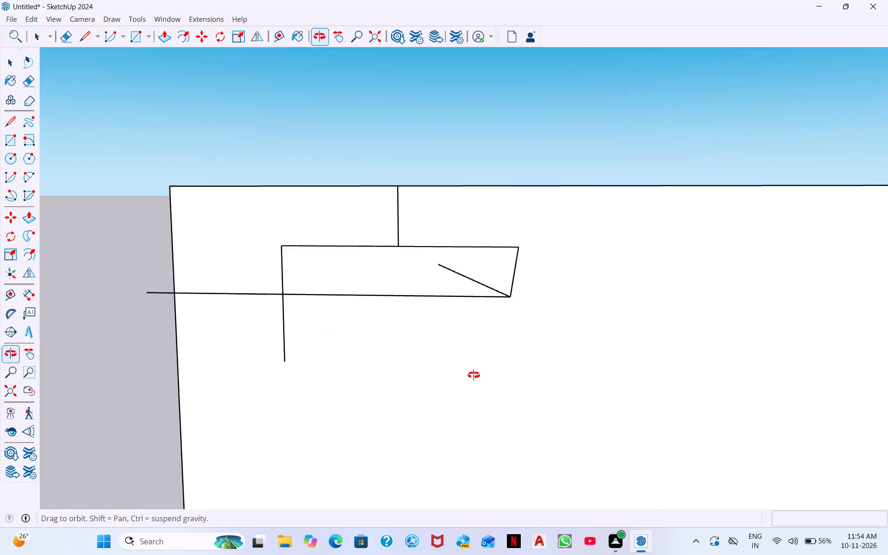
middle_drag(474, 375, 475, 379)
middle_drag(424, 290, 413, 487)
scroll(417, 370, down, 1)
drag(421, 485, 364, 527)
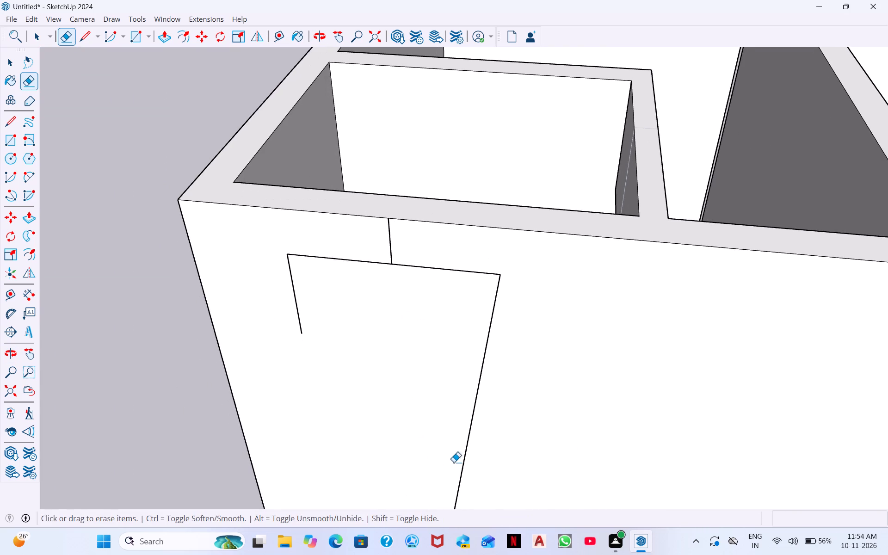
drag(454, 462, 471, 476)
drag(460, 441, 491, 443)
drag(490, 338, 495, 338)
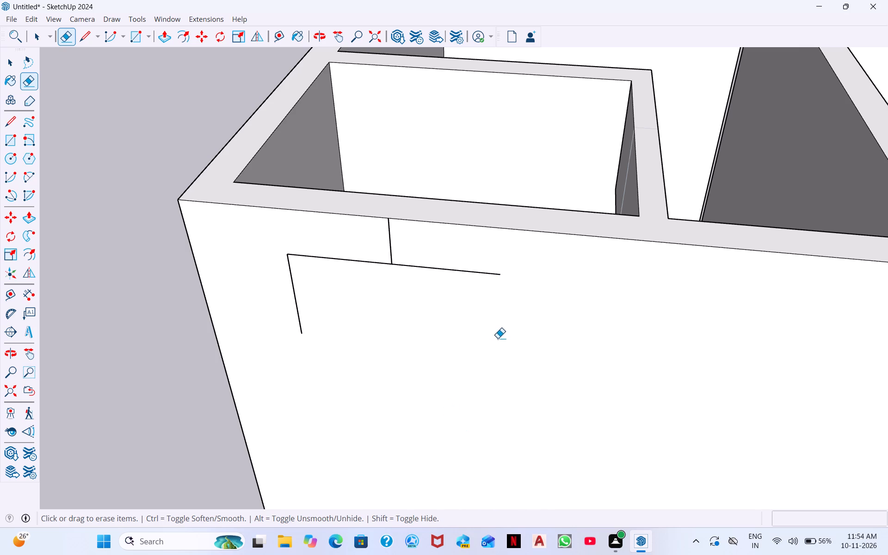
Erase the leftover green-axis line floating in front of the long outer wall.
middle_drag(469, 341, 479, 108)
middle_drag(367, 223, 351, 411)
scroll(350, 412, down, 1)
scroll(310, 440, down, 8)
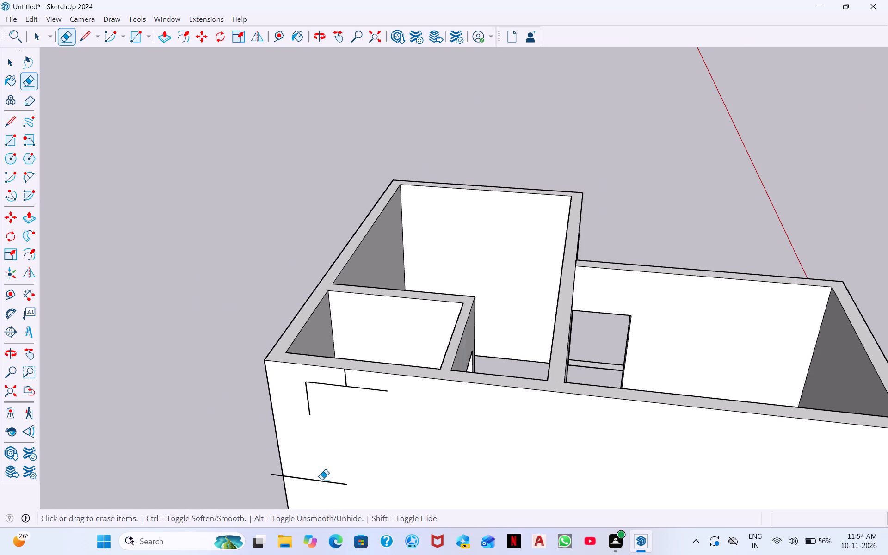
click(321, 483)
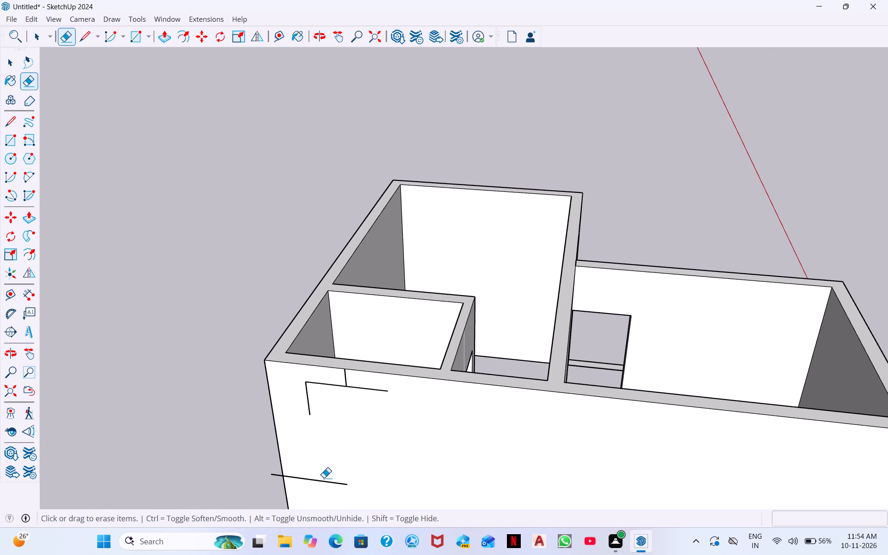
click(324, 478)
Draw the outline's bottom edge on the wall along the green axis from the 2' side's lower end, about 5' 5 1/2" long.
middle_drag(265, 432, 407, 312)
middle_drag(520, 324, 501, 333)
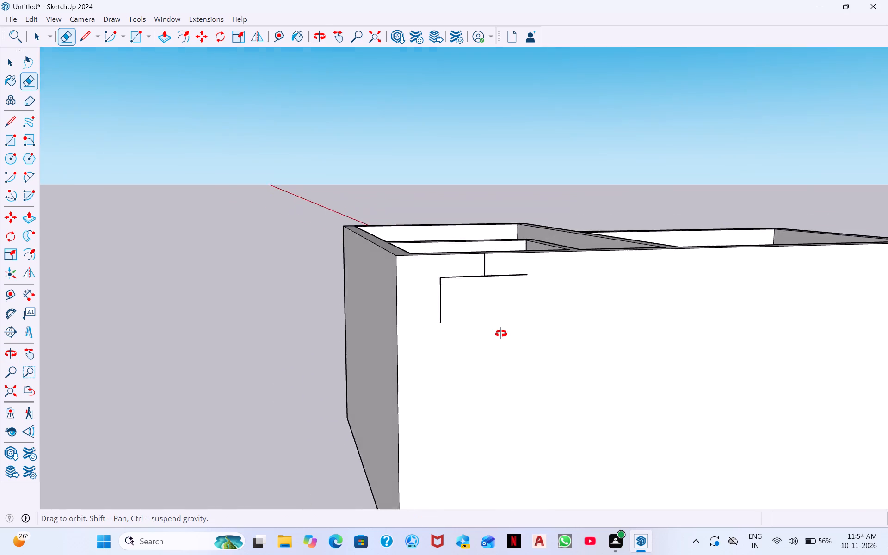
middle_drag(501, 333, 585, 305)
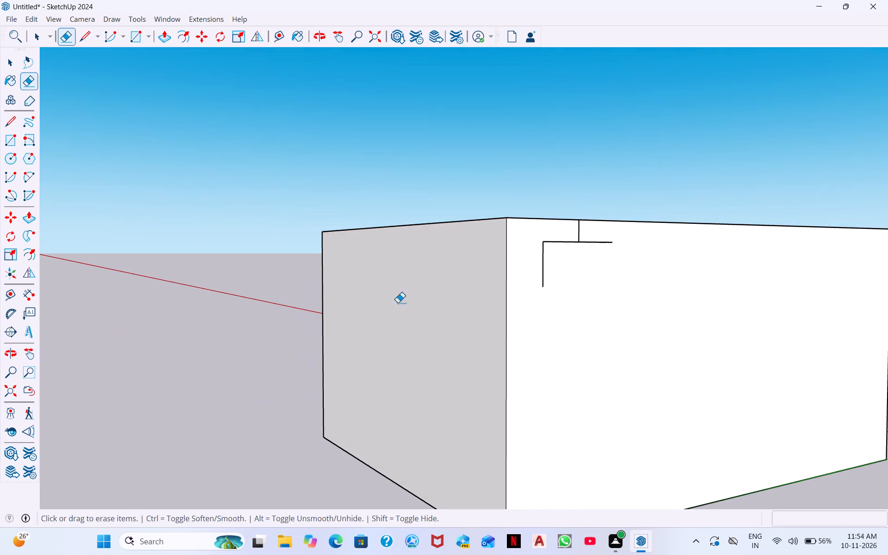
click(86, 43)
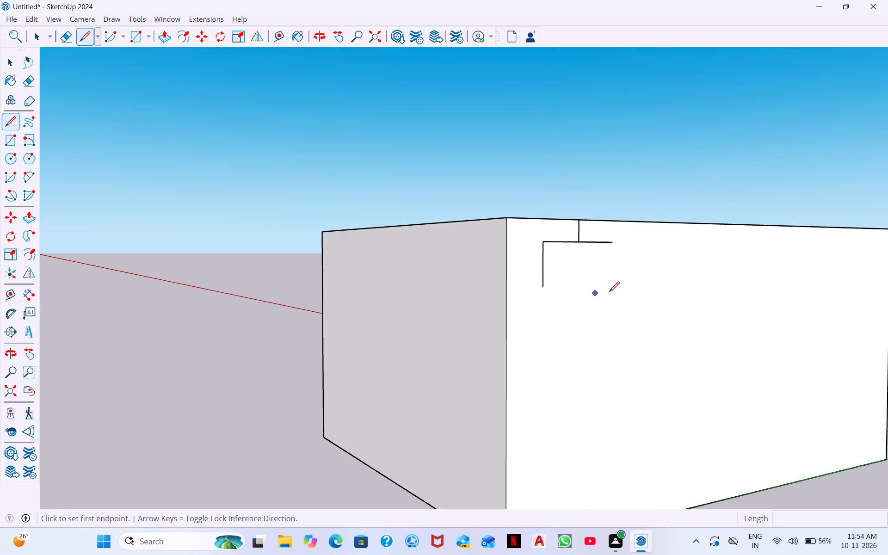
drag(543, 288, 566, 281)
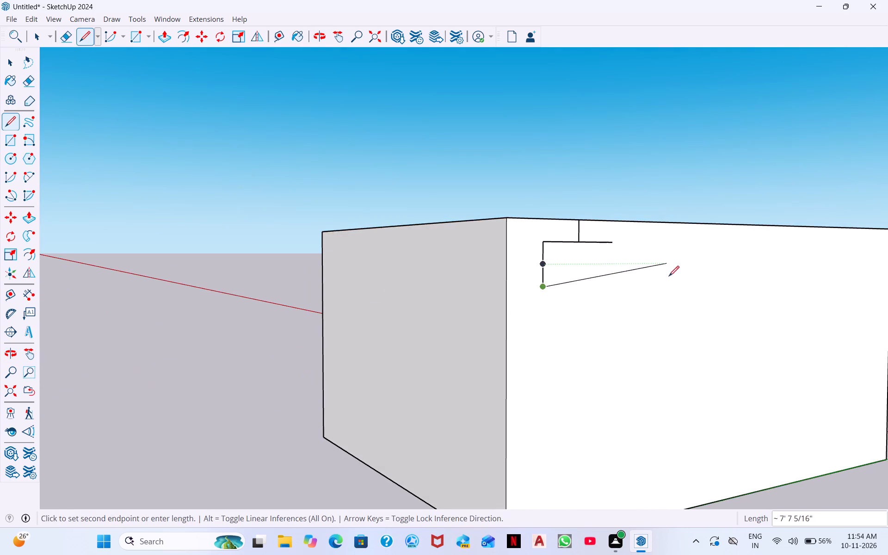
scroll(680, 287, up, 16)
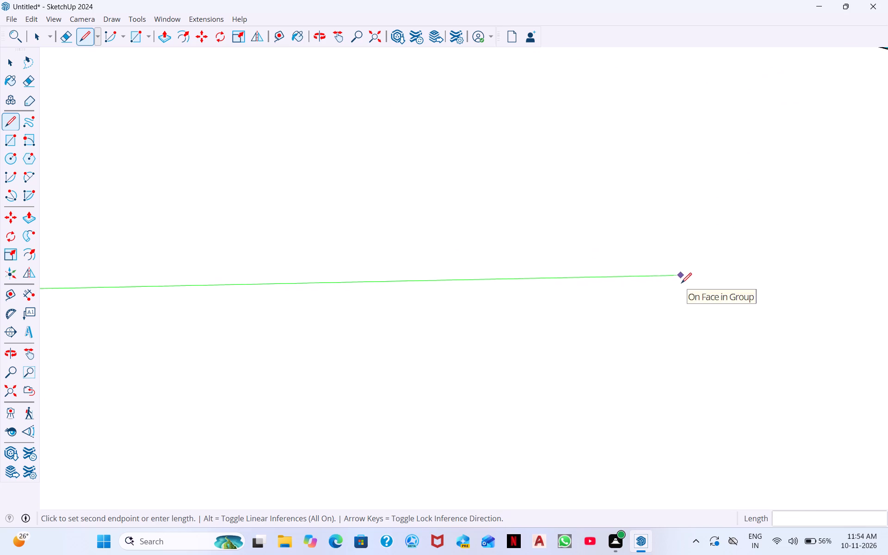
scroll(681, 283, up, 2)
middle_drag(680, 285, 684, 330)
scroll(684, 330, down, 11)
middle_drag(459, 375, 467, 371)
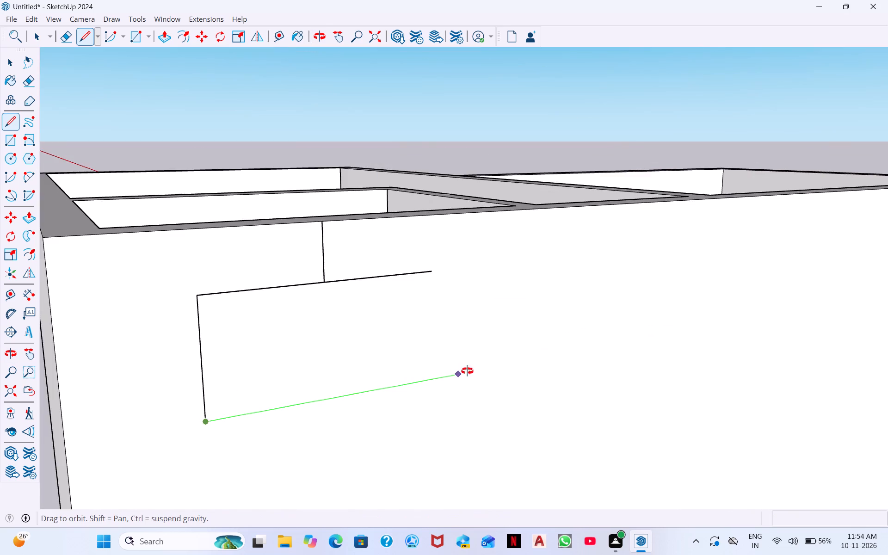
middle_drag(467, 371, 633, 260)
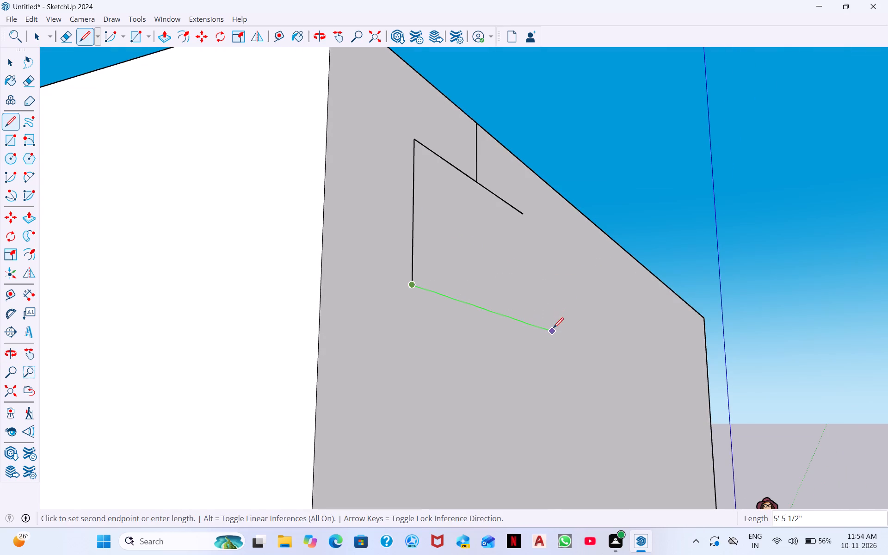
click(553, 328)
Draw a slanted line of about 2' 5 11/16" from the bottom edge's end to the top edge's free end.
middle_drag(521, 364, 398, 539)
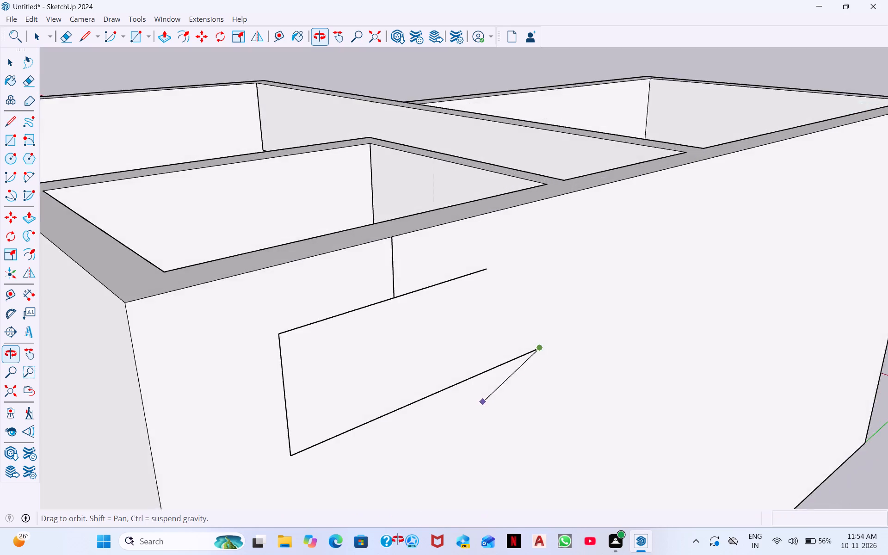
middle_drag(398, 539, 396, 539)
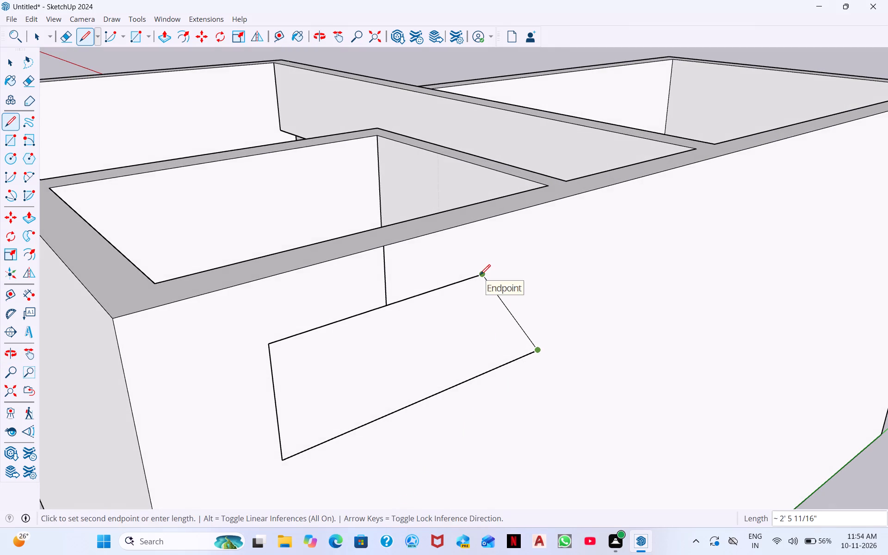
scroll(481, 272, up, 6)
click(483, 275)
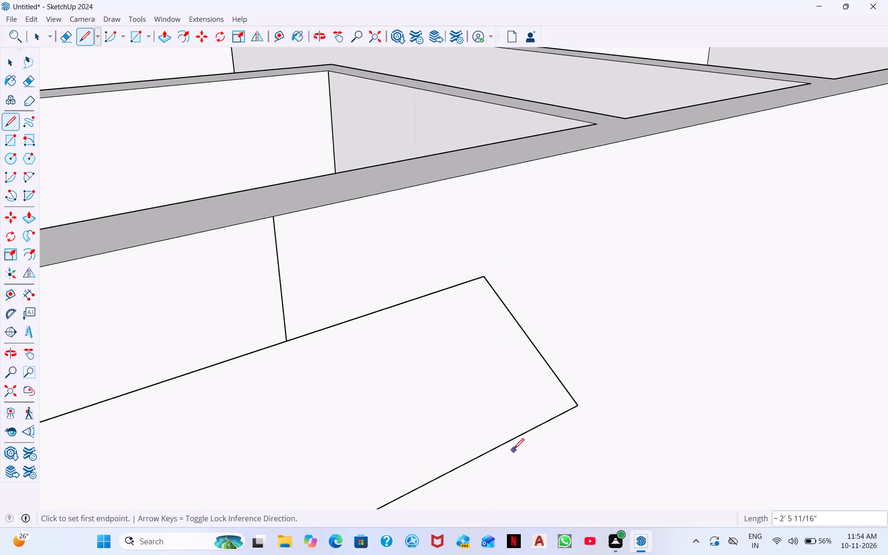
Draw a vertical 2' line from the top edge's free end down to the outline's bottom edge.
middle_drag(510, 448, 372, 289)
drag(384, 162, 384, 179)
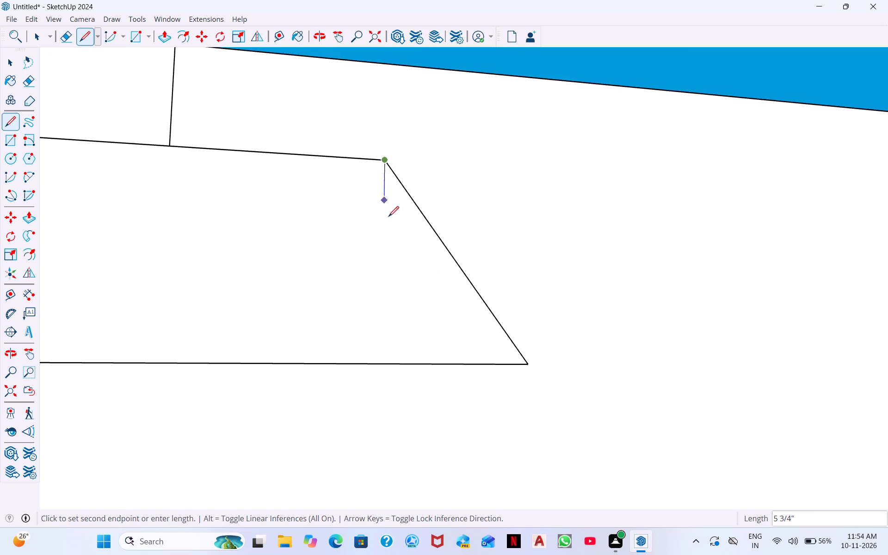
click(385, 367)
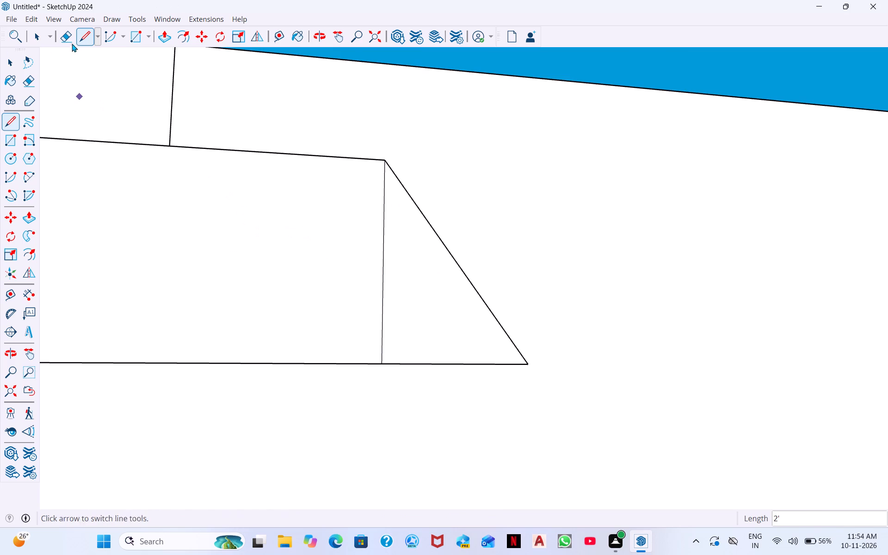
Erase the slanted closing line and the bottom edge's excess beyond the vertical side, leaving a rectangular window outline.
click(64, 41)
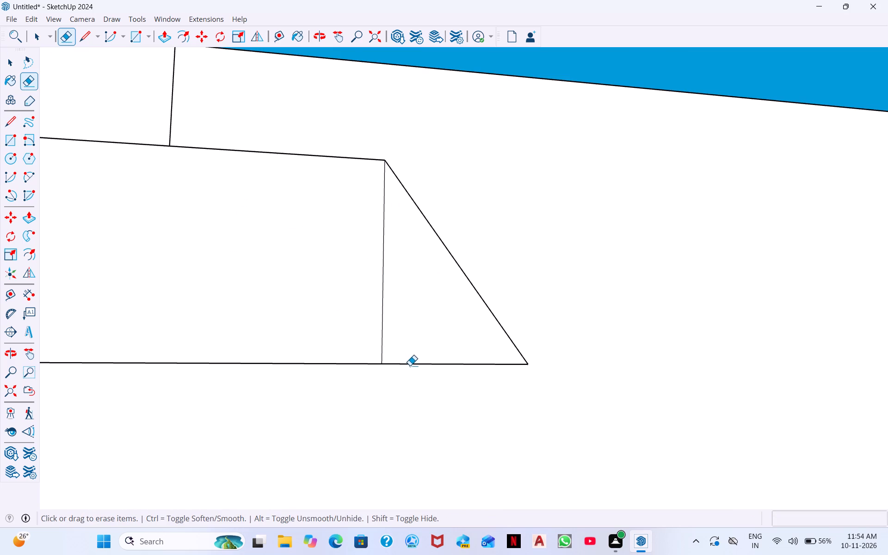
click(410, 364)
drag(472, 279, 474, 288)
scroll(455, 255, down, 5)
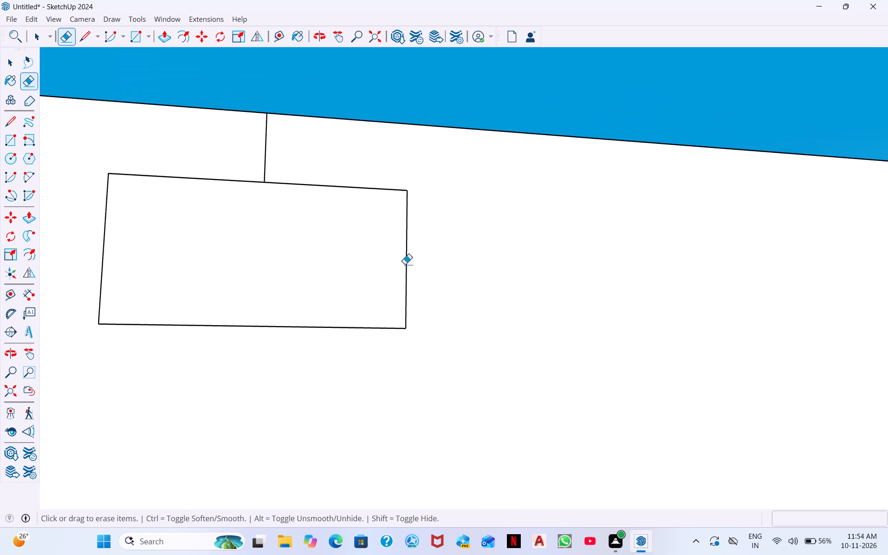
Erase the 1' construction line between the long wall's top edge and the window outline.
scroll(405, 264, down, 2)
middle_drag(389, 308, 659, 354)
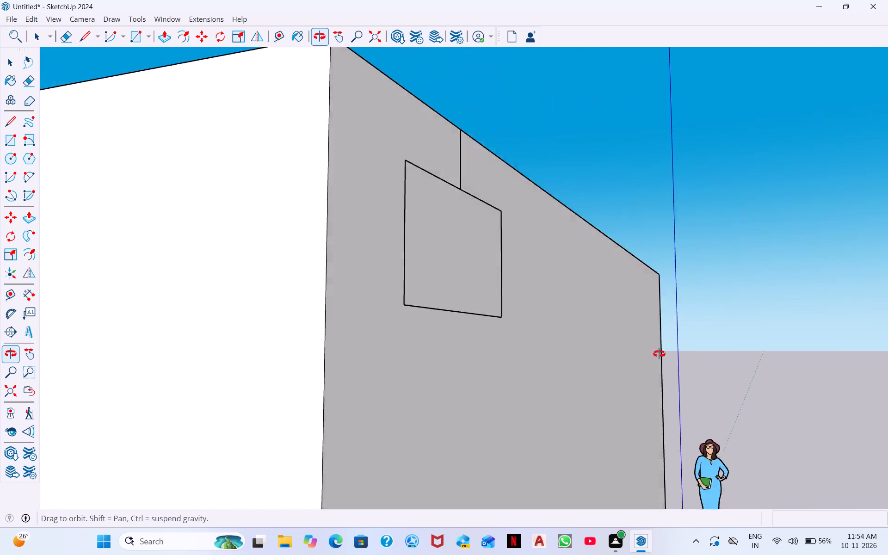
middle_drag(659, 354, 579, 360)
click(389, 206)
click(393, 206)
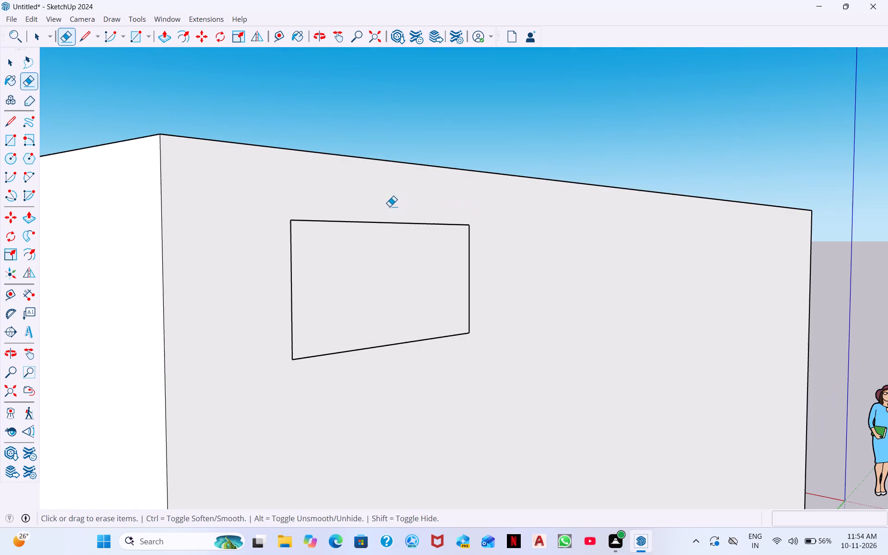
Erase the vertical construction lines above, inside and below the window outline on the adjacent shorter outer wall.
scroll(543, 208, down, 7)
middle_drag(723, 327, 206, 311)
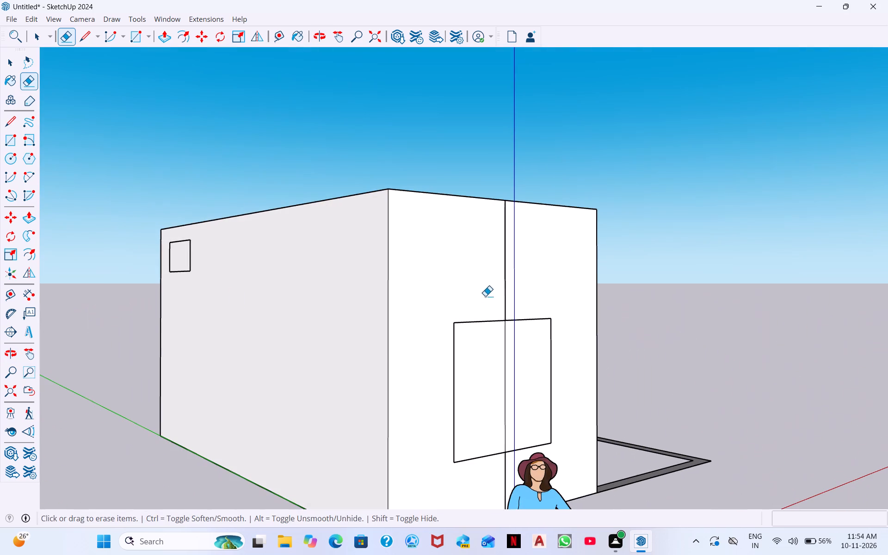
click(506, 289)
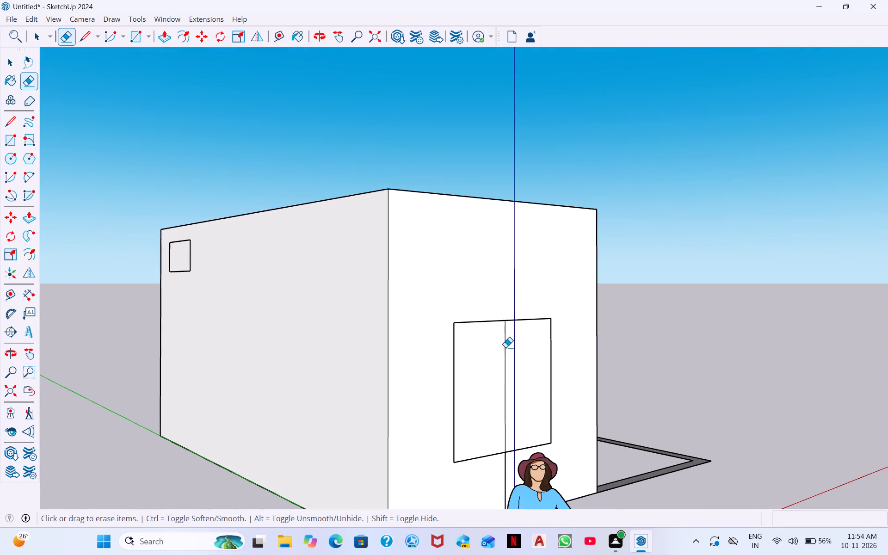
click(506, 347)
scroll(531, 350, down, 3)
middle_drag(527, 424, 445, 374)
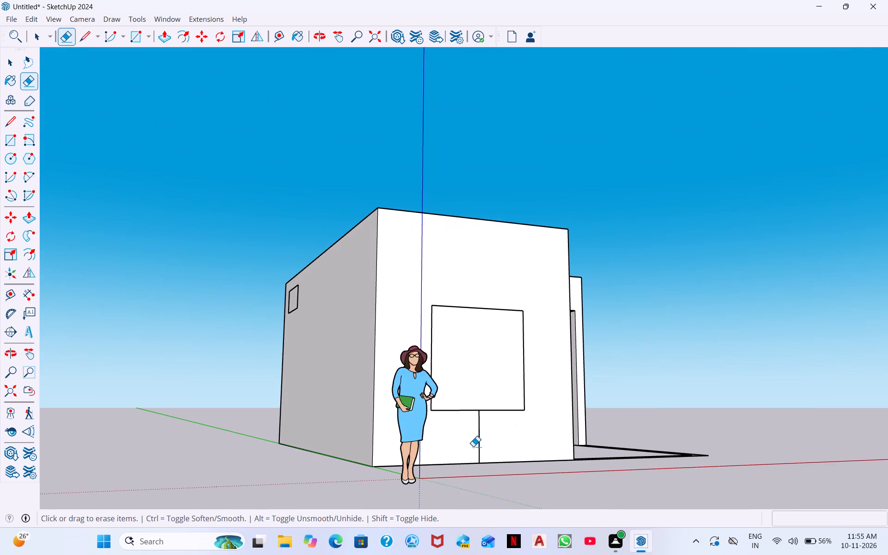
click(479, 441)
Examine the house from several sides to review the window outlines on the outer walls.
scroll(579, 370, down, 3)
middle_click(580, 370)
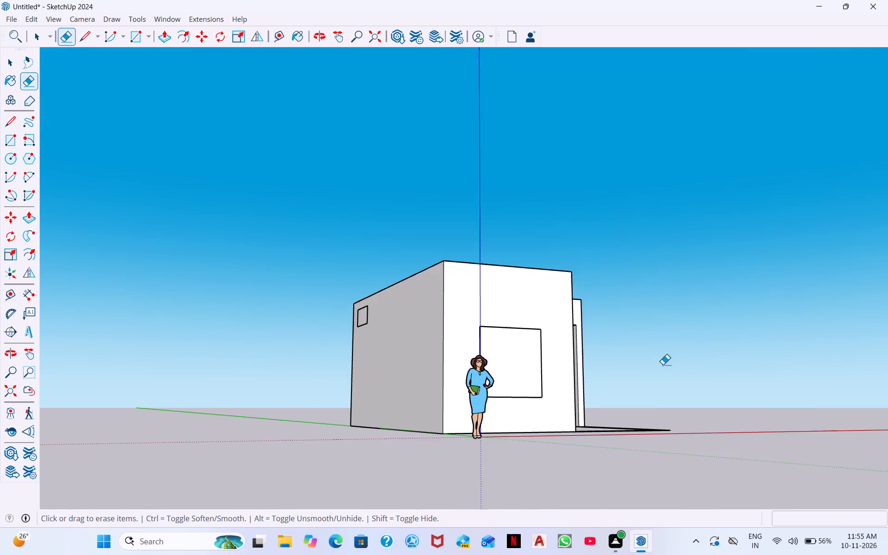
middle_drag(659, 364, 194, 314)
scroll(548, 320, down, 6)
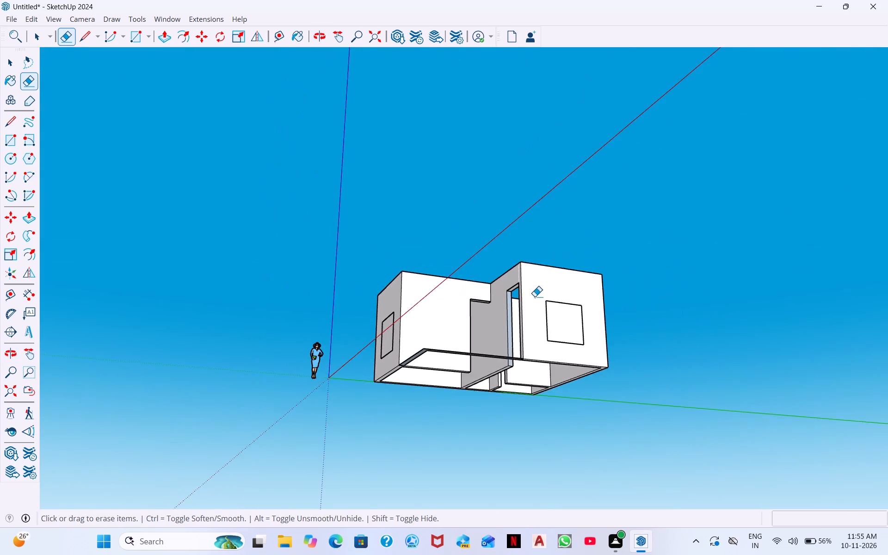
middle_drag(531, 301, 573, 505)
middle_drag(419, 255, 584, 367)
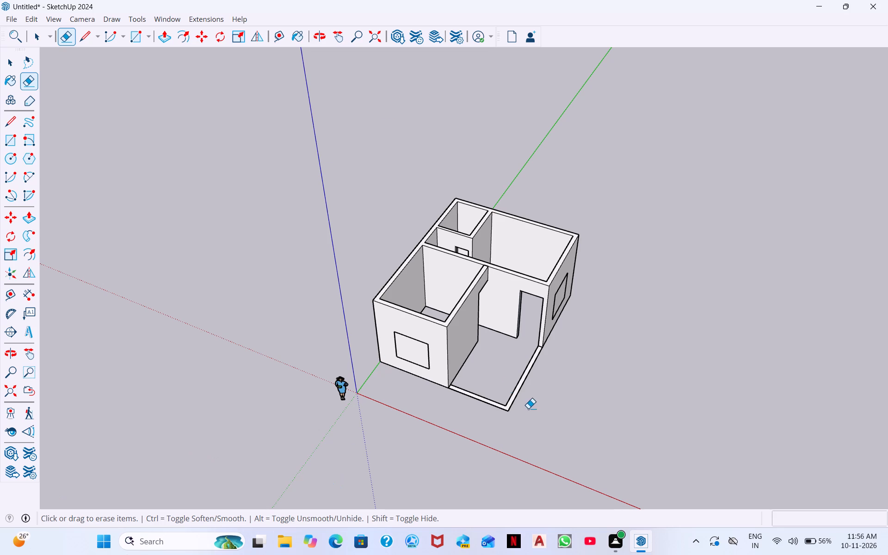
middle_drag(634, 419, 344, 241)
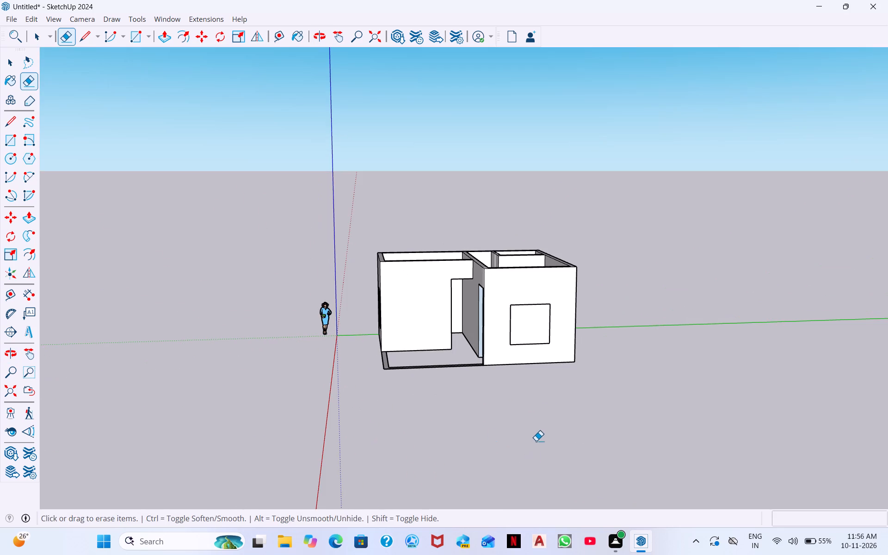
key(space)
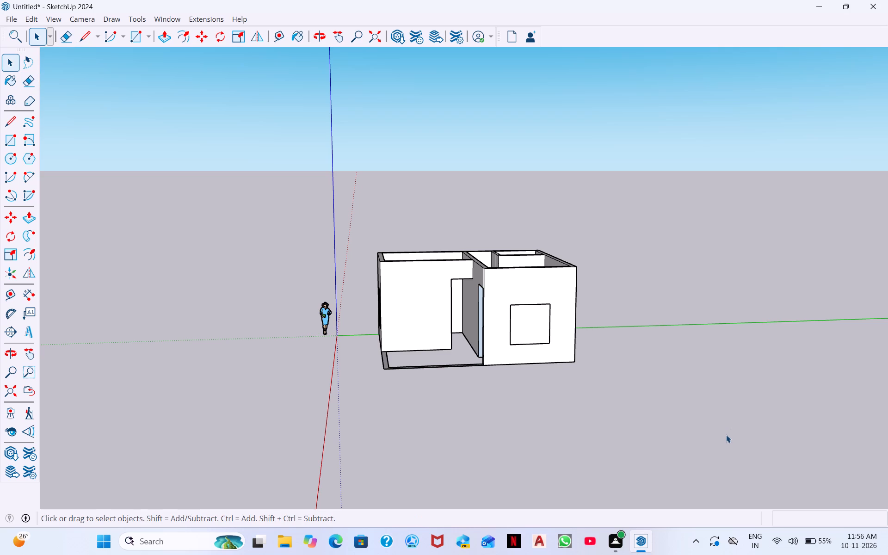
Open the house group for editing and trace the 6' by 6' window outline on the projecting outer wall beside the entrance with the Line tool.
double_click(512, 279)
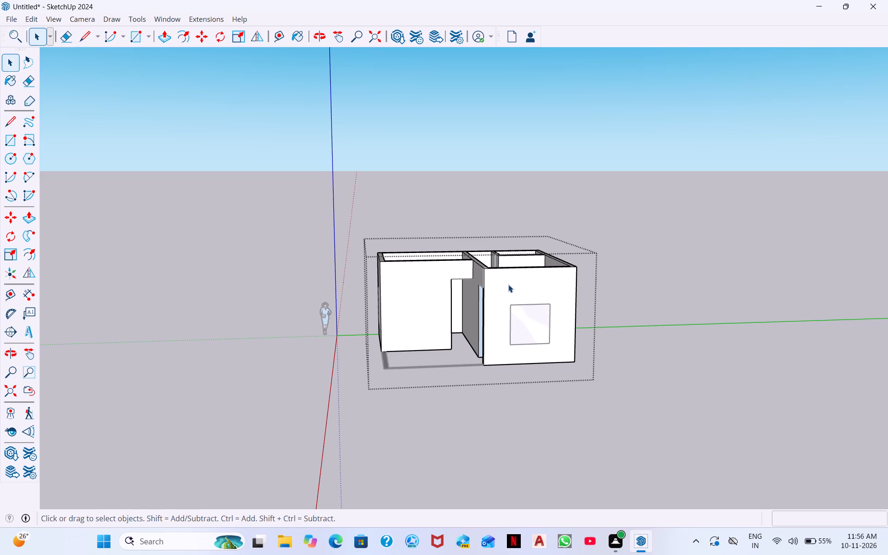
middle_drag(433, 318, 488, 390)
middle_drag(480, 361, 438, 247)
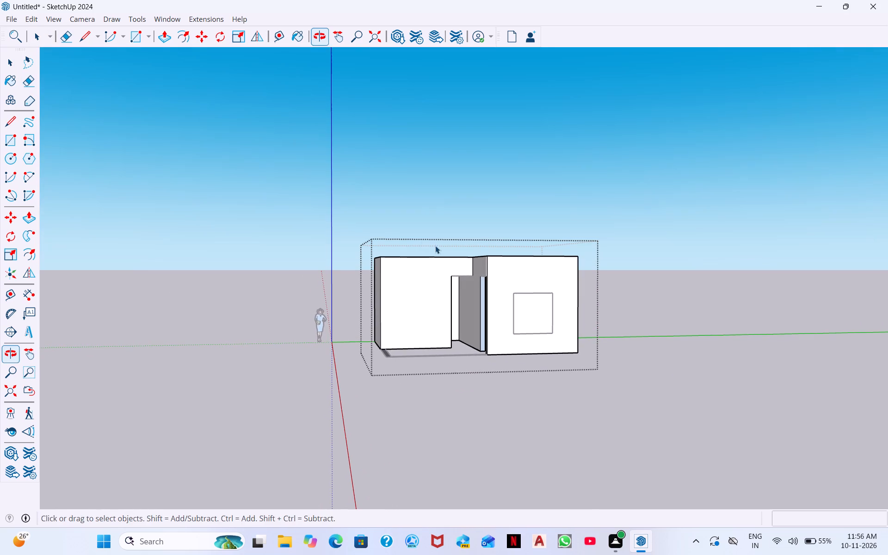
click(87, 32)
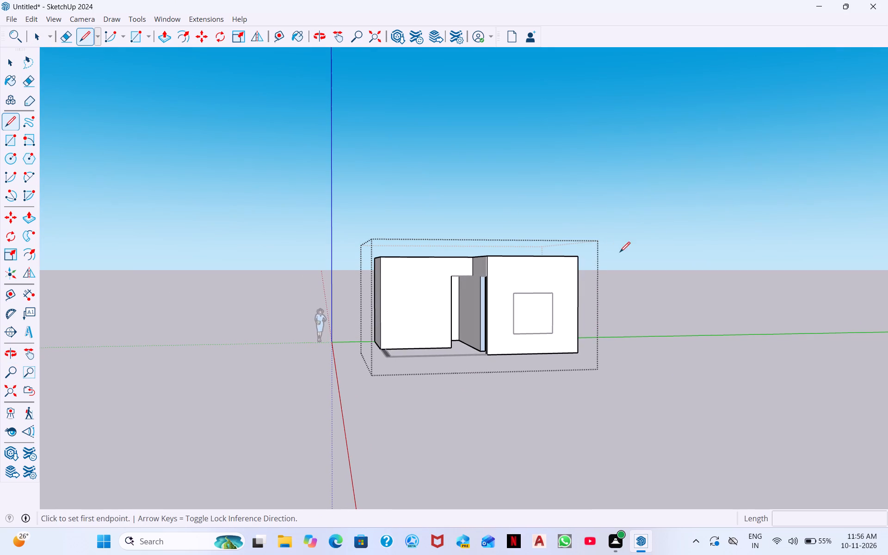
double_click(513, 295)
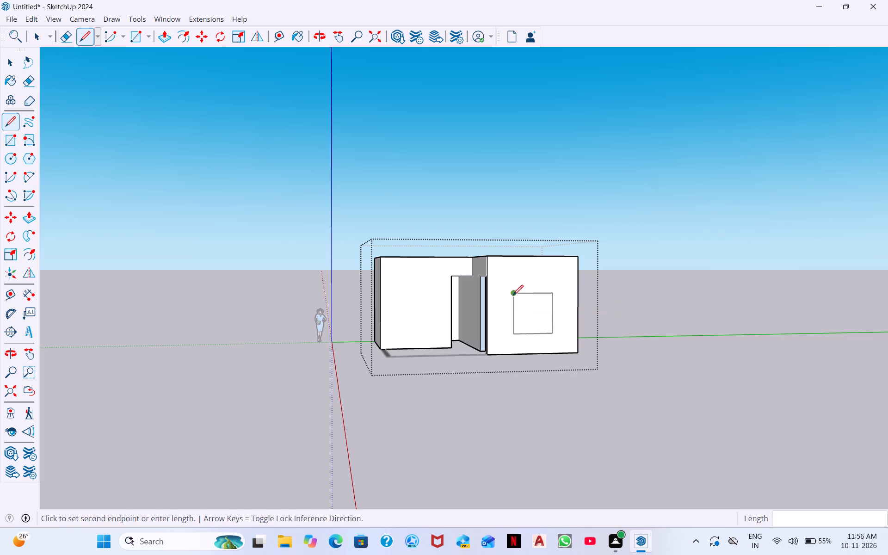
click(514, 333)
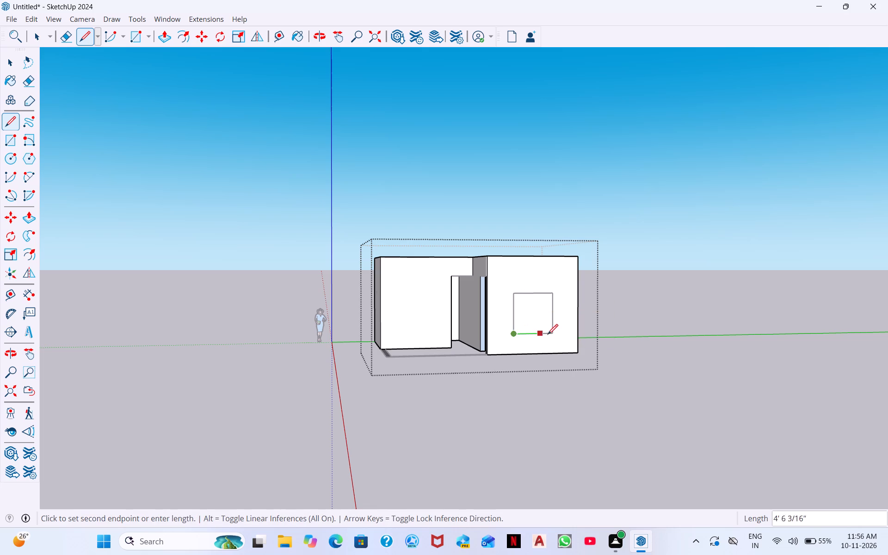
click(552, 333)
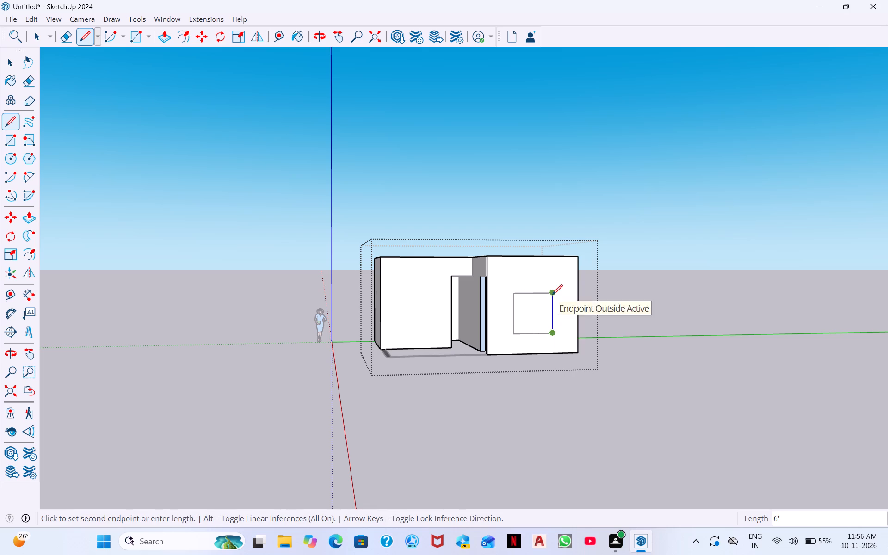
click(552, 295)
click(515, 291)
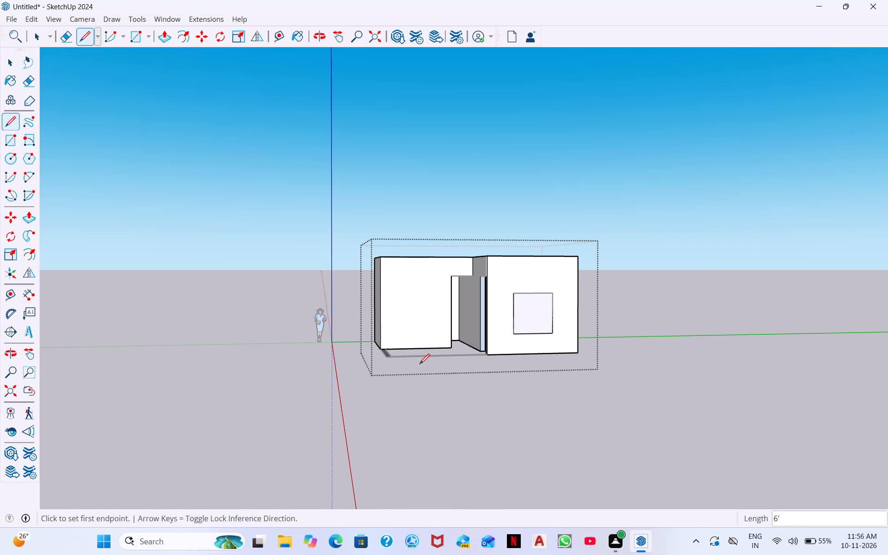
Trace the 6' by 6' window outline on the adjacent shorter outer wall with the Line tool, inside the house group.
middle_drag(421, 369, 849, 340)
scroll(410, 274, up, 5)
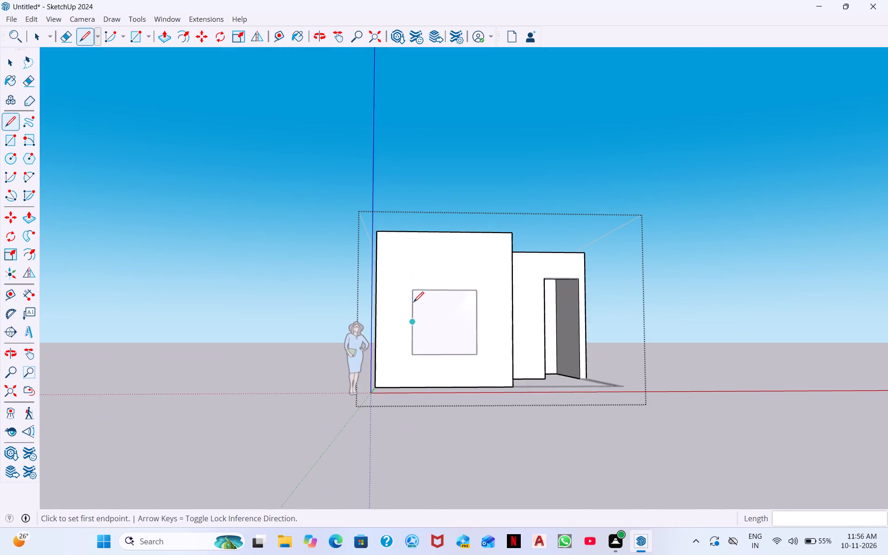
click(411, 288)
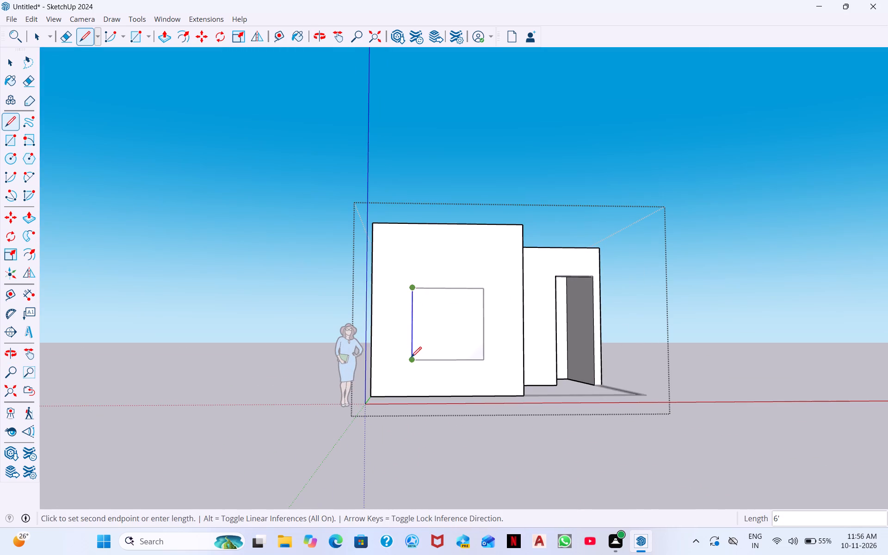
click(411, 361)
click(484, 363)
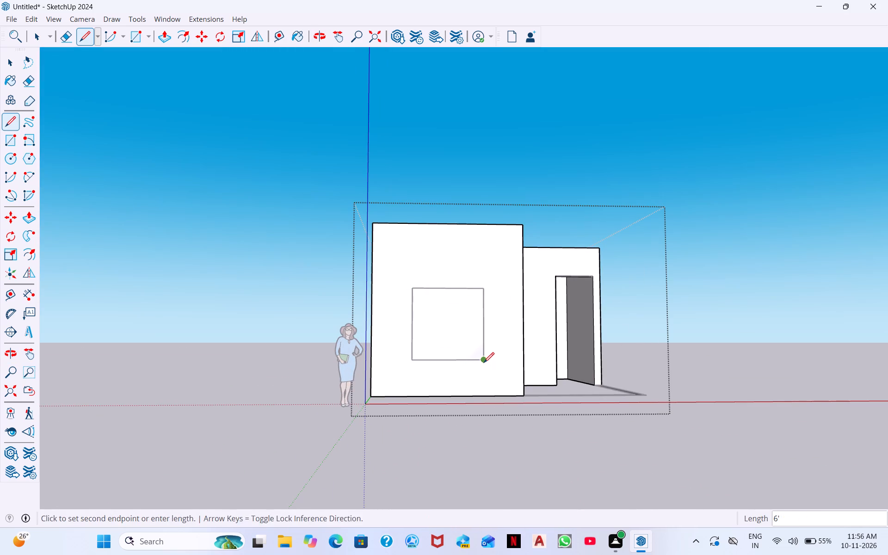
click(481, 288)
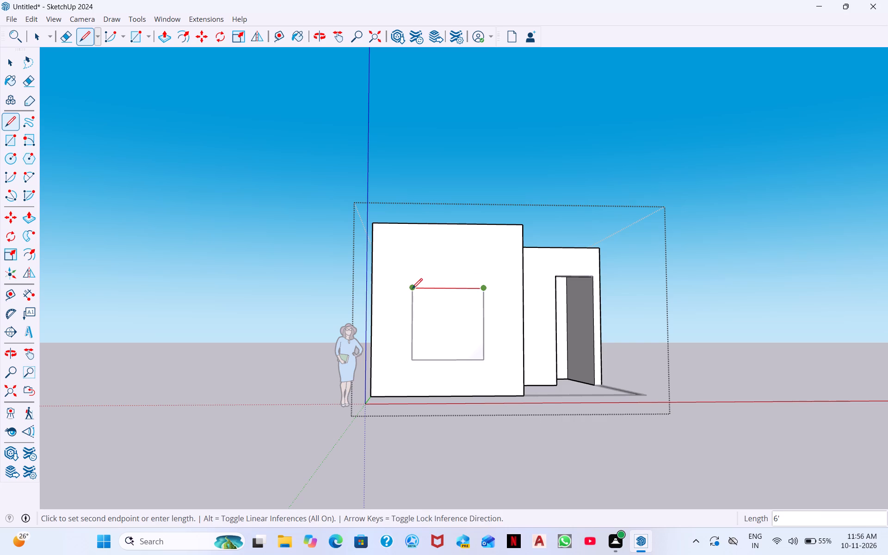
click(412, 289)
Trace the 4' by 2' window outline near the long wall's top edge with the Line tool, inside the house group.
scroll(407, 371, down, 3)
middle_drag(399, 412, 422, 424)
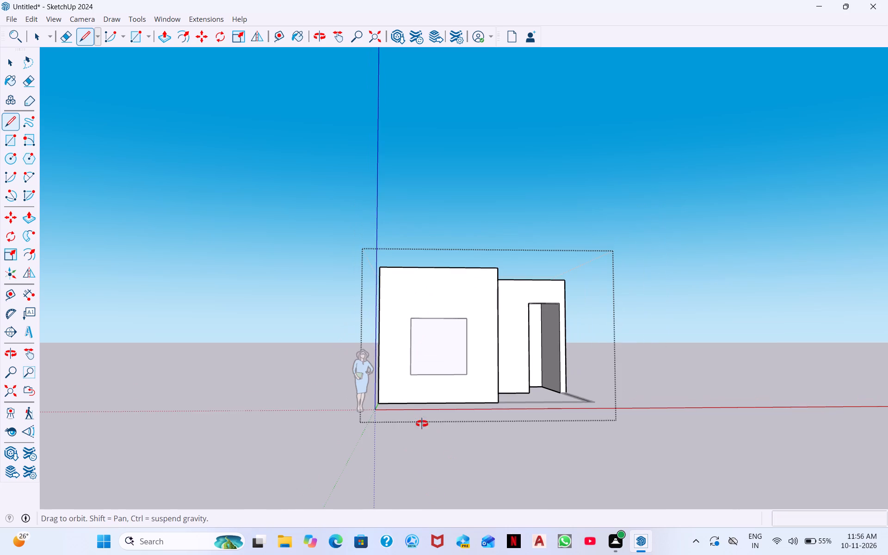
middle_drag(422, 424, 662, 398)
middle_drag(534, 401, 736, 419)
scroll(309, 257, up, 3)
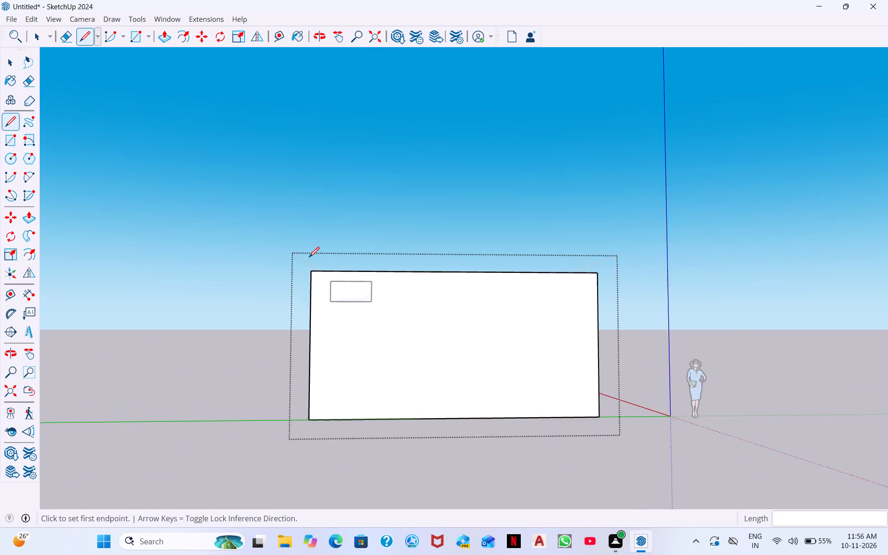
scroll(358, 301, up, 4)
click(323, 281)
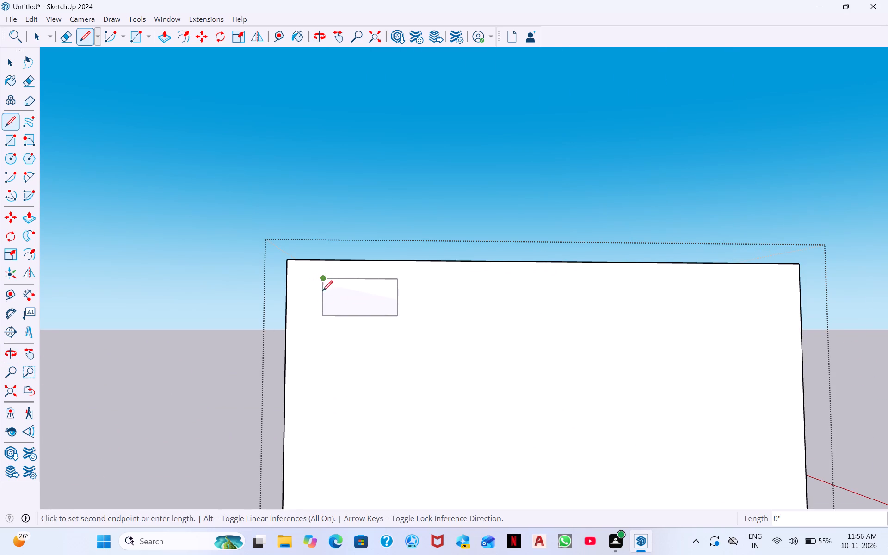
click(322, 314)
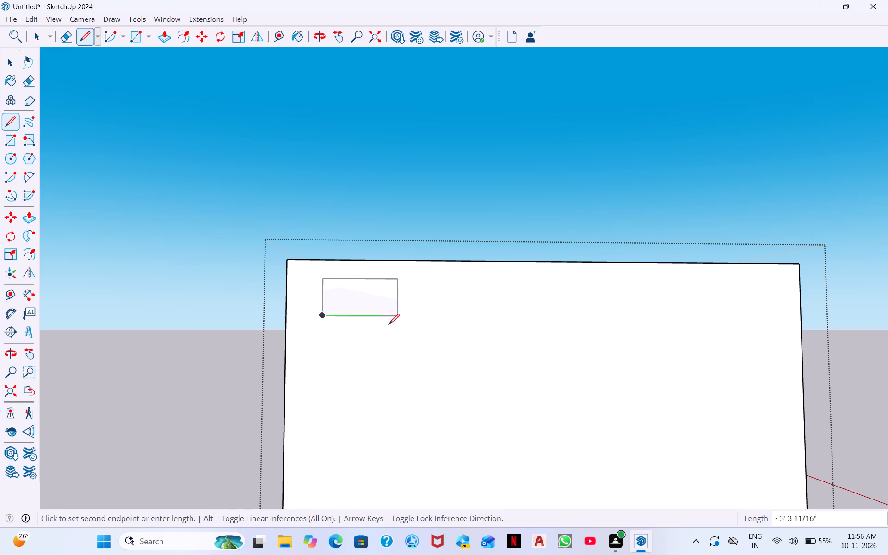
click(398, 318)
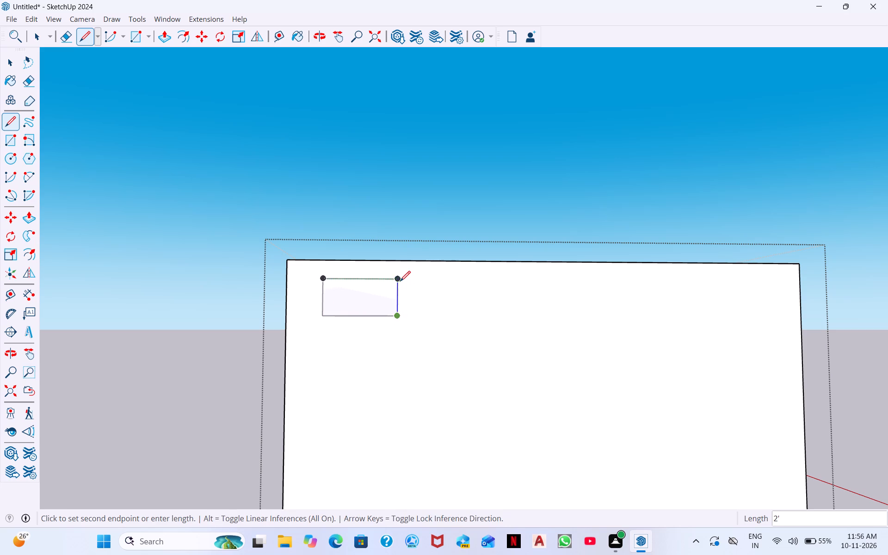
click(400, 279)
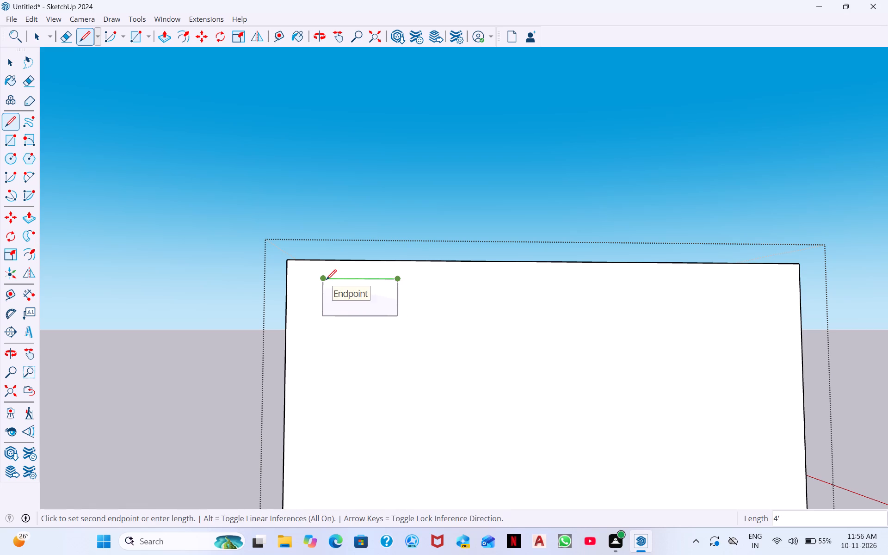
click(325, 280)
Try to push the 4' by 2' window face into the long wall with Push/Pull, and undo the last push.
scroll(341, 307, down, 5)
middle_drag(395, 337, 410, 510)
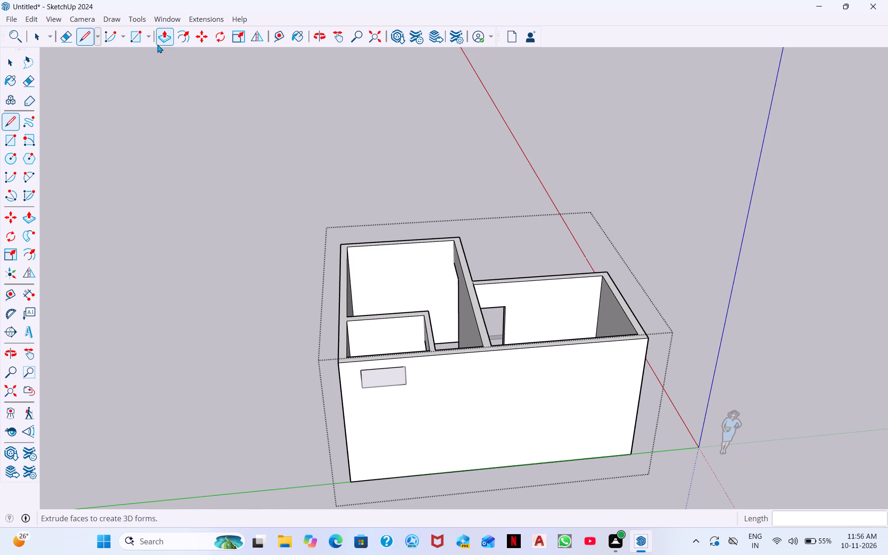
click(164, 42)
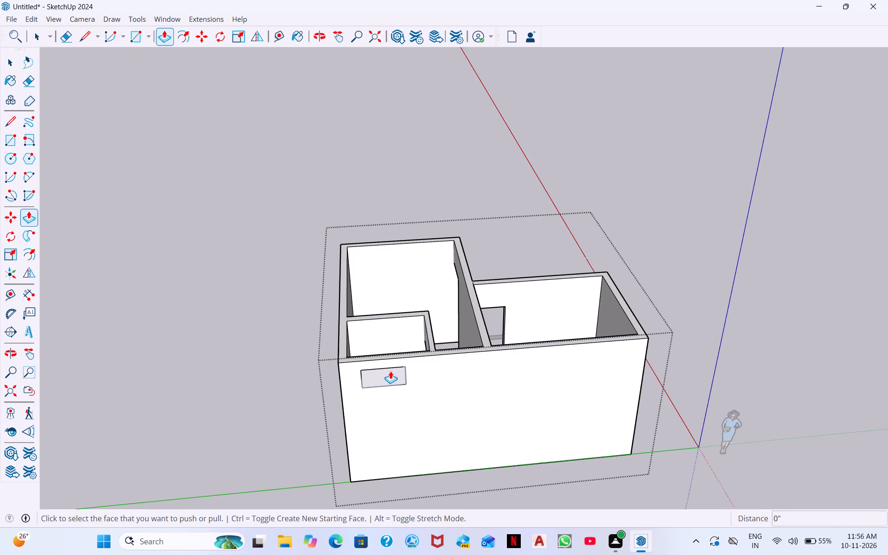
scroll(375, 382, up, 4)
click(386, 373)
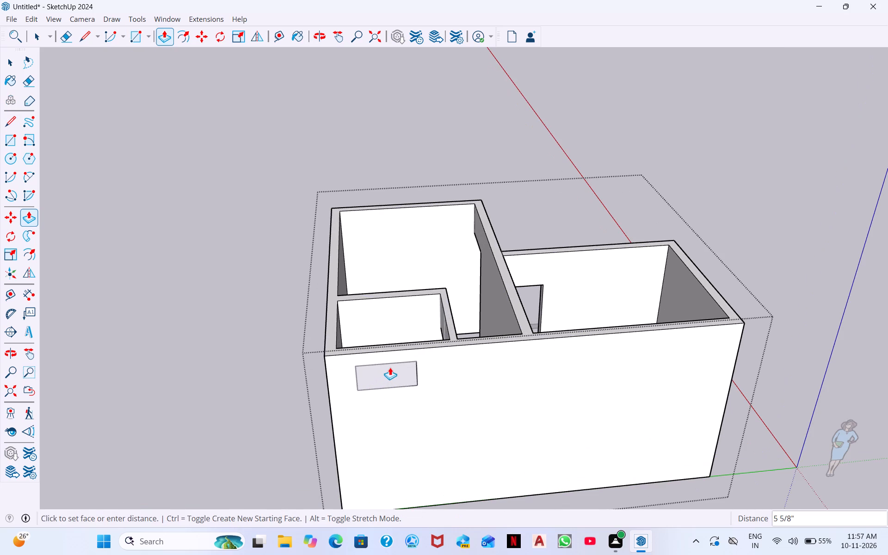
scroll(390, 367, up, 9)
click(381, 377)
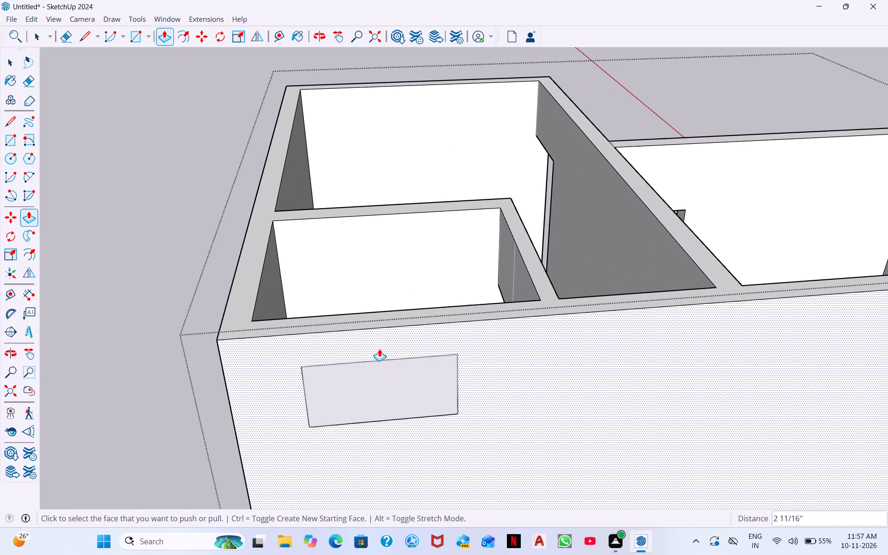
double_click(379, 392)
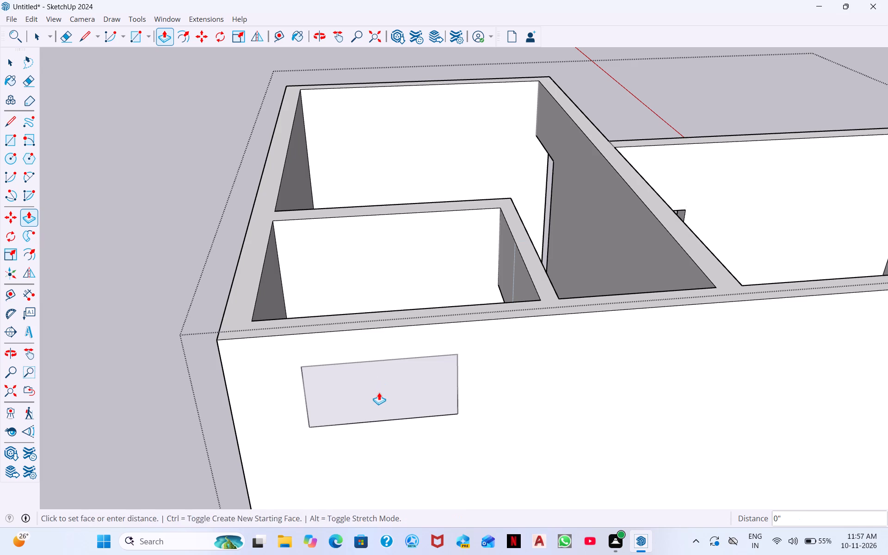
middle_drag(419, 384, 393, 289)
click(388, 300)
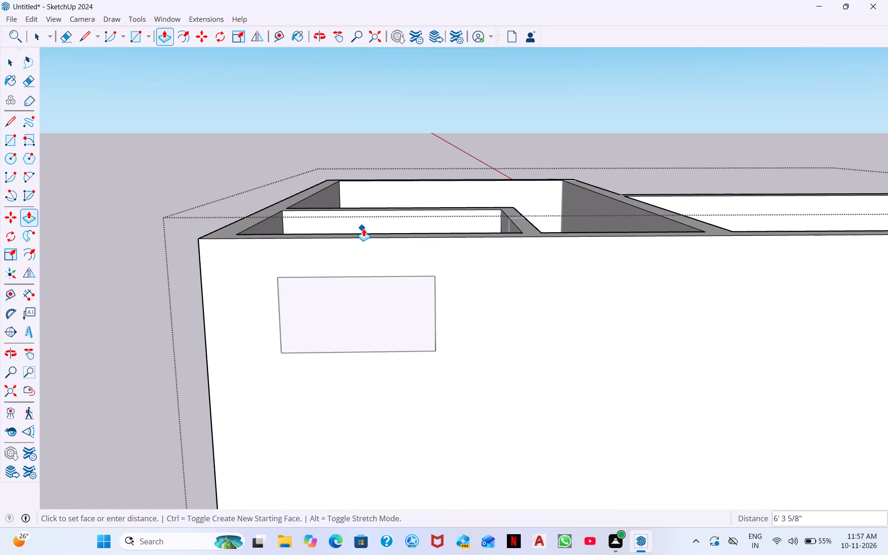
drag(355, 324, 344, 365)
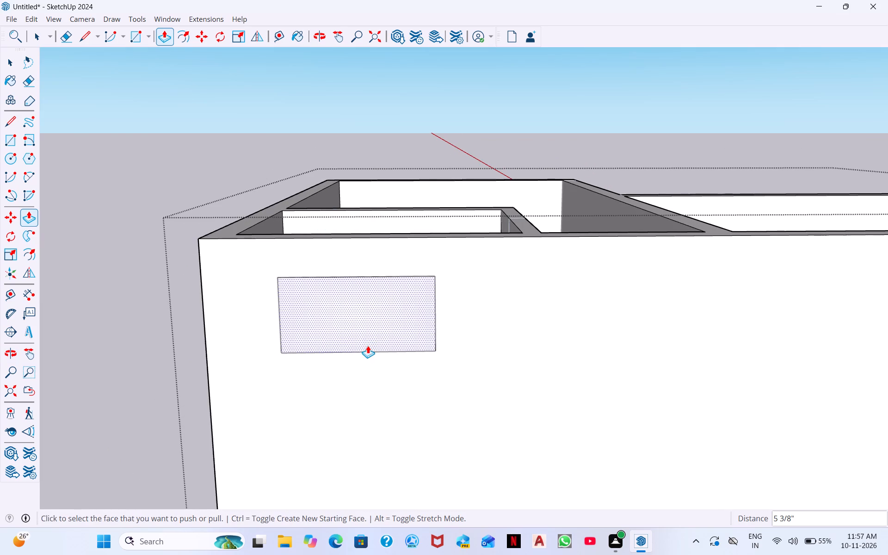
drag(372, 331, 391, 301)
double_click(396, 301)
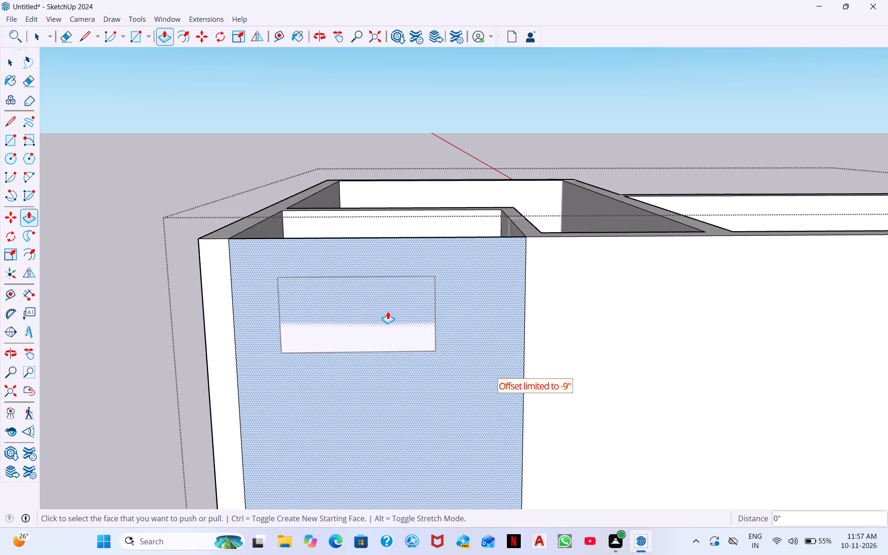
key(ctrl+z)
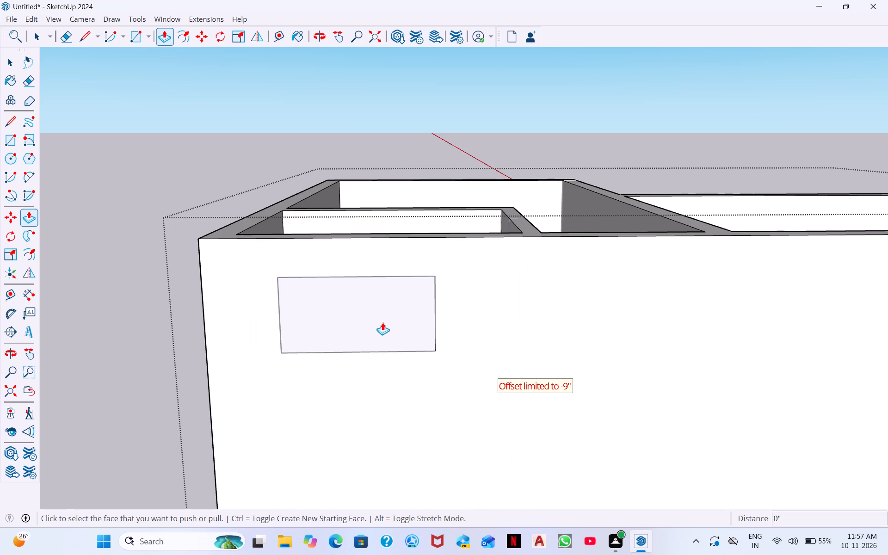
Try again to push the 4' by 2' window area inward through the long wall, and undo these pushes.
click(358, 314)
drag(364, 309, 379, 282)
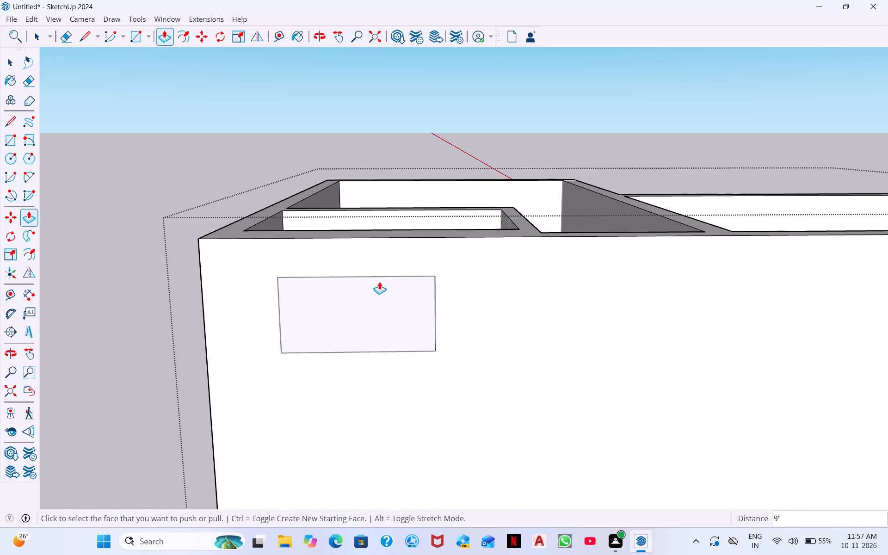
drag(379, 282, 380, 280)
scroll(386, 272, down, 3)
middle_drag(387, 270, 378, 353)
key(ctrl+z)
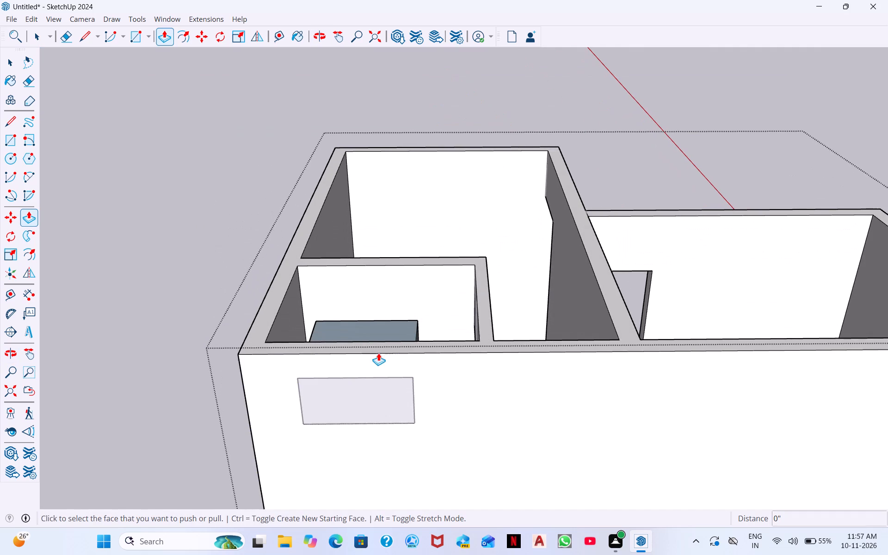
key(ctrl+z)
Push the 4' by 2' window face on the long wall inward by 9".
click(360, 385)
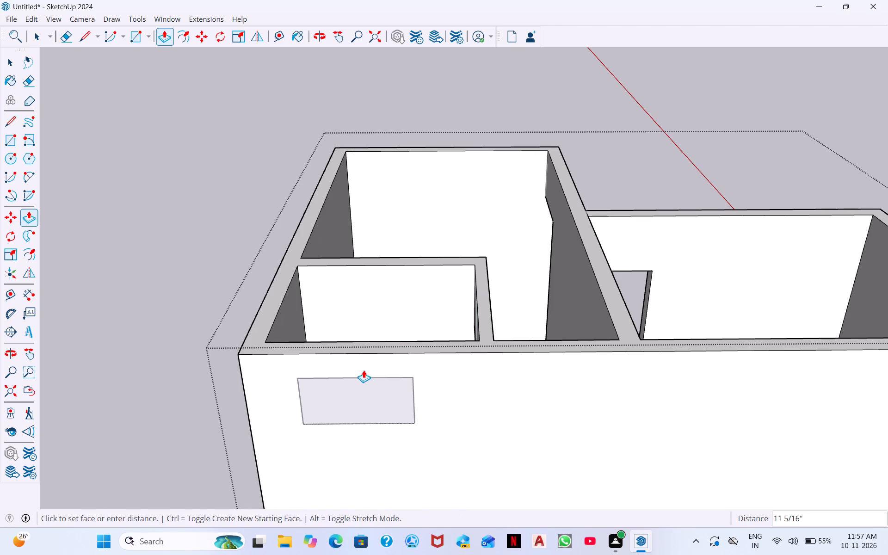
text(9")
key(Return)
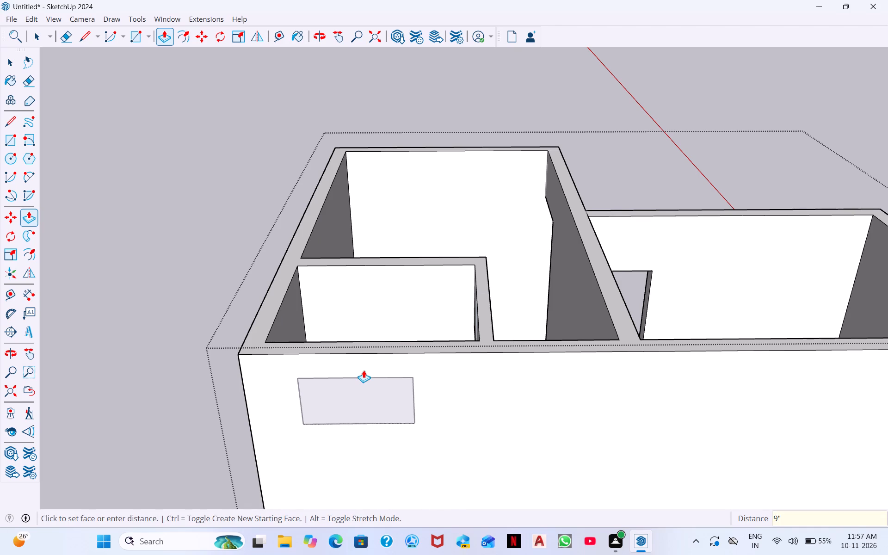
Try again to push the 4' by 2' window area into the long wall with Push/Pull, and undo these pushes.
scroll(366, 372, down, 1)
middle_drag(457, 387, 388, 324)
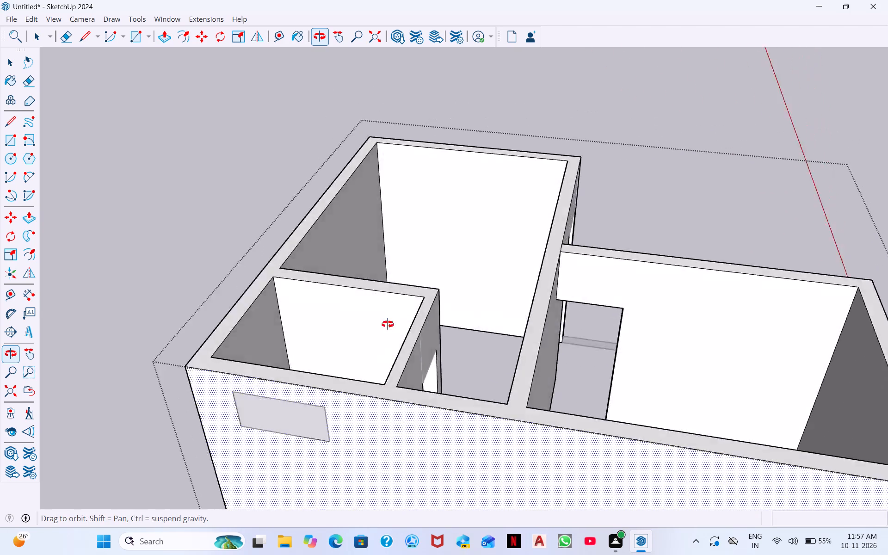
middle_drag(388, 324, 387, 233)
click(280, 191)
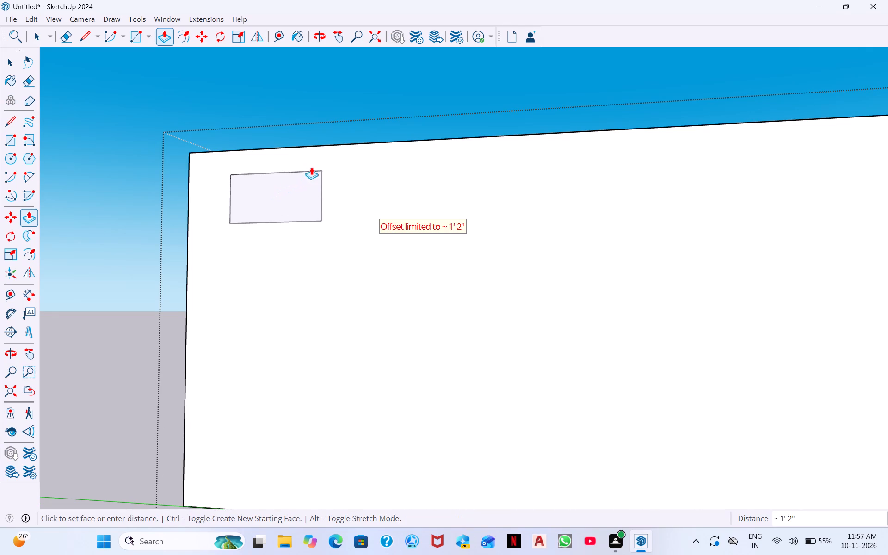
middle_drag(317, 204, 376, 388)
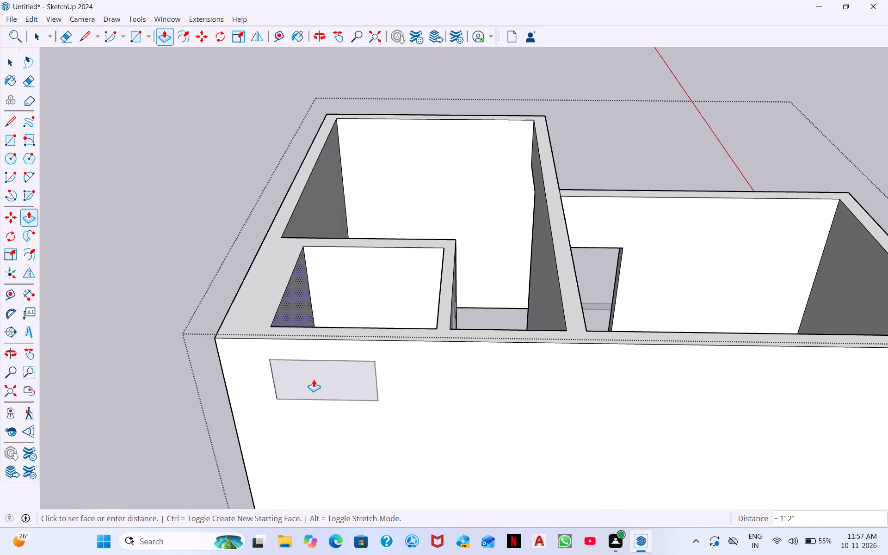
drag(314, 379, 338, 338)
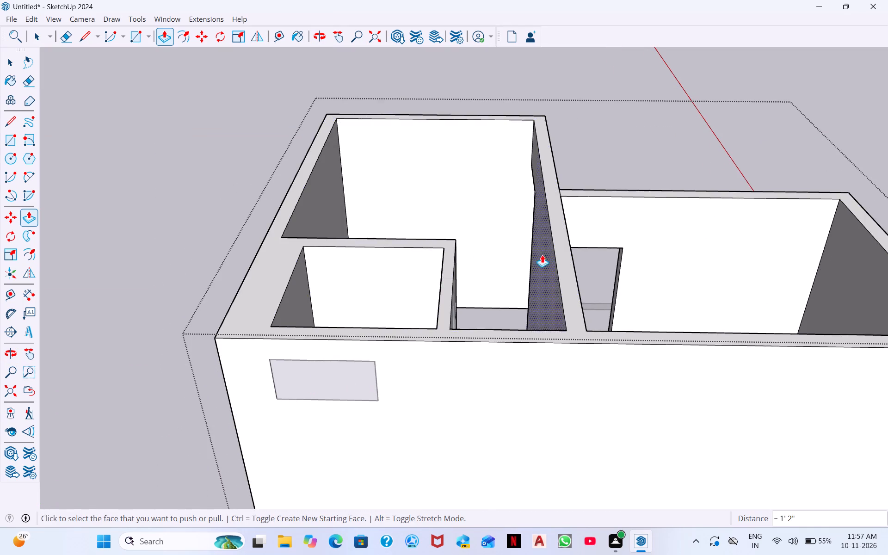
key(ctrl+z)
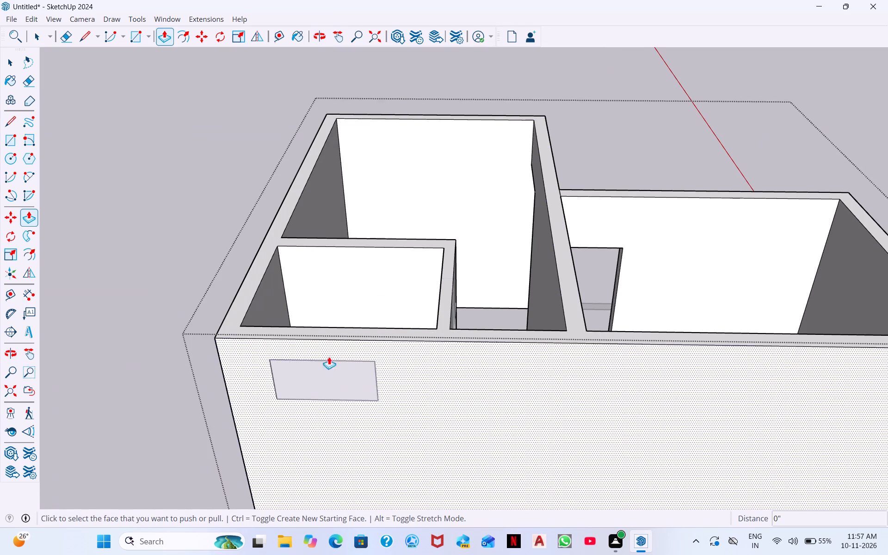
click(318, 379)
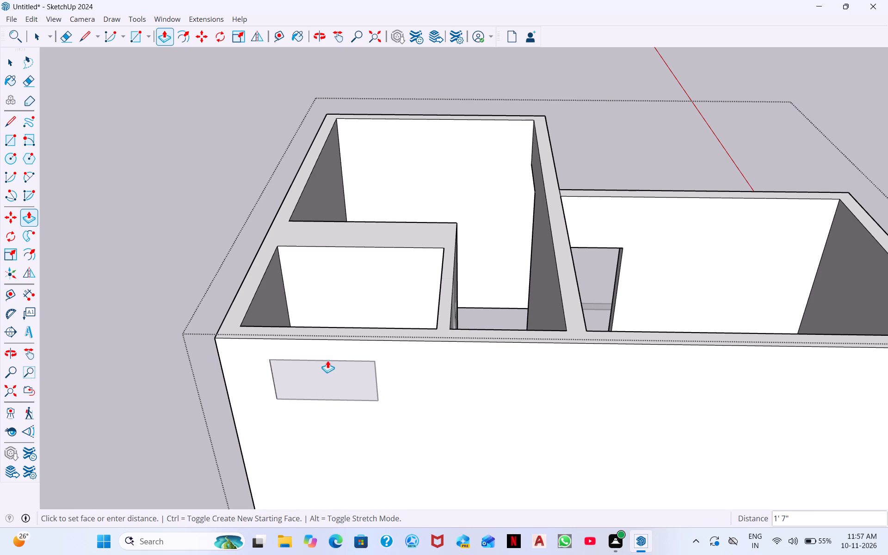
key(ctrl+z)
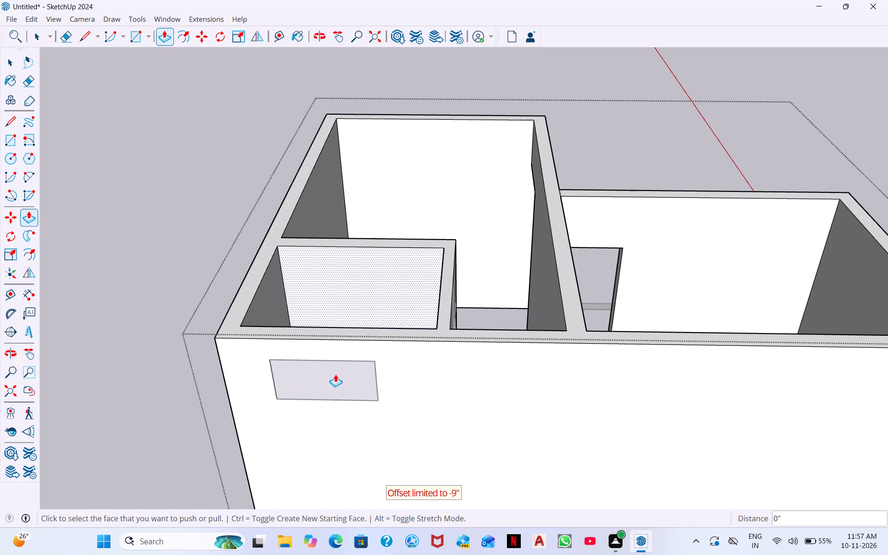
Push the large window face on the outer end wall of the partitioned room inward by 9".
middle_drag(335, 374, 349, 311)
middle_drag(352, 354, 392, 538)
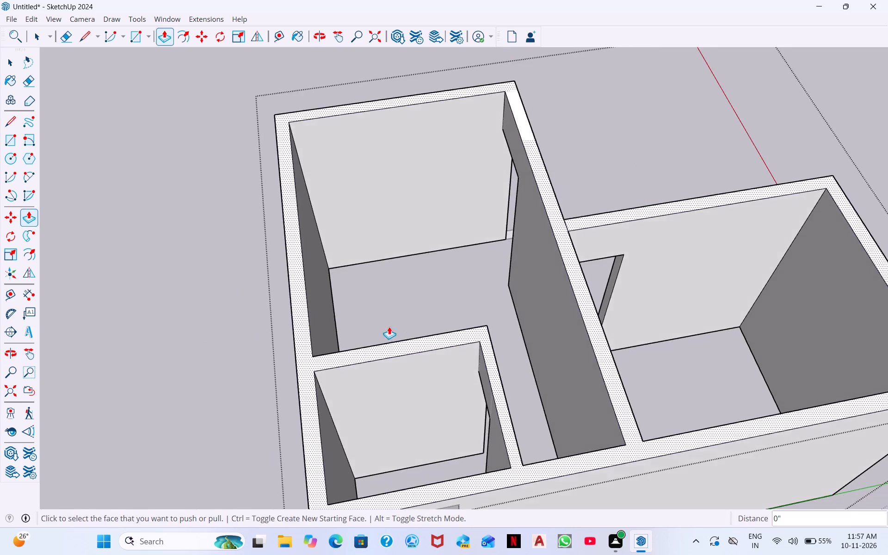
middle_drag(390, 335, 766, 282)
scroll(524, 361, down, 1)
middle_drag(523, 363, 887, 280)
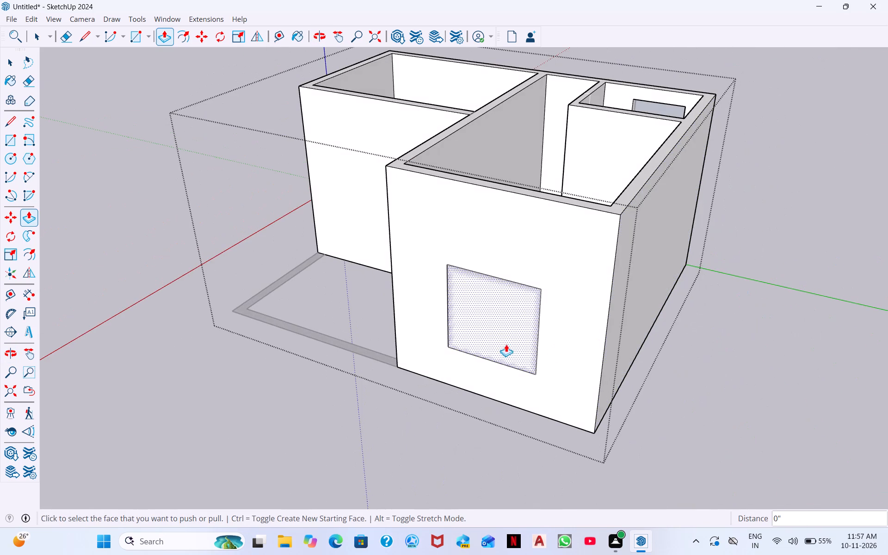
click(502, 336)
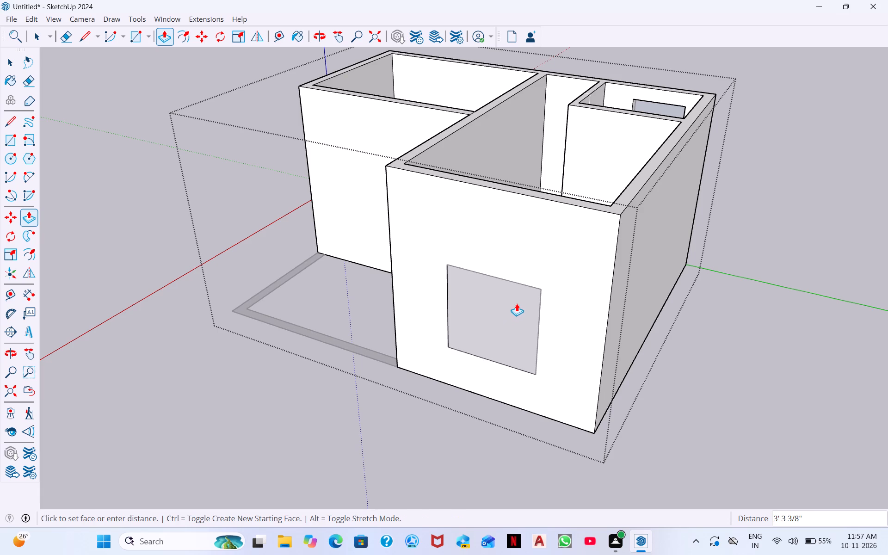
text(9")
key(Return)
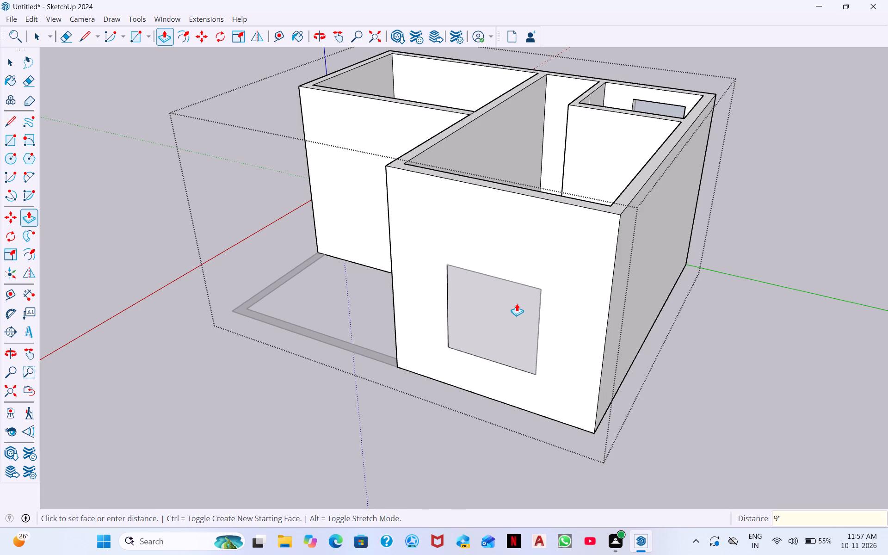
Push the window face on the house's opposite end wall, beside the open porch outline, inward by 9".
middle_drag(517, 347, 402, 554)
middle_drag(450, 413, 353, 419)
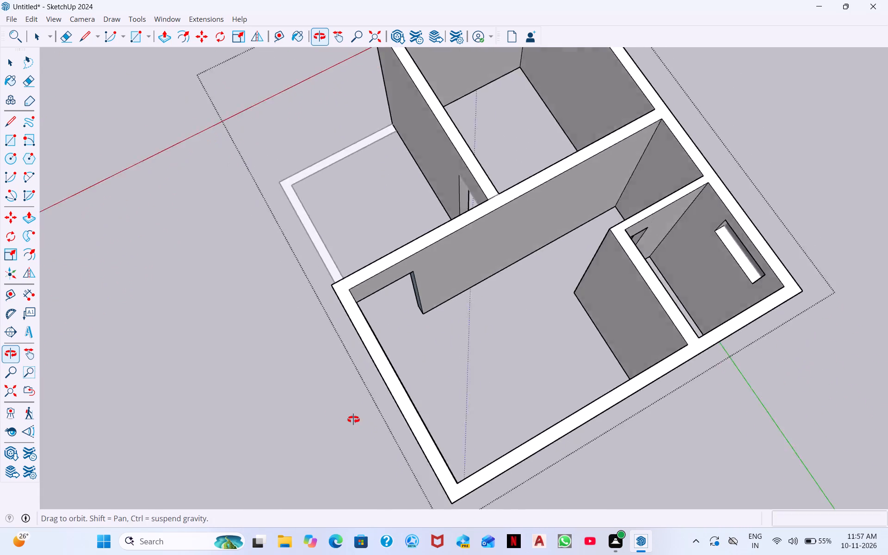
middle_drag(353, 419, 205, 312)
middle_drag(351, 325, 347, 288)
middle_drag(354, 295, 607, 222)
middle_drag(462, 369, 602, 269)
middle_drag(546, 270, 807, 324)
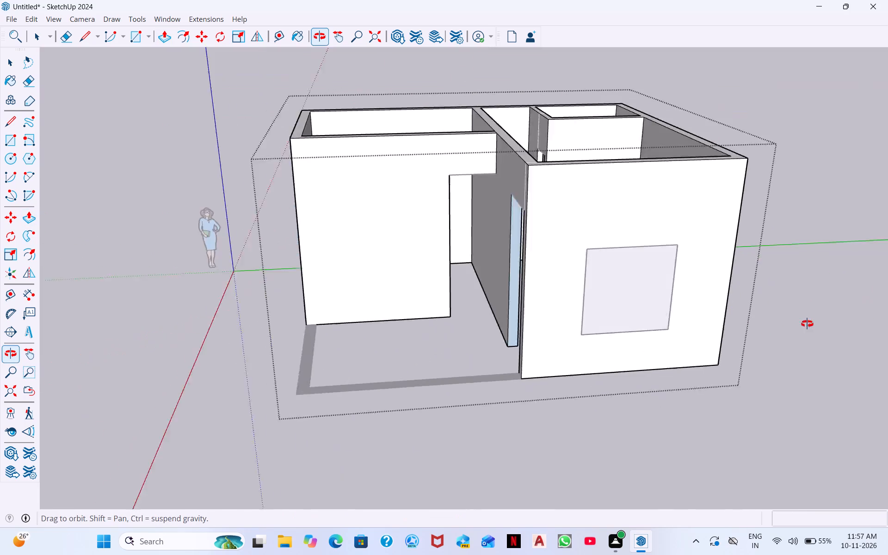
middle_drag(807, 324, 856, 309)
middle_drag(653, 311, 887, 231)
middle_drag(270, 241, 348, 554)
scroll(268, 250, down, 1)
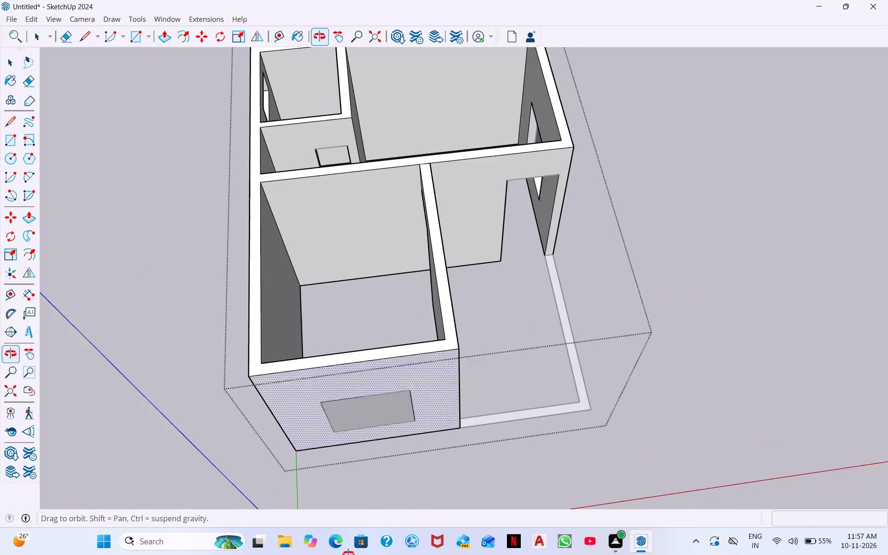
middle_drag(348, 554, 353, 545)
click(372, 412)
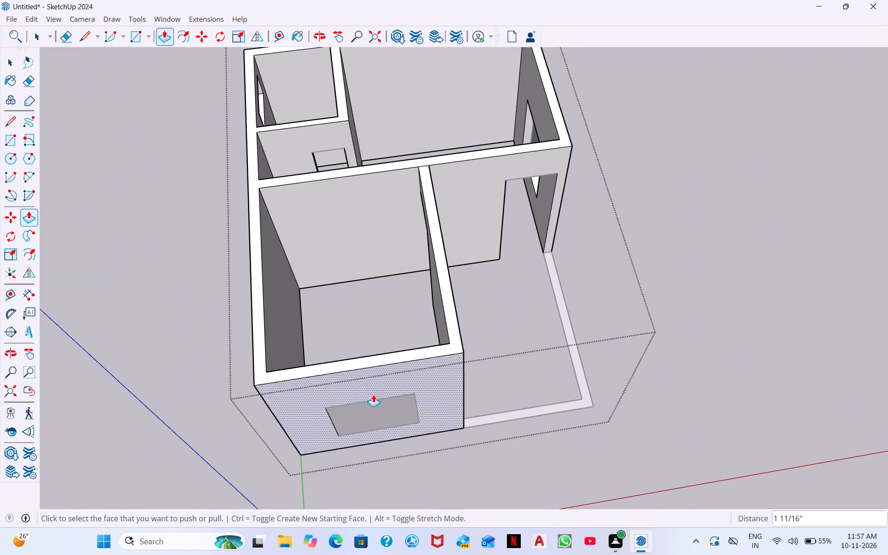
click(368, 419)
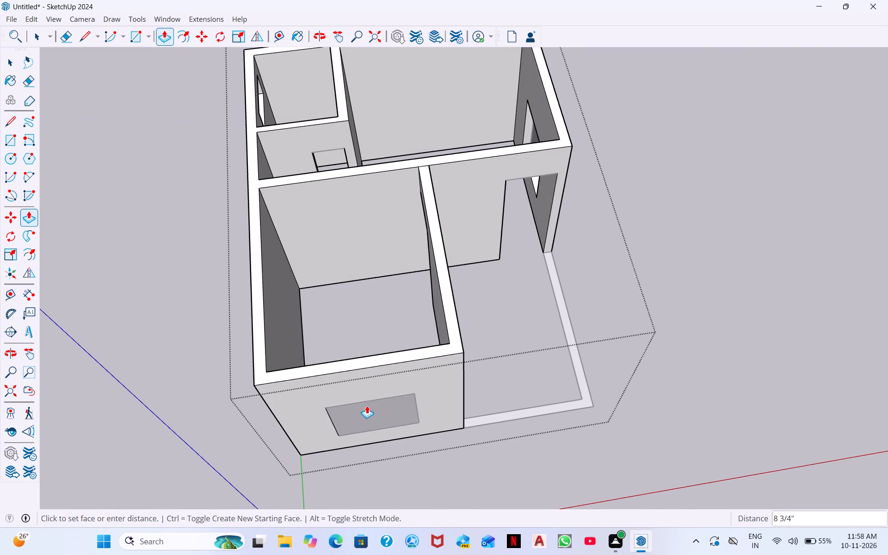
middle_drag(349, 460, 348, 474)
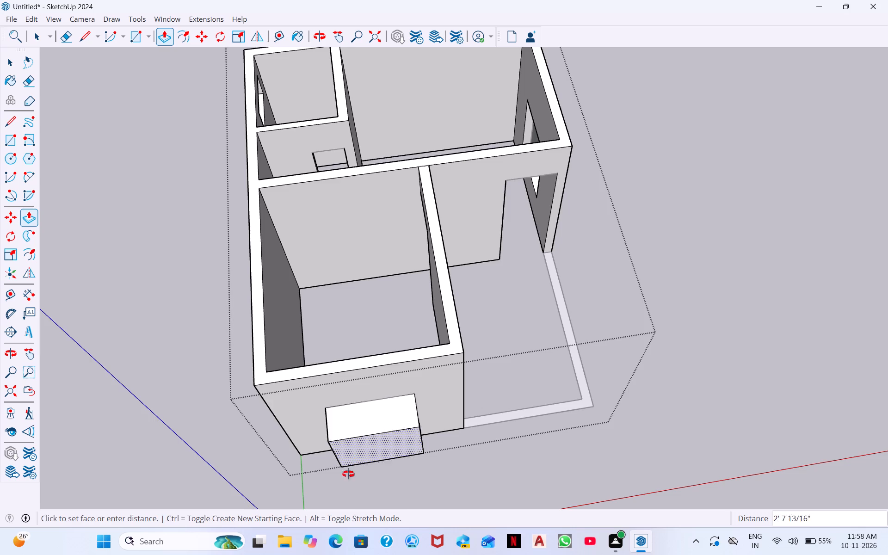
middle_drag(348, 474, 395, 360)
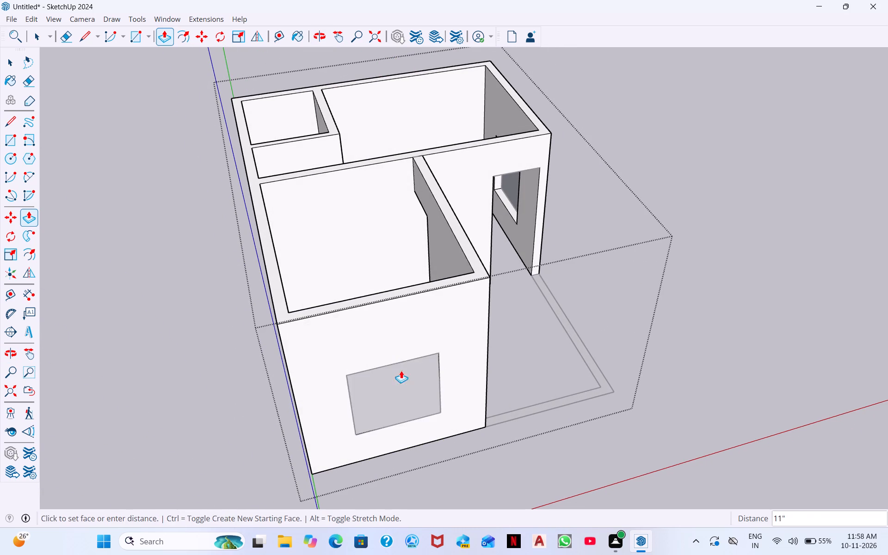
text(9")
key(Return)
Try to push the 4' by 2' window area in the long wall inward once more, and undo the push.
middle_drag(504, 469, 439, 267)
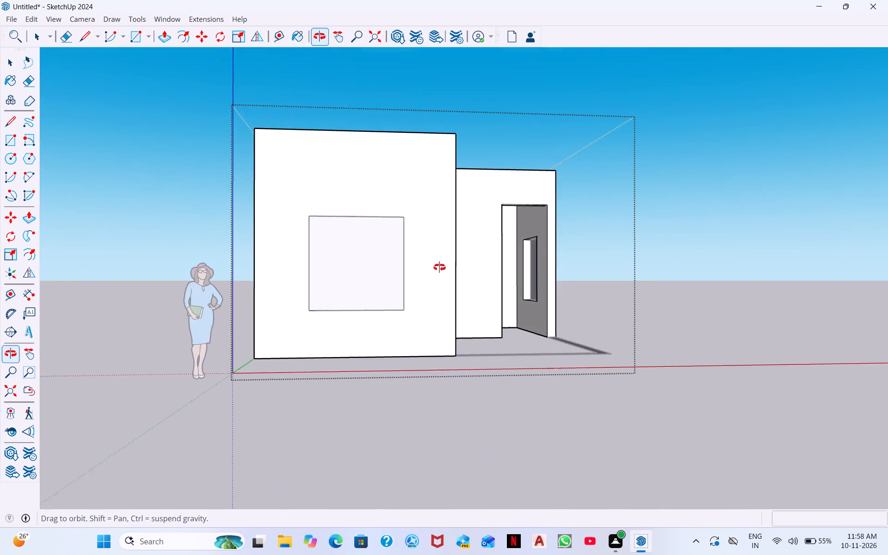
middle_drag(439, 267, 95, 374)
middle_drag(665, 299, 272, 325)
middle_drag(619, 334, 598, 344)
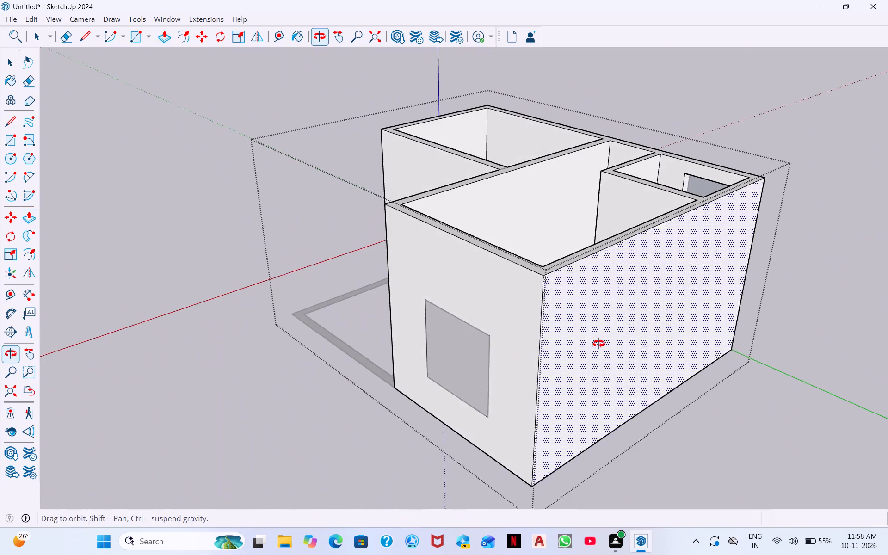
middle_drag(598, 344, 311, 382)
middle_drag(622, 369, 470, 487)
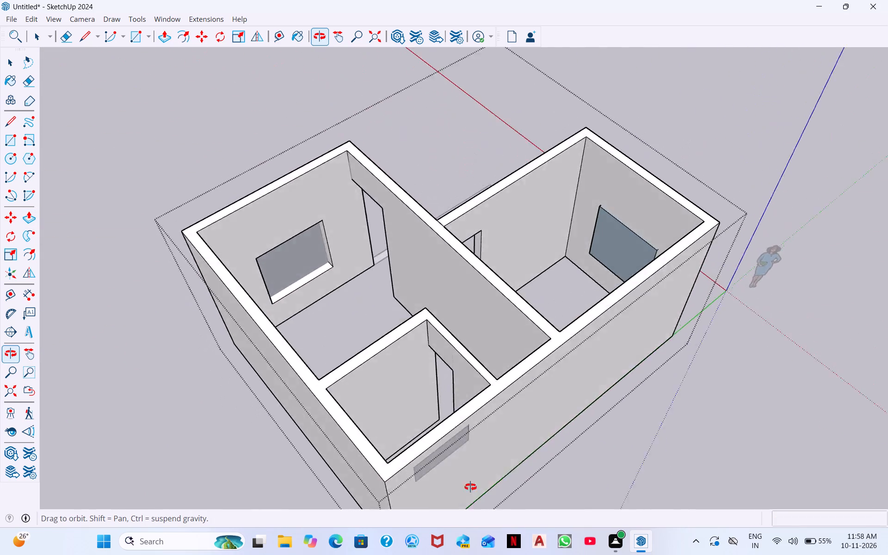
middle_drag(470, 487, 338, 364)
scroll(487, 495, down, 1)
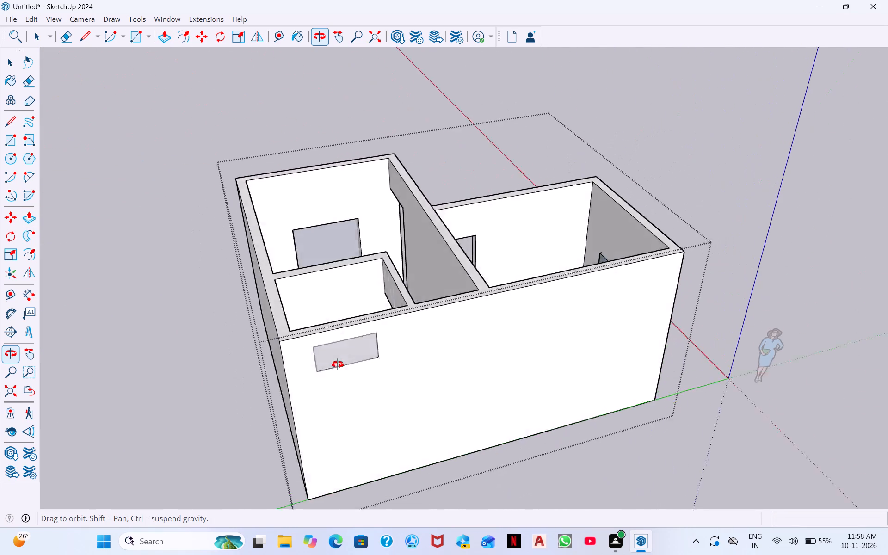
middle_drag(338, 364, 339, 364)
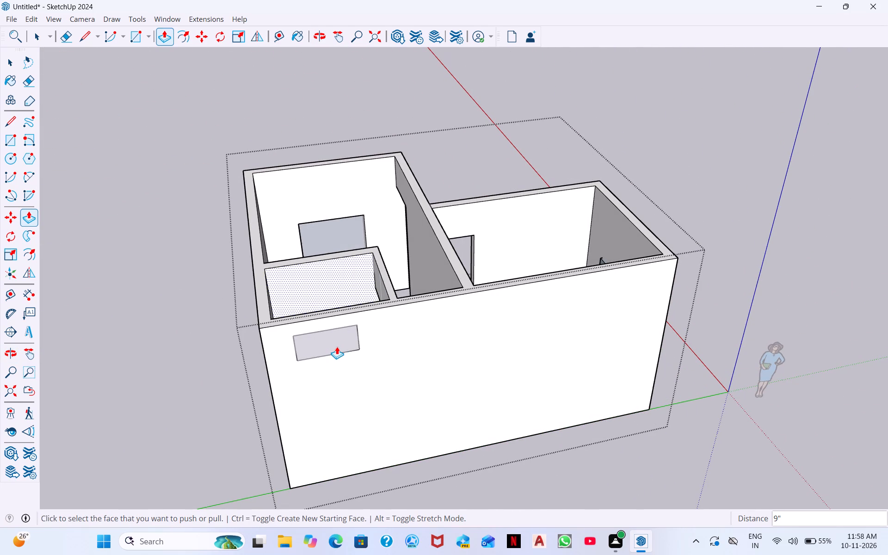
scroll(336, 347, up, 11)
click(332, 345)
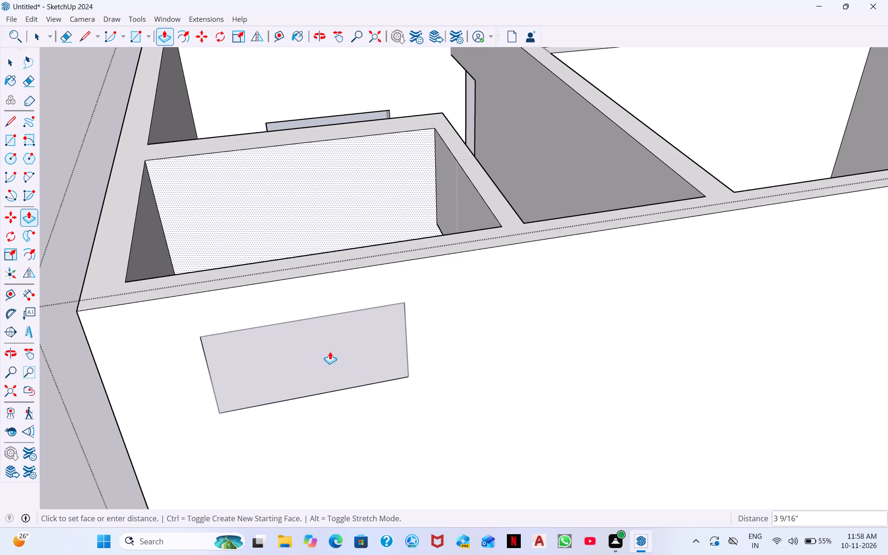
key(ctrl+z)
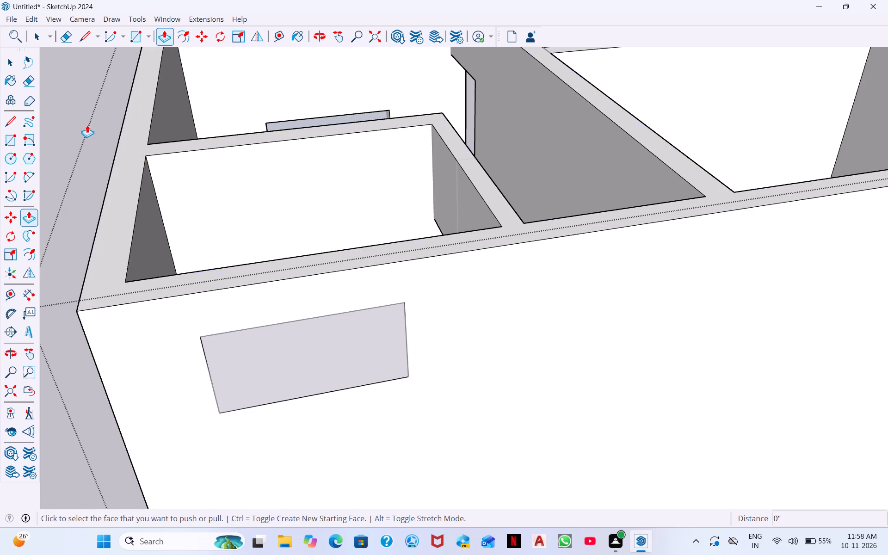
Retrace all four edges of the 4' by 2' window outline on the long wall with the Line tool.
key(space)
click(274, 381)
click(280, 368)
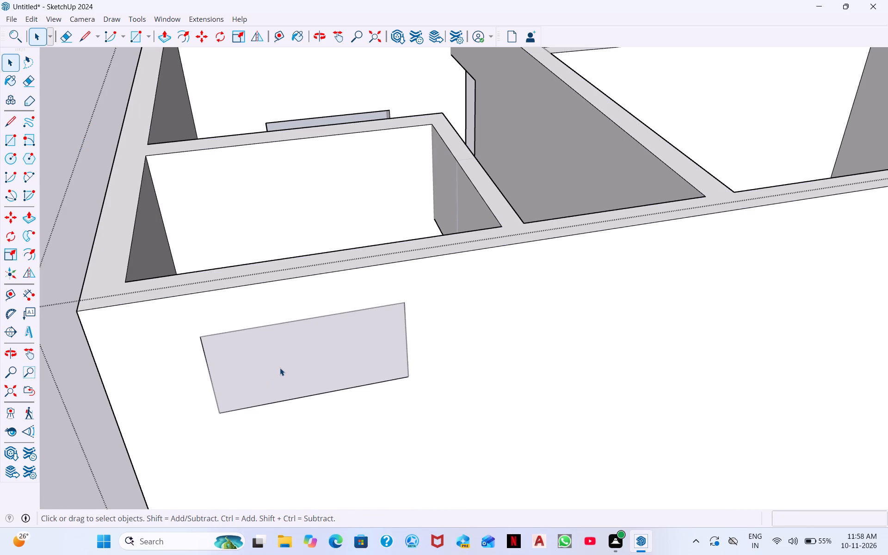
click(84, 39)
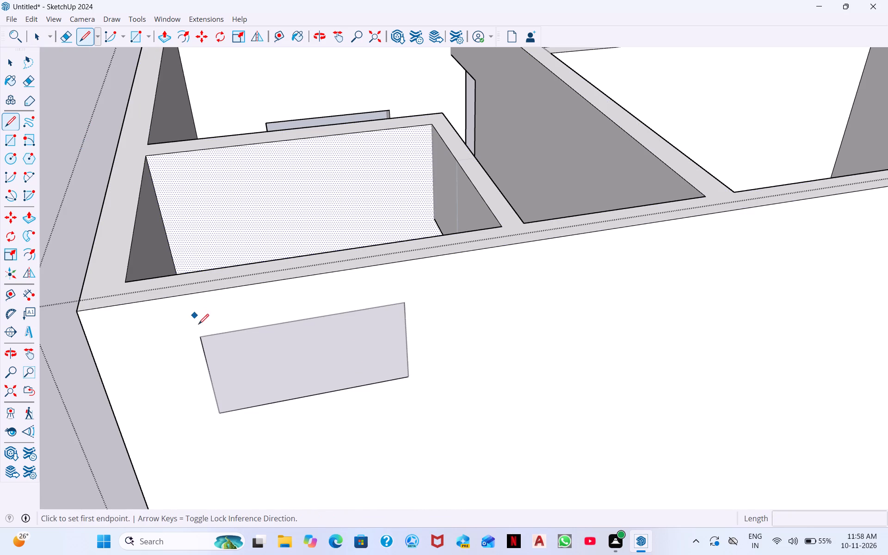
double_click(201, 336)
click(405, 304)
click(410, 374)
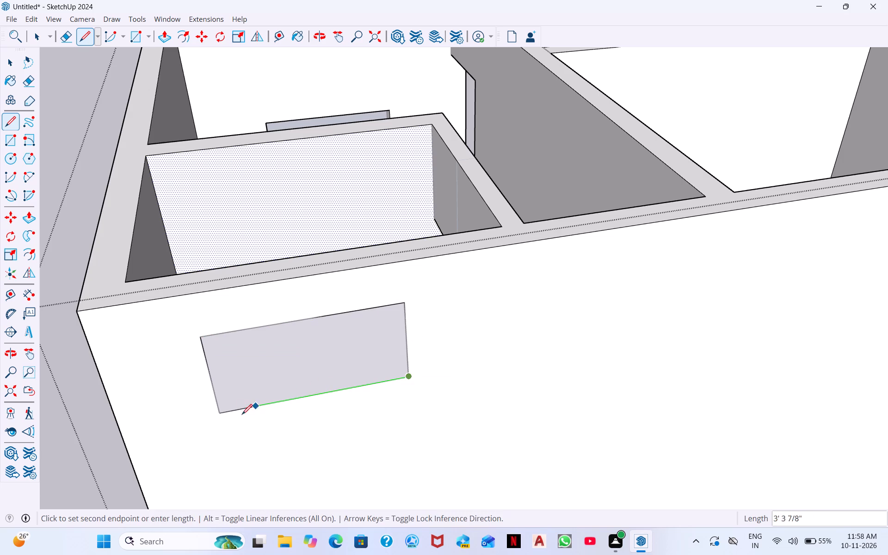
click(222, 414)
click(202, 336)
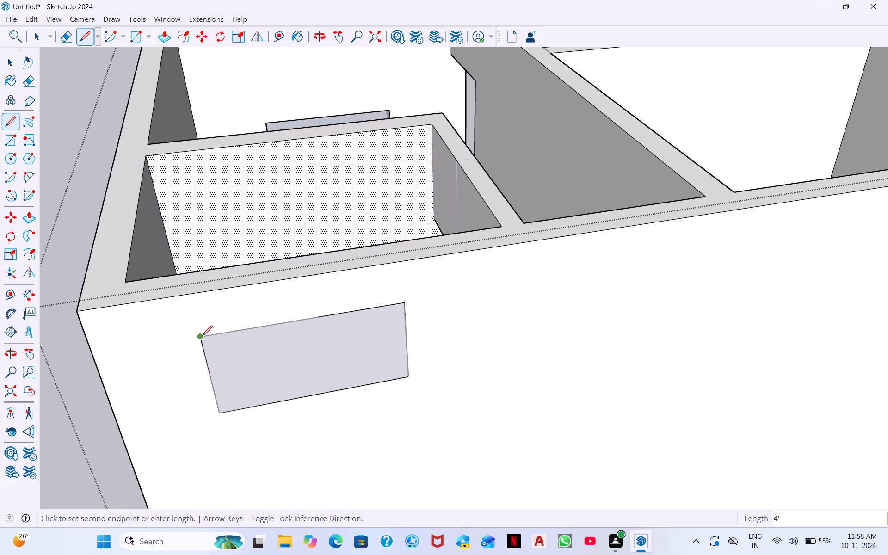
click(403, 303)
key(space)
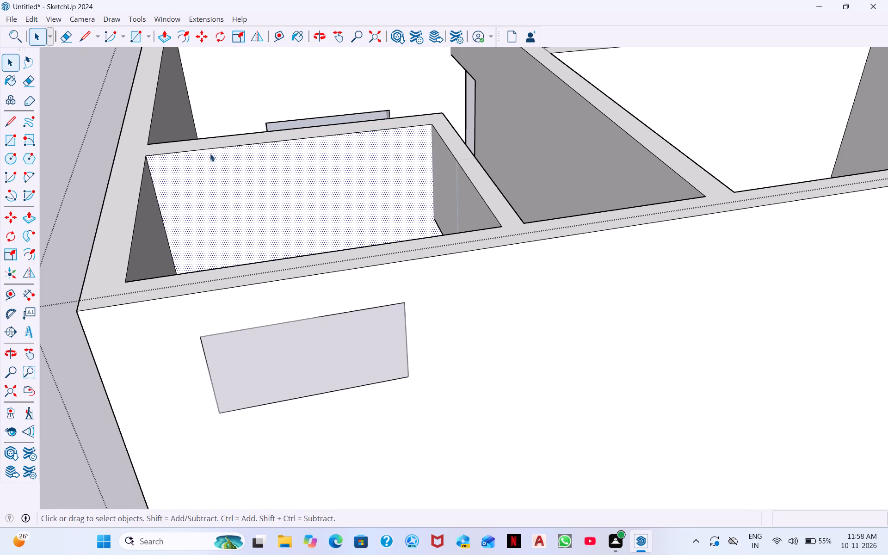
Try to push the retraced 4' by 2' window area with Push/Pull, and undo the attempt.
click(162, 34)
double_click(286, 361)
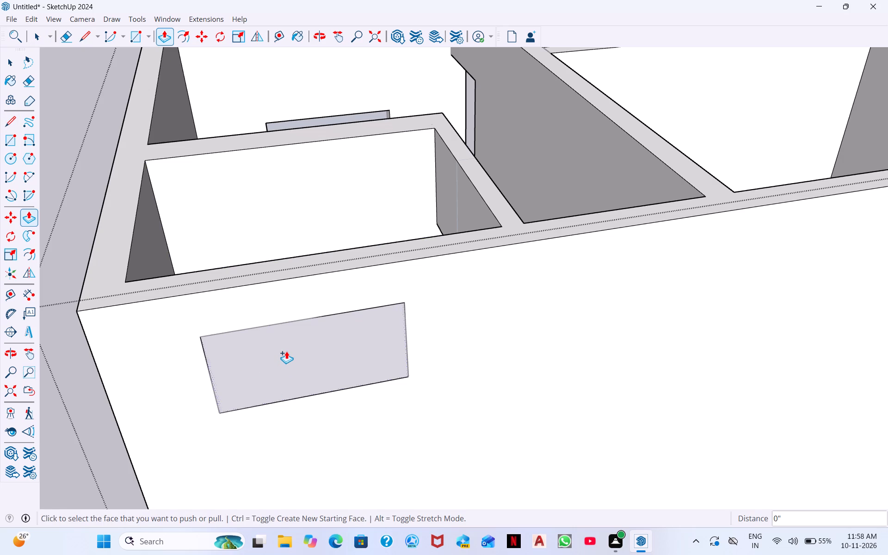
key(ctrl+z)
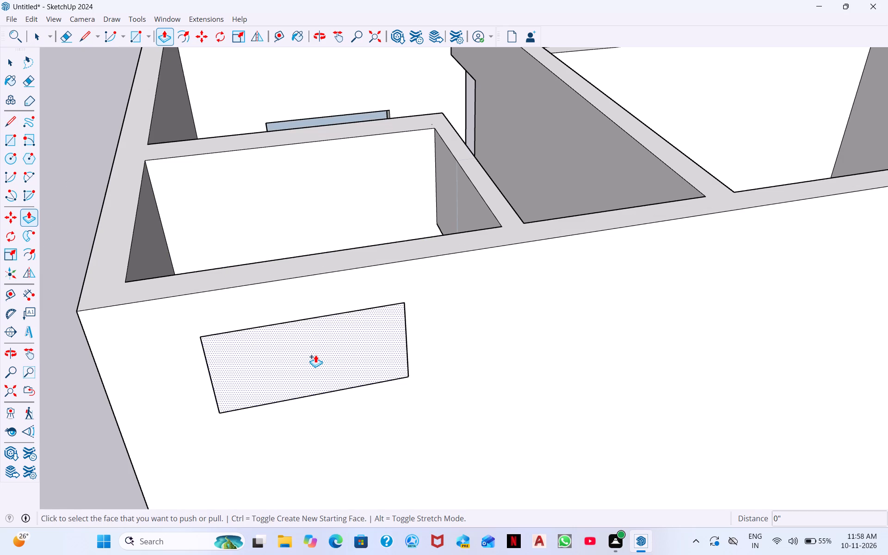
Push the 4' by 2' window area in the long wall inward again with Push/Pull.
drag(315, 355, 326, 309)
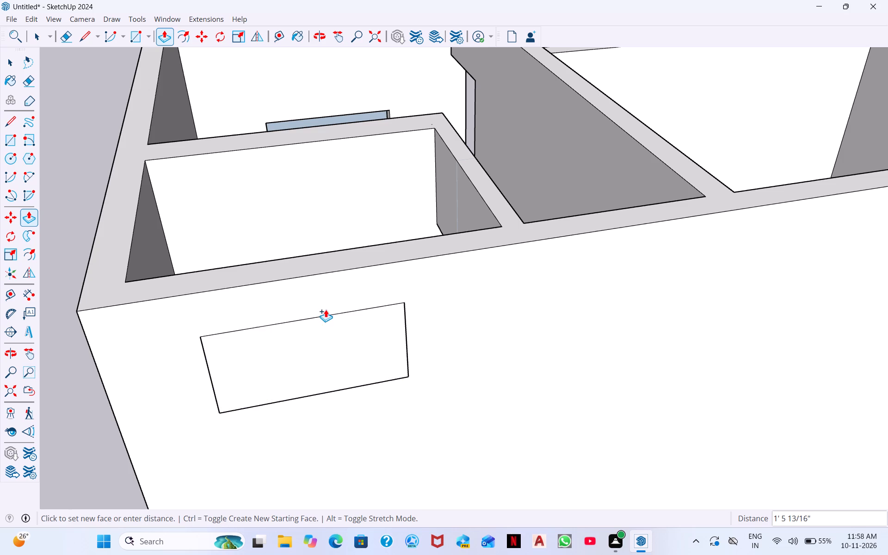
drag(326, 309, 332, 312)
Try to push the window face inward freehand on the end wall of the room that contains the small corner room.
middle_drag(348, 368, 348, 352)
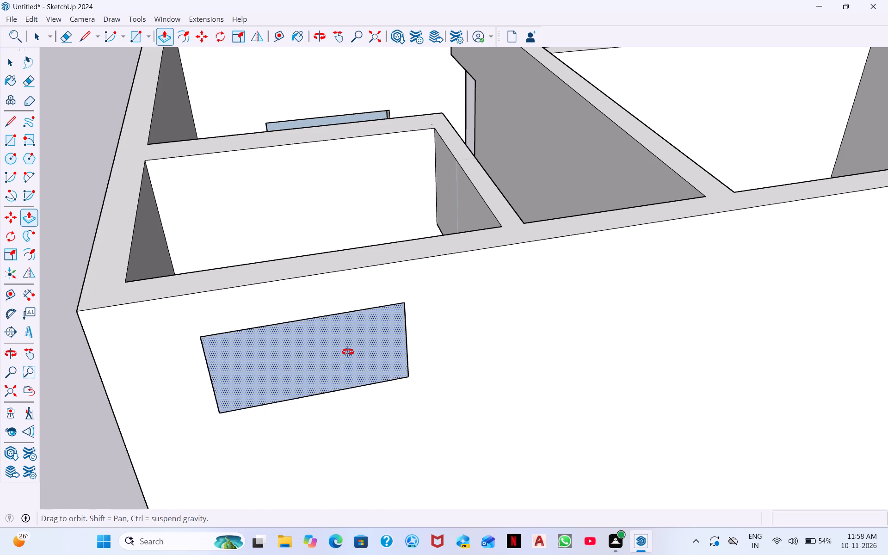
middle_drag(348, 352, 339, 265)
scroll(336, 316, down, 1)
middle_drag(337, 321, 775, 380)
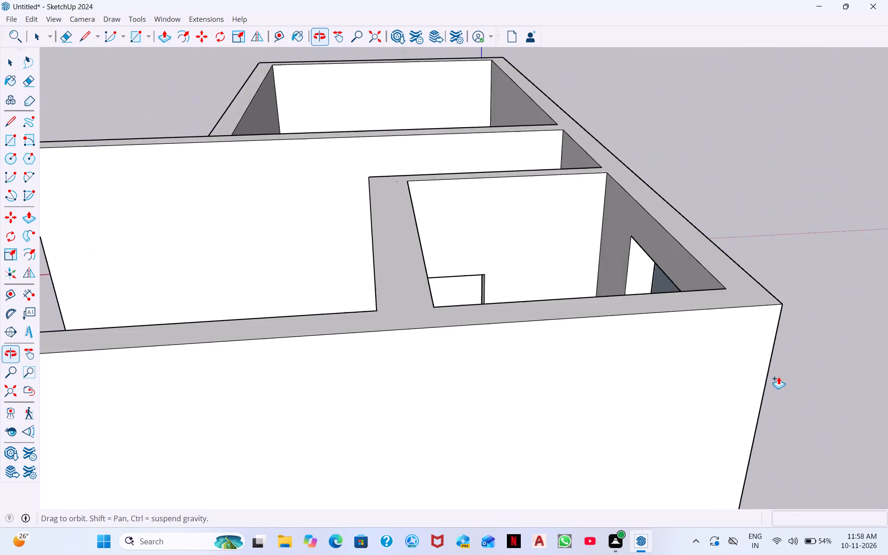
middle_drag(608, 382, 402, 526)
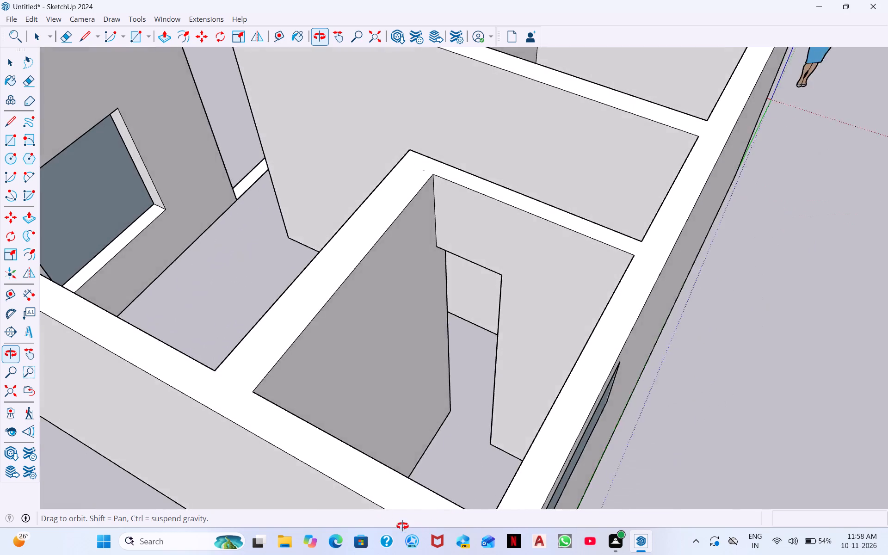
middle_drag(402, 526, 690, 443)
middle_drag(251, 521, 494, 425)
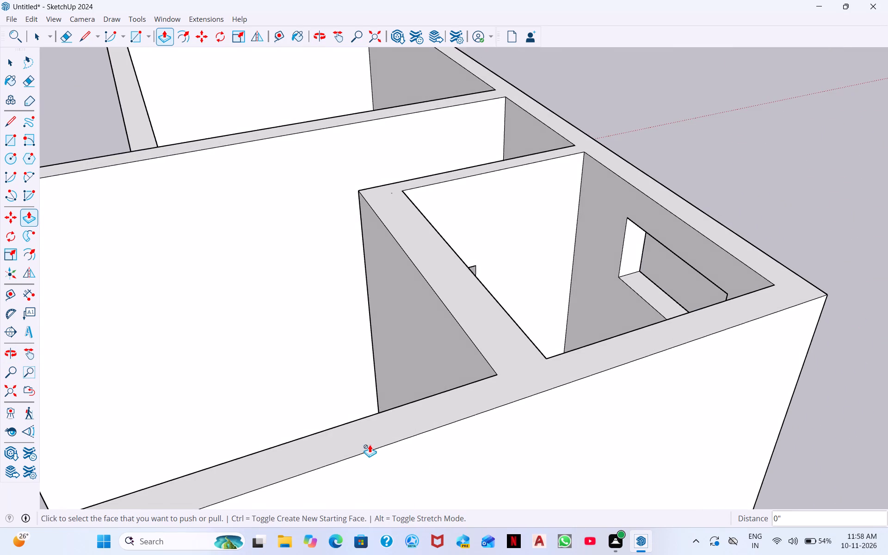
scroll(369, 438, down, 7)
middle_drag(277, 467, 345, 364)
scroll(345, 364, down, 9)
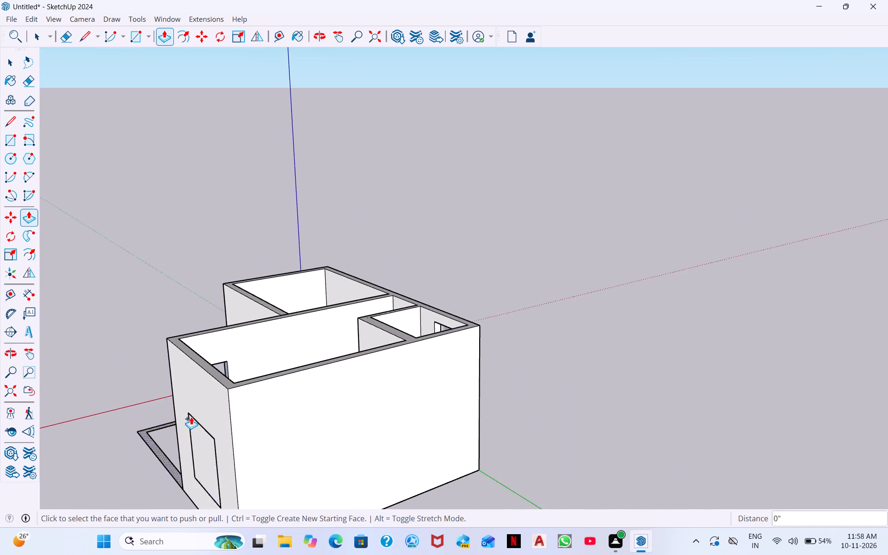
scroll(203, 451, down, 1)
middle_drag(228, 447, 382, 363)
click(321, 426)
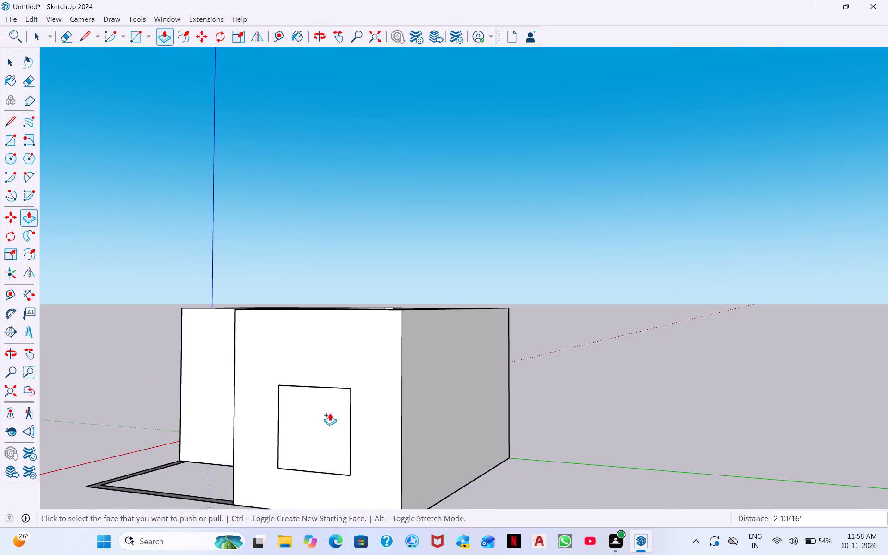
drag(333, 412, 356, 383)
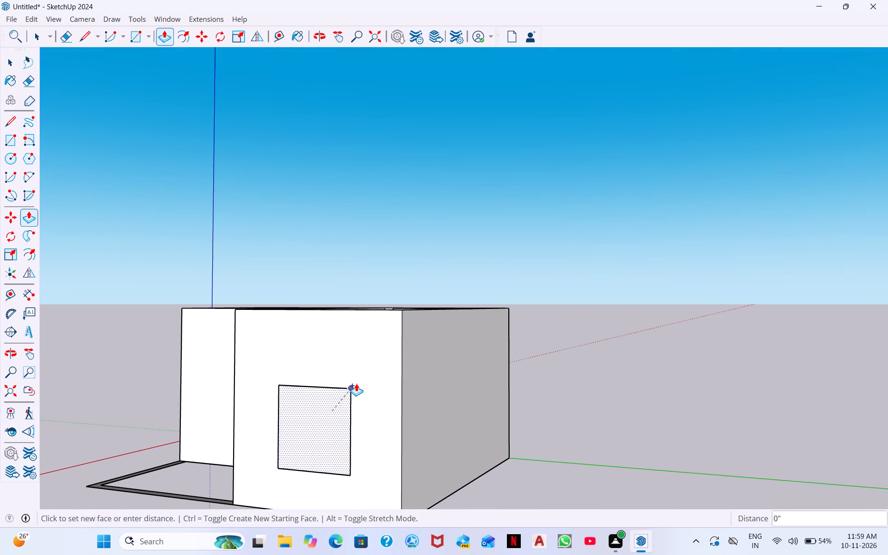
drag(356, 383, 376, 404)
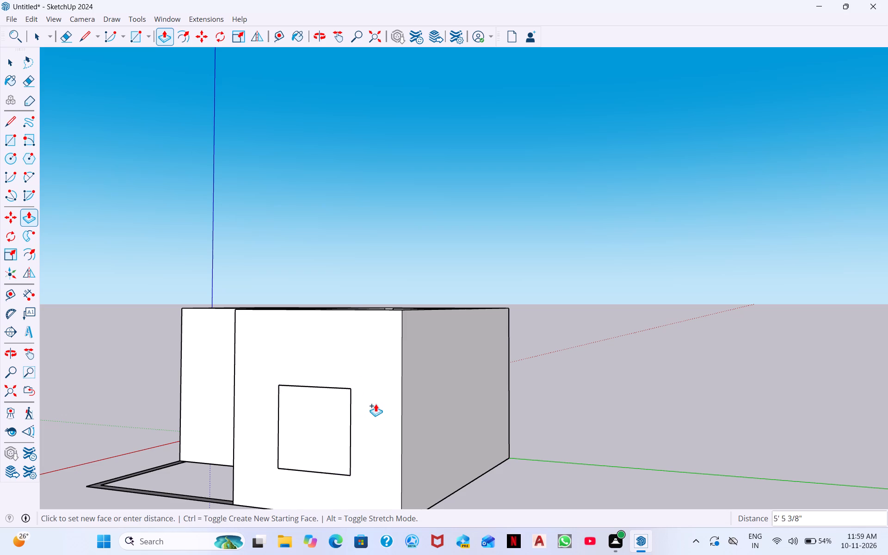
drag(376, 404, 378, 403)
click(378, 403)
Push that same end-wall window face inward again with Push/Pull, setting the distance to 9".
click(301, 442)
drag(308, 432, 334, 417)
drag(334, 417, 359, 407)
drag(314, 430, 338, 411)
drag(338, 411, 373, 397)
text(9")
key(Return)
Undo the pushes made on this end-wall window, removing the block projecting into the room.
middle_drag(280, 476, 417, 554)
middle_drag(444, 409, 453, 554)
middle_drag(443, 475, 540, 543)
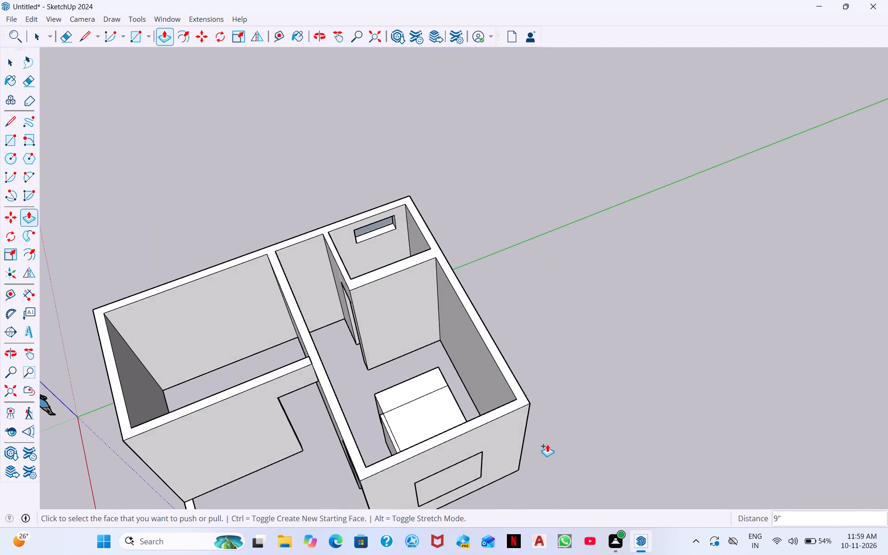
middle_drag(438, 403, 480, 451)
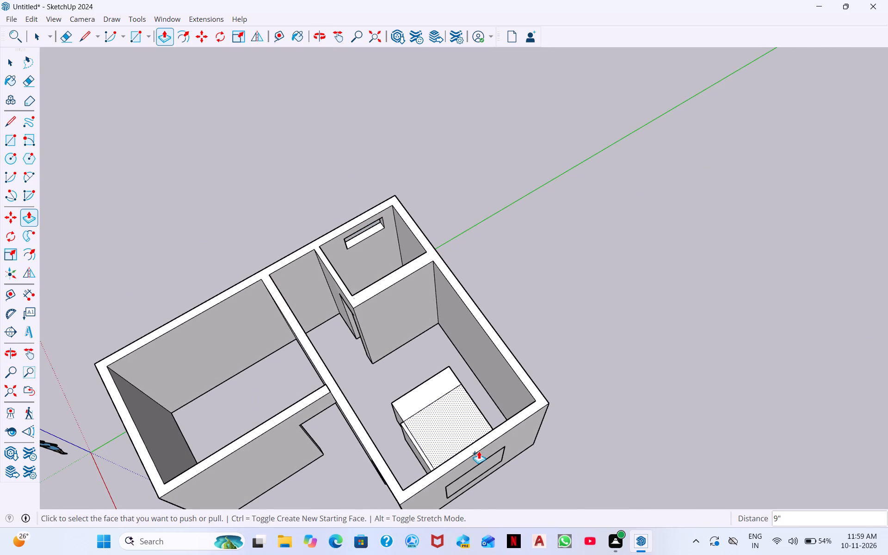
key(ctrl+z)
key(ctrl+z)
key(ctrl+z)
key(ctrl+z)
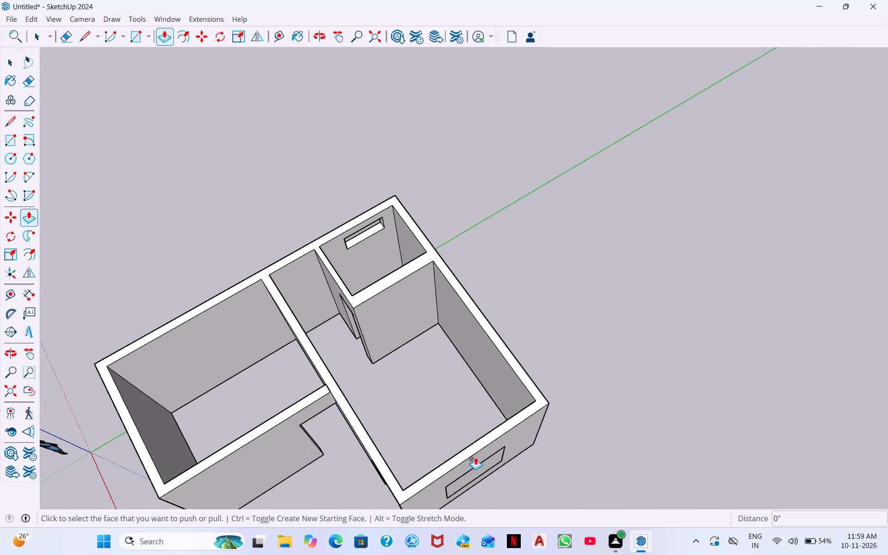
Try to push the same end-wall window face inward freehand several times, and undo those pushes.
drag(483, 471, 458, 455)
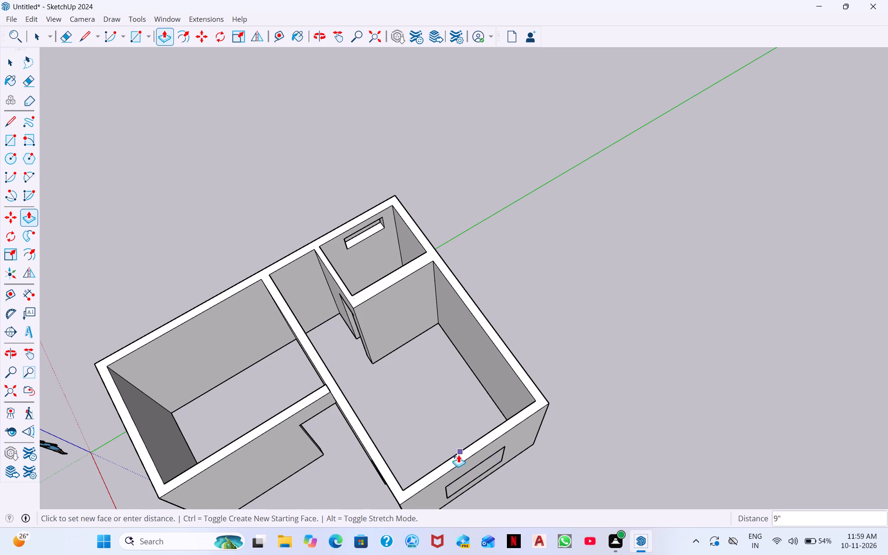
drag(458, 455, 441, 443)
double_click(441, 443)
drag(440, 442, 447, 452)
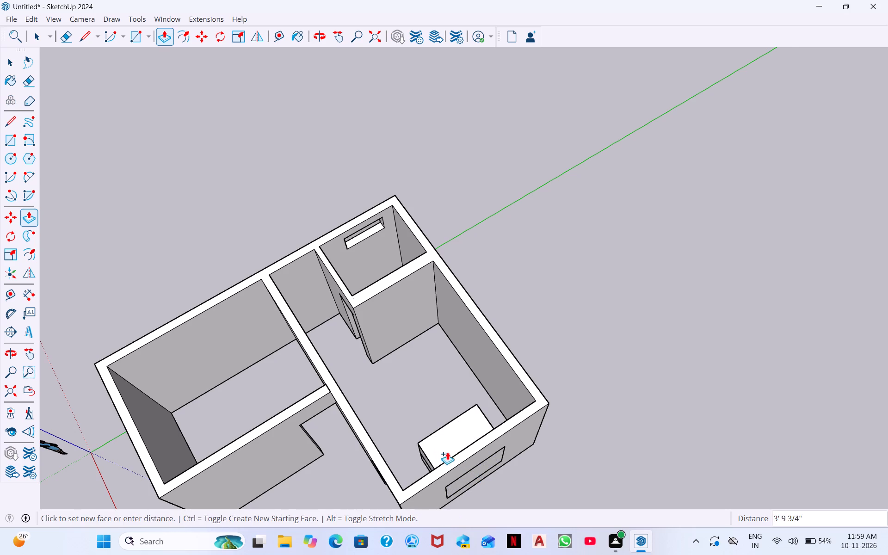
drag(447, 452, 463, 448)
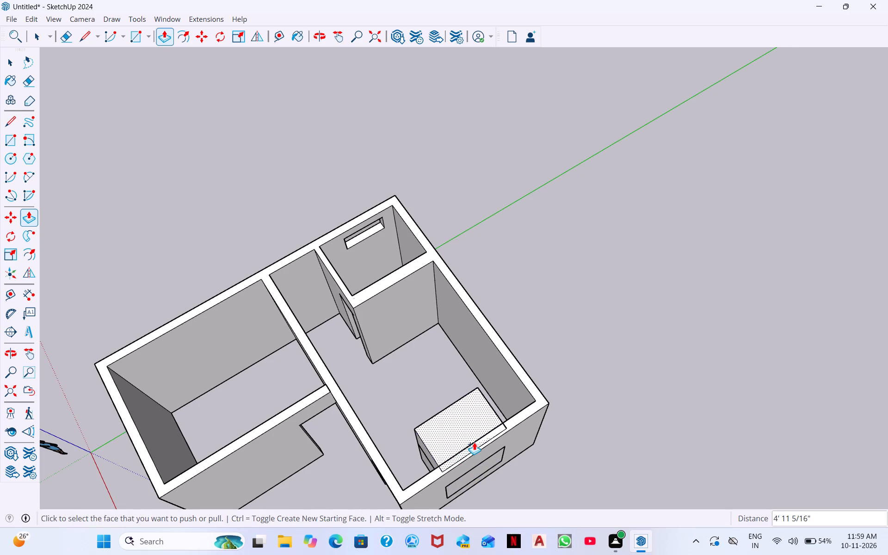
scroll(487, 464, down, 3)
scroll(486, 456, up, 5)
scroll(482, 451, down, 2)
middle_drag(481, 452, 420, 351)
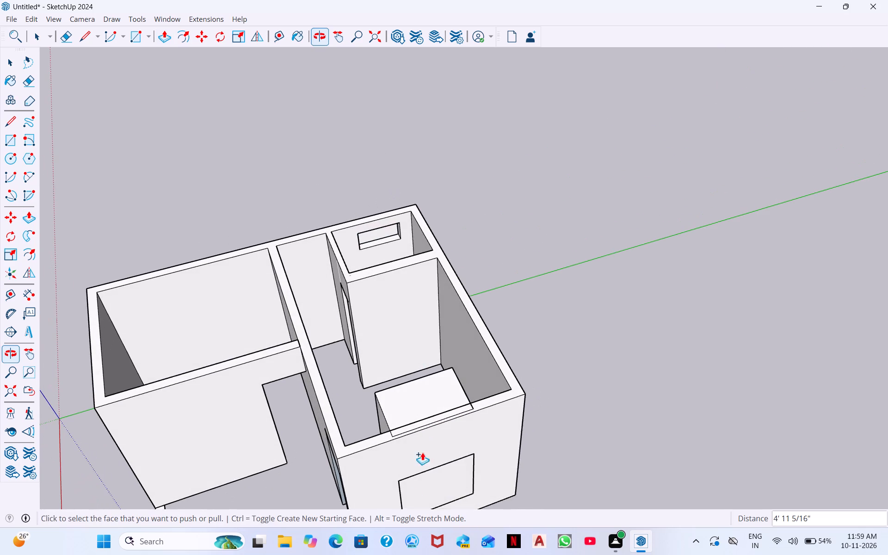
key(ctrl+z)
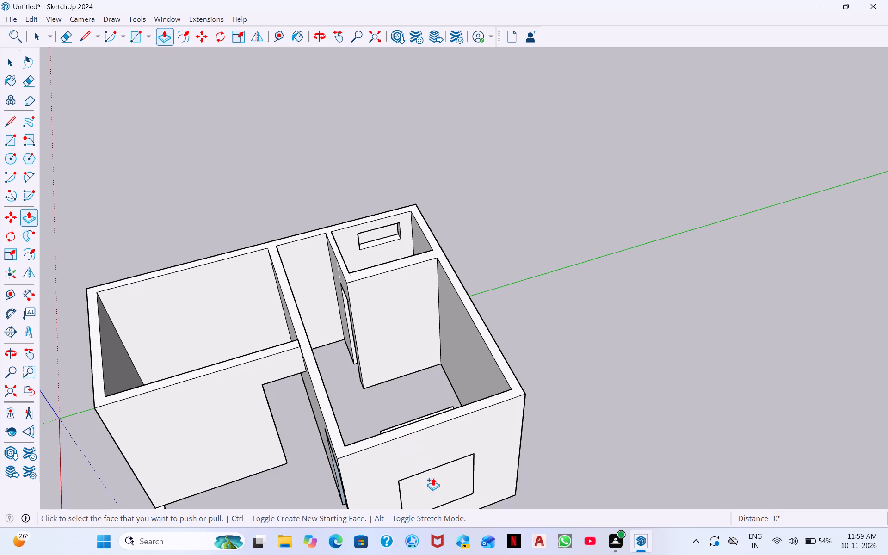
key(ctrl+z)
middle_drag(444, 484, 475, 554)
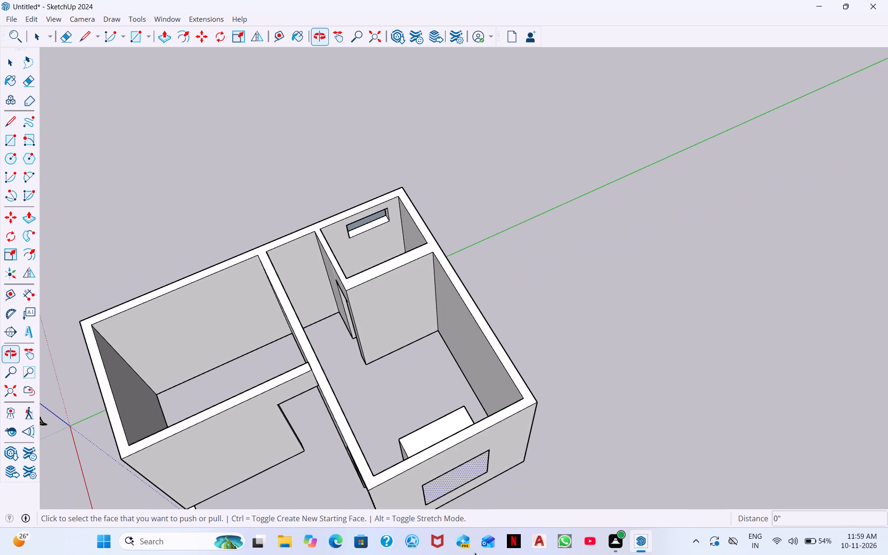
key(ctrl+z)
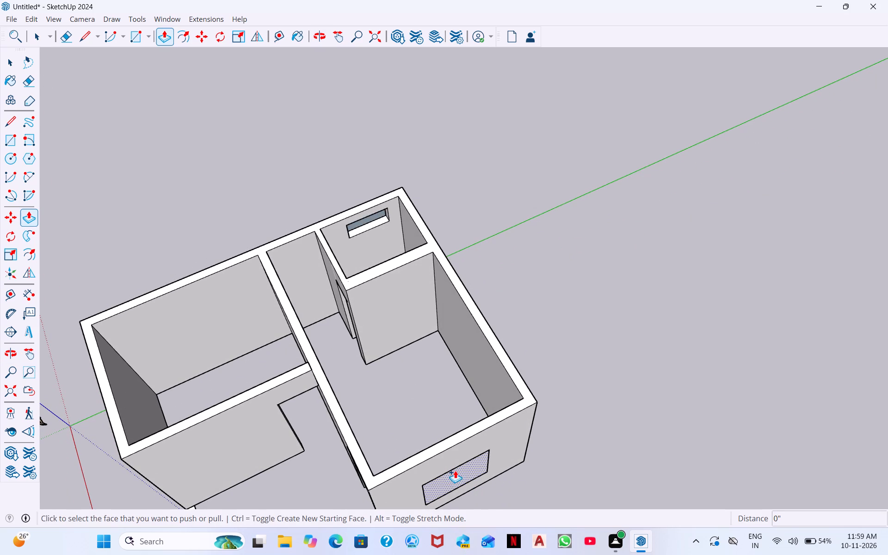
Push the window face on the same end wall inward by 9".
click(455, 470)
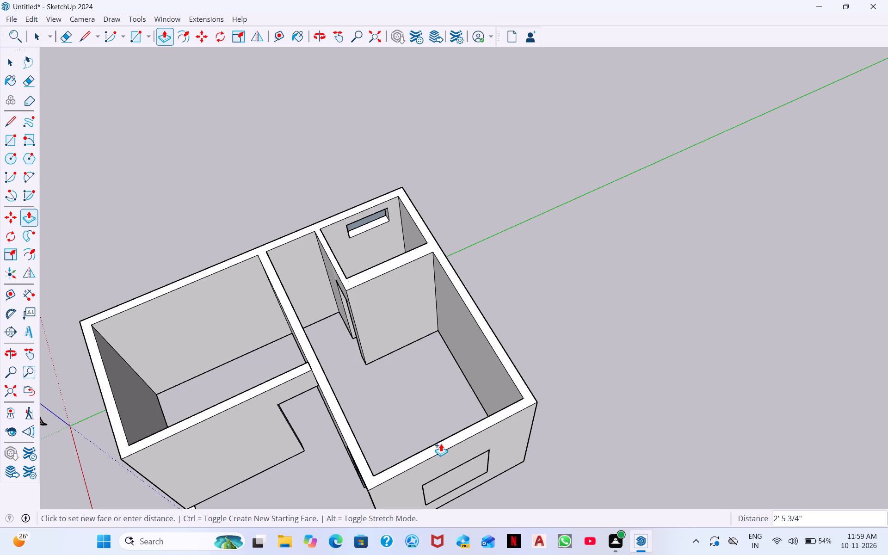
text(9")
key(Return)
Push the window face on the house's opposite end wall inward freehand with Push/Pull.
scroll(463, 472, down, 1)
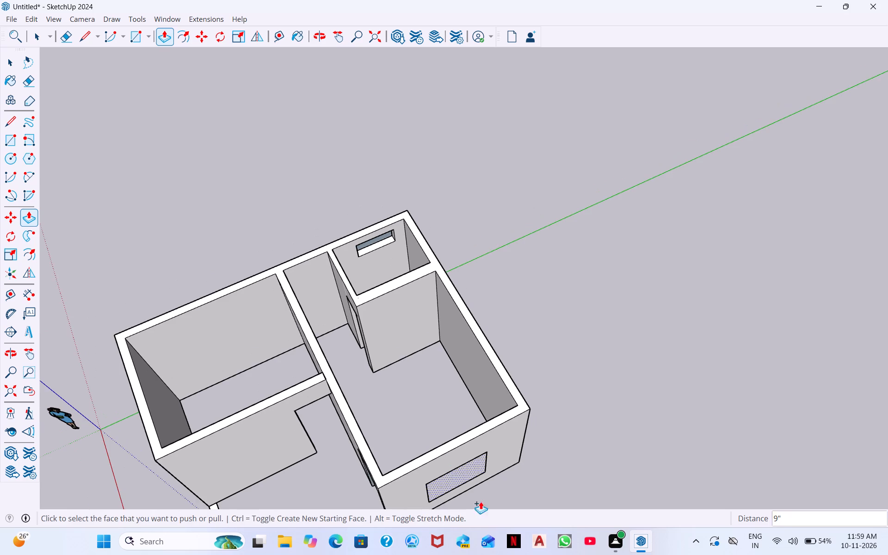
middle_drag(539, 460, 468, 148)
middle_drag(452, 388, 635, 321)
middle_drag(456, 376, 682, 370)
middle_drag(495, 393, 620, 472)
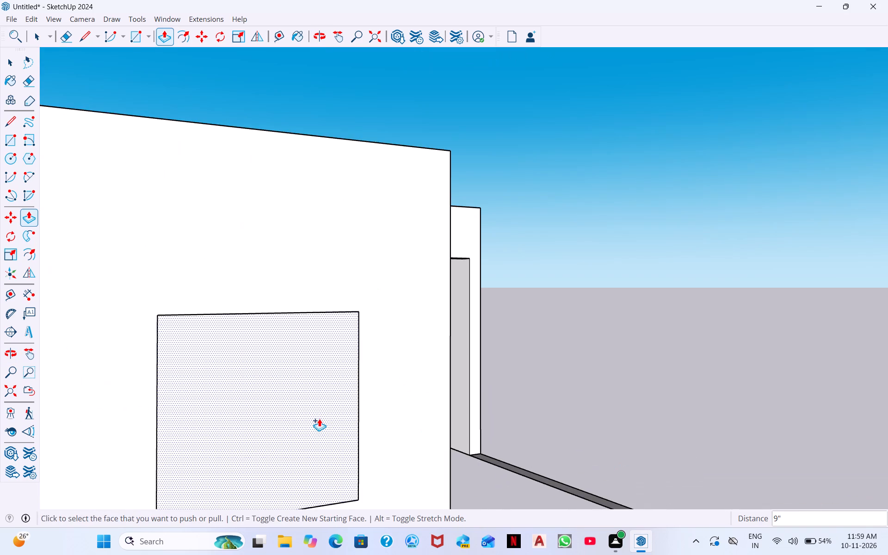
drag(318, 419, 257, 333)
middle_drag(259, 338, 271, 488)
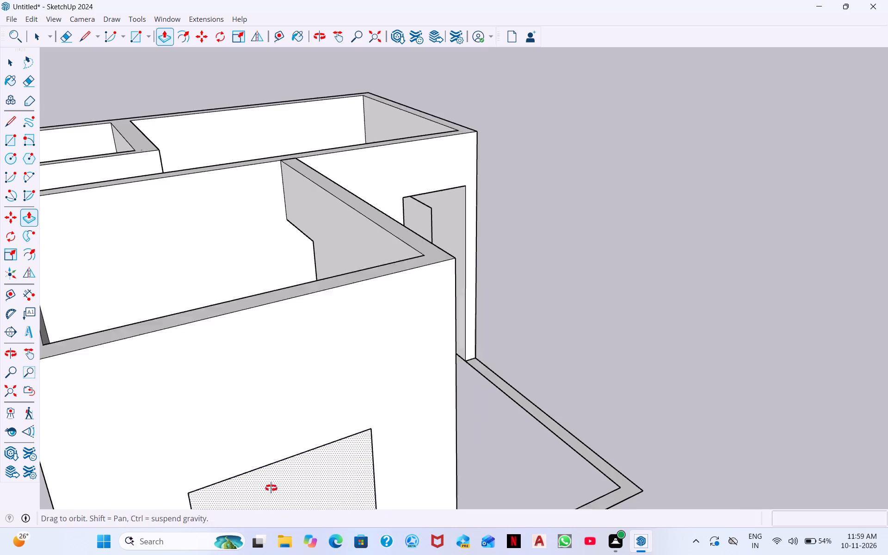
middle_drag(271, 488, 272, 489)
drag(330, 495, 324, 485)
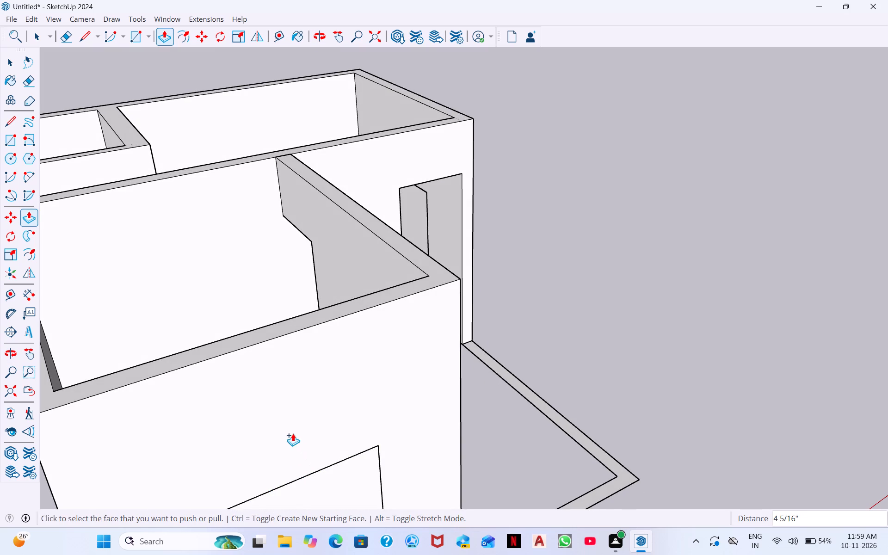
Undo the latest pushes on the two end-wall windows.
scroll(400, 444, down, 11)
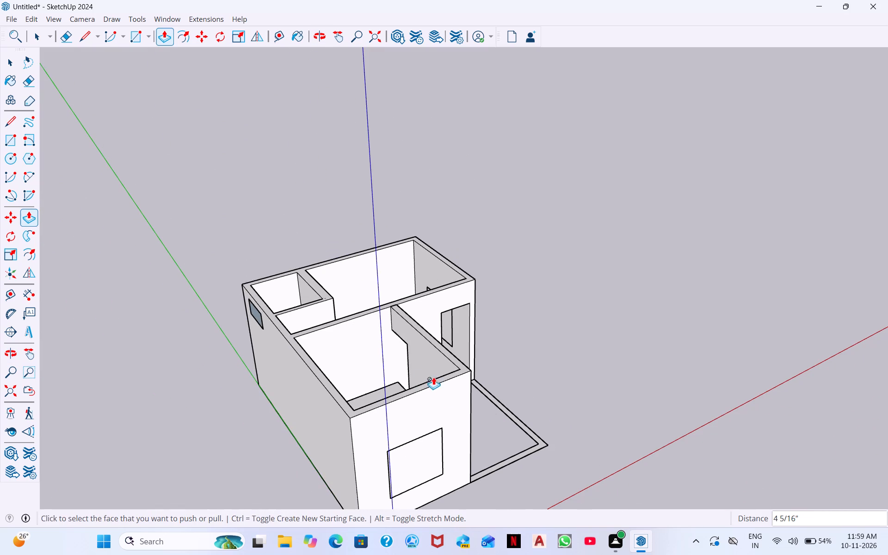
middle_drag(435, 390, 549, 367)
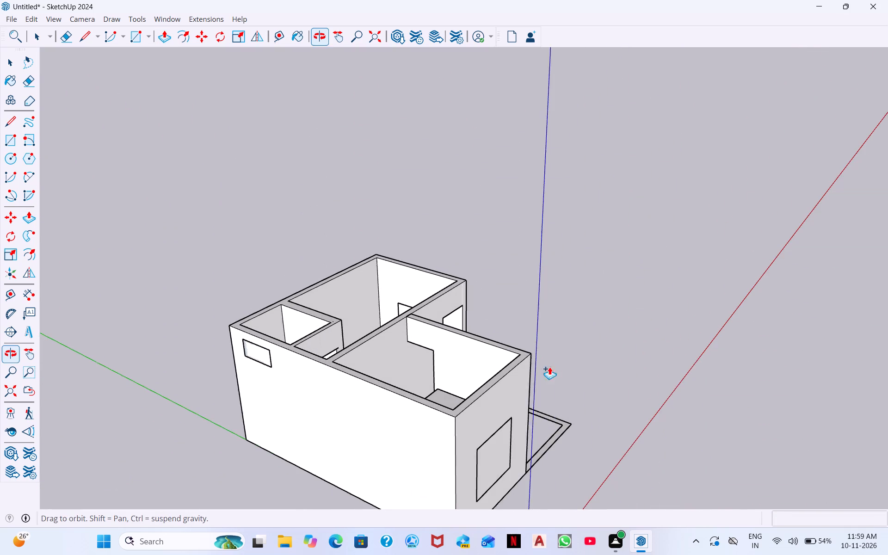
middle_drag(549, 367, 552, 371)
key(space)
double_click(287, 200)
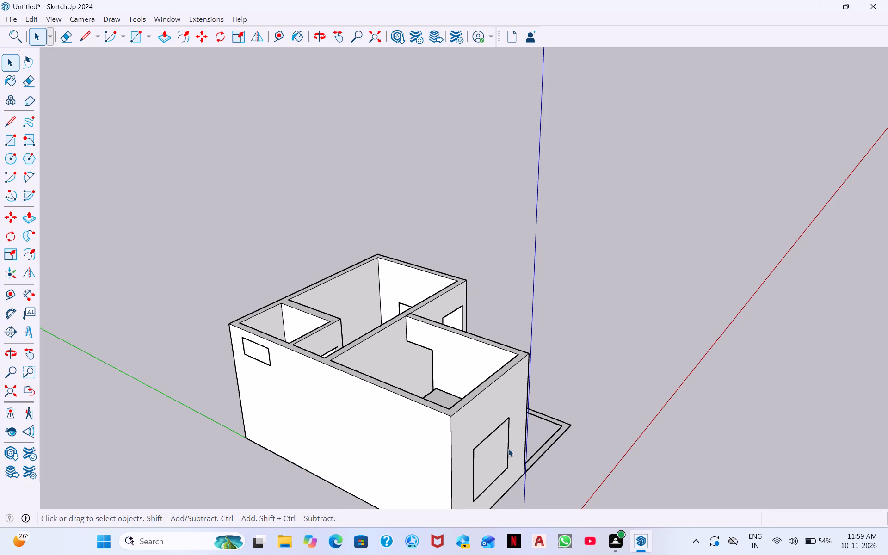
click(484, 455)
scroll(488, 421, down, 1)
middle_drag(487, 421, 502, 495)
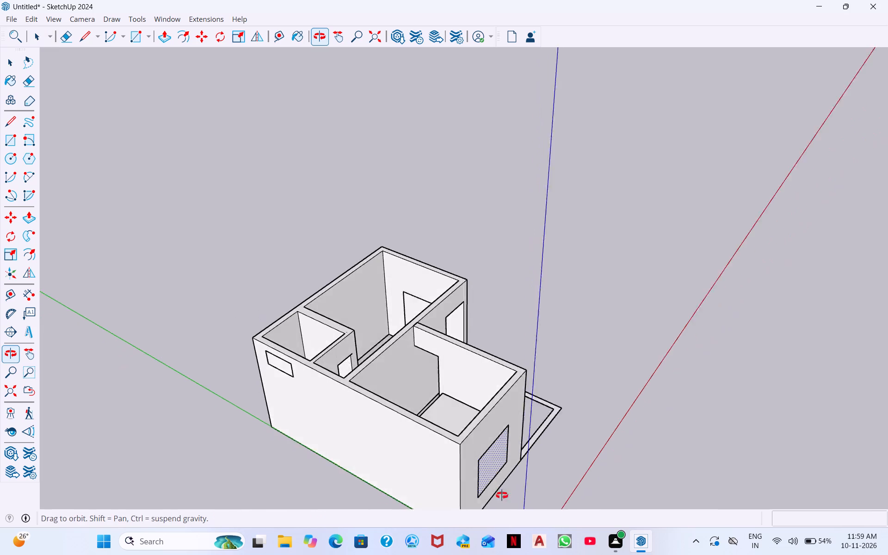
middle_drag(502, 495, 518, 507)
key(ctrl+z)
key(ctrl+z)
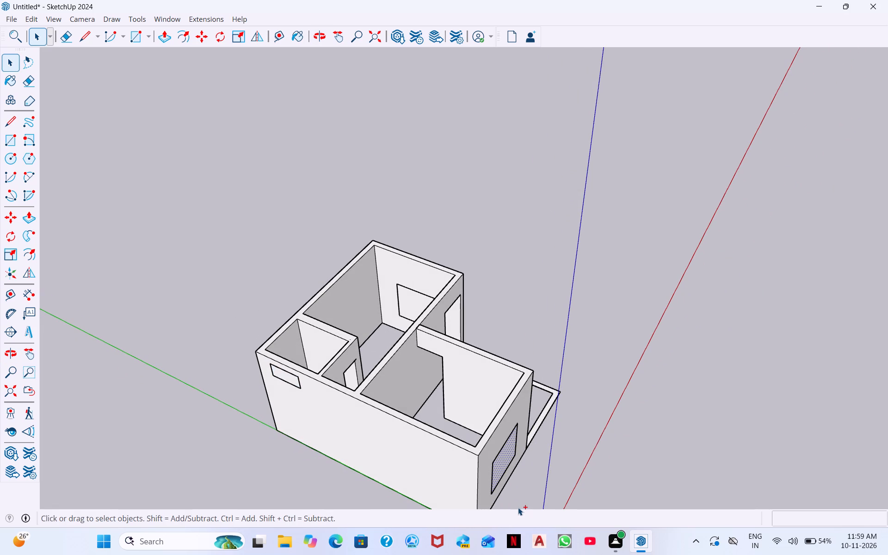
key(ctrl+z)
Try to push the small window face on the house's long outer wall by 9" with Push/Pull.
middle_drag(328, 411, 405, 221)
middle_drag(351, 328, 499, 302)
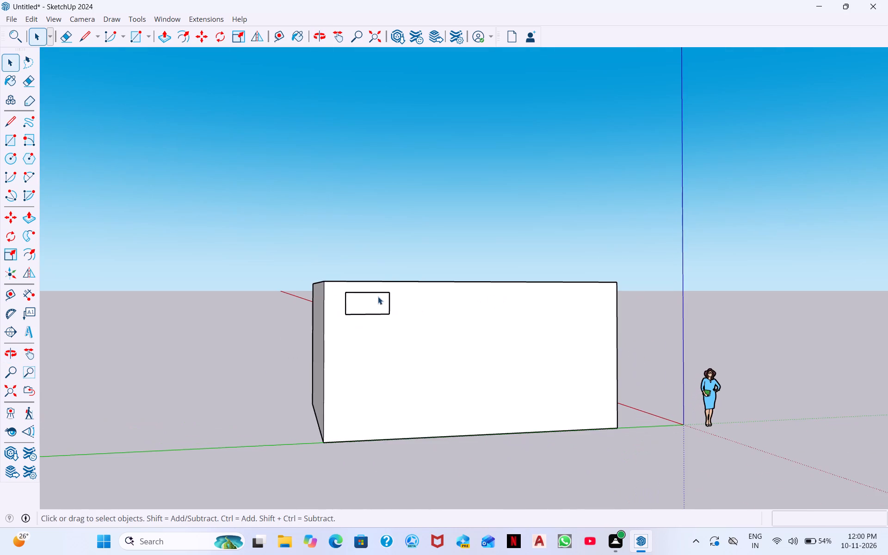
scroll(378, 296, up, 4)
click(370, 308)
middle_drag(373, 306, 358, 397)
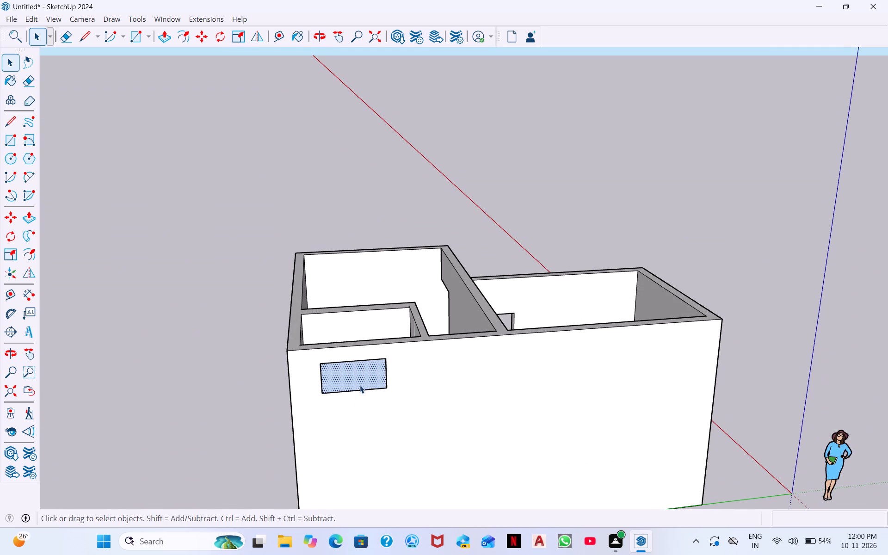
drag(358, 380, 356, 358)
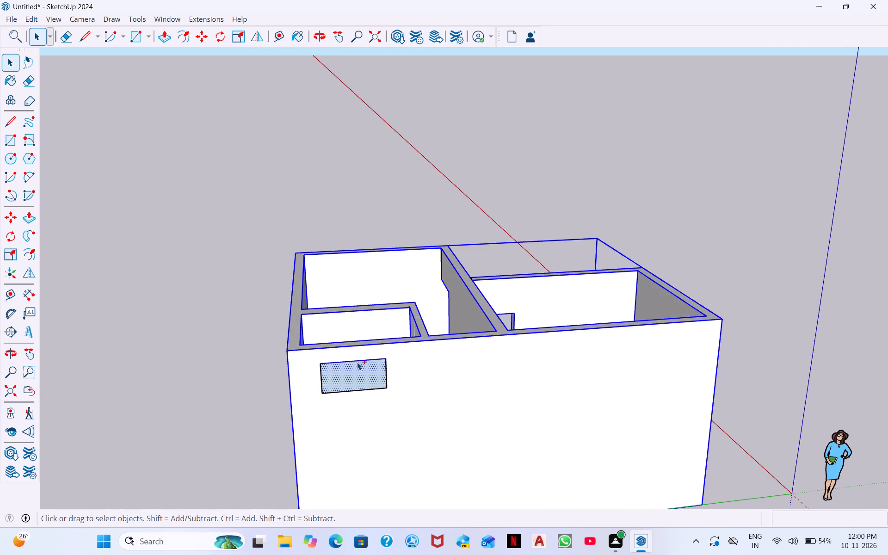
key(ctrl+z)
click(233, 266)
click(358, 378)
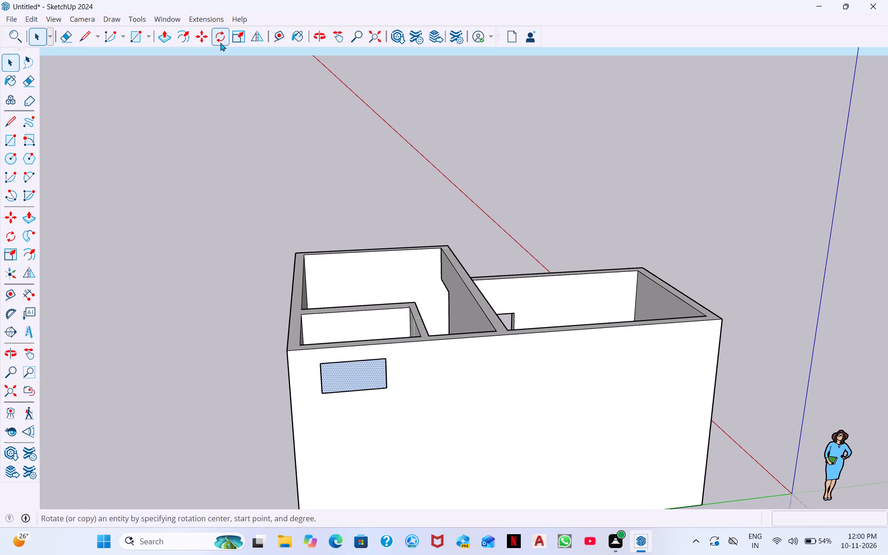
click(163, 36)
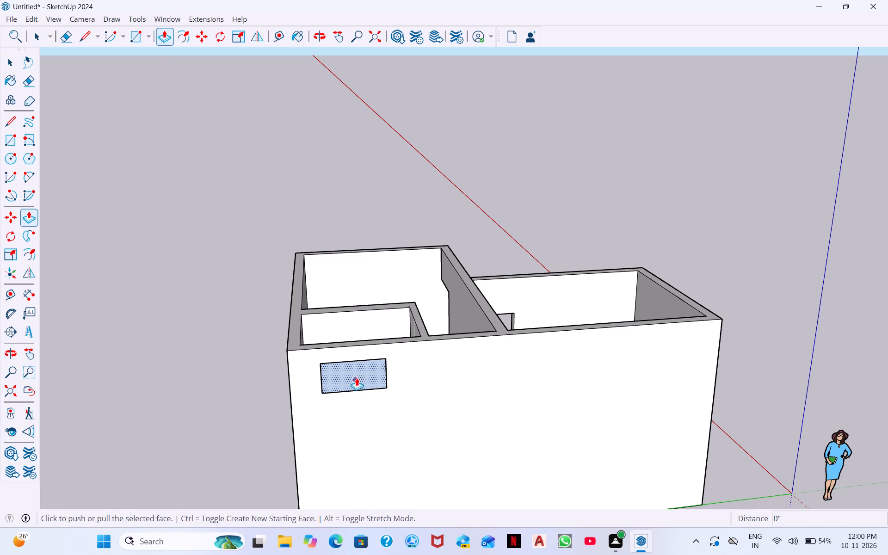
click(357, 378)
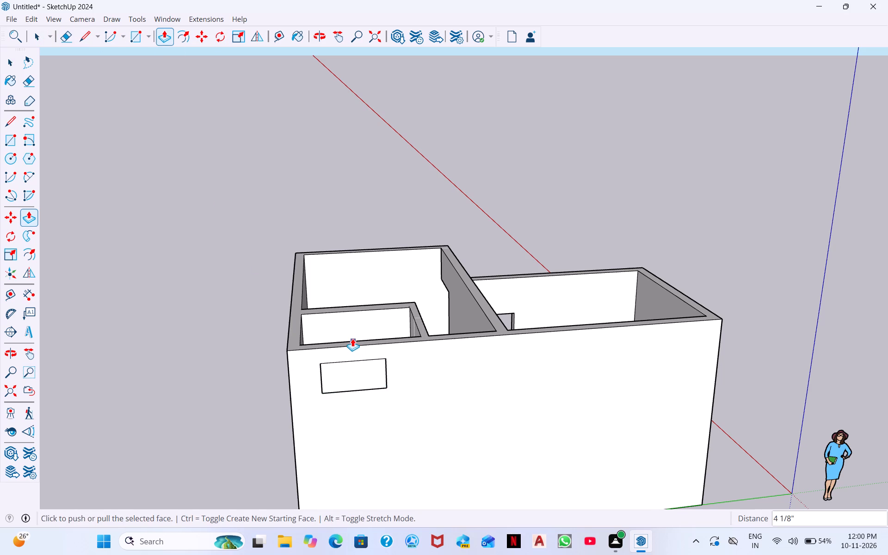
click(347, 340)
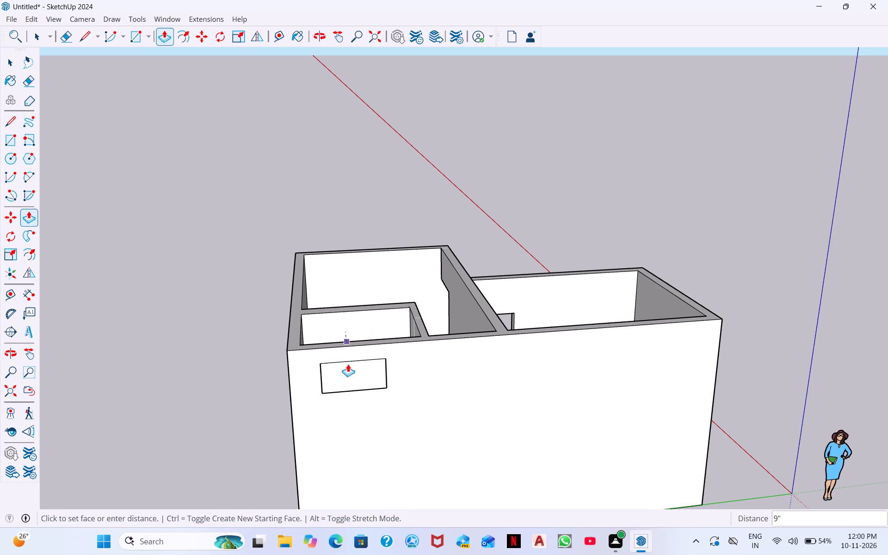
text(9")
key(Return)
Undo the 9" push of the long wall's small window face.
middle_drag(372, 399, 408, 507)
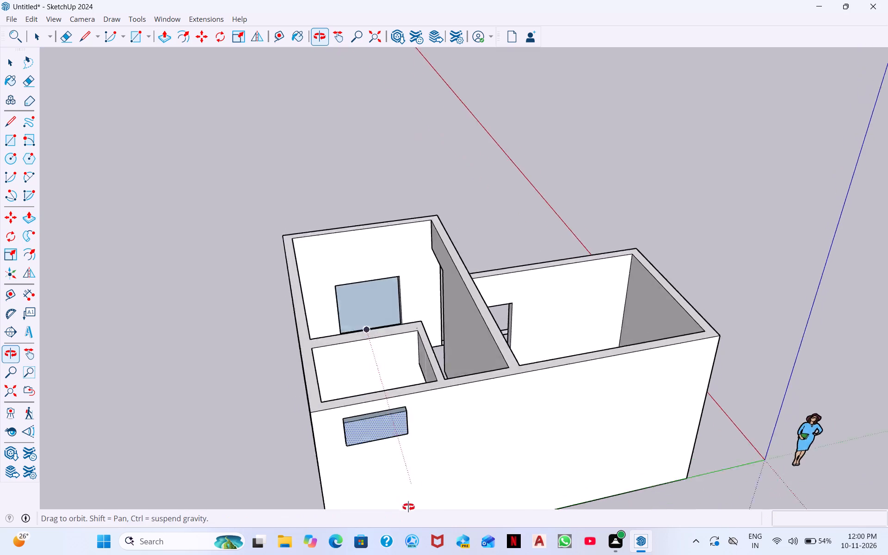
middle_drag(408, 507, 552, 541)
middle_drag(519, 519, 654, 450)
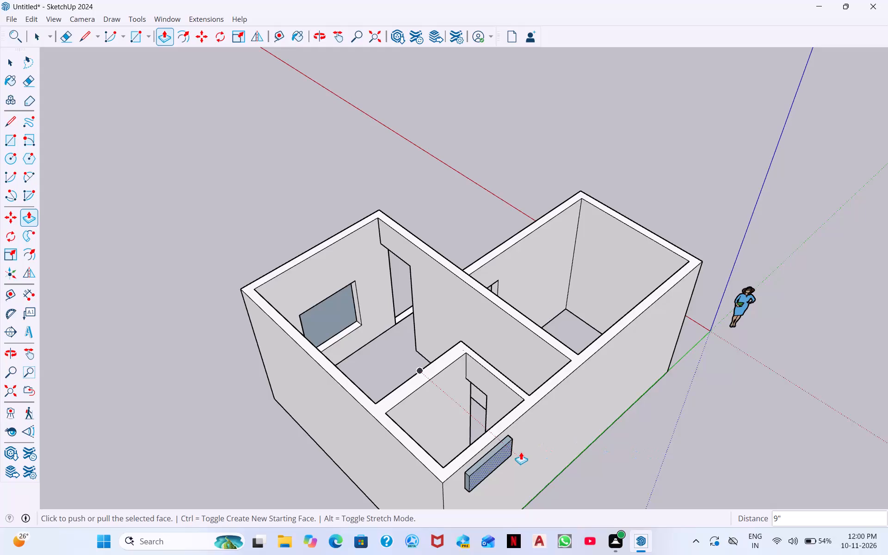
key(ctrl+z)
Push the long wall's small window face inward by 9" into the small corner room.
click(490, 462)
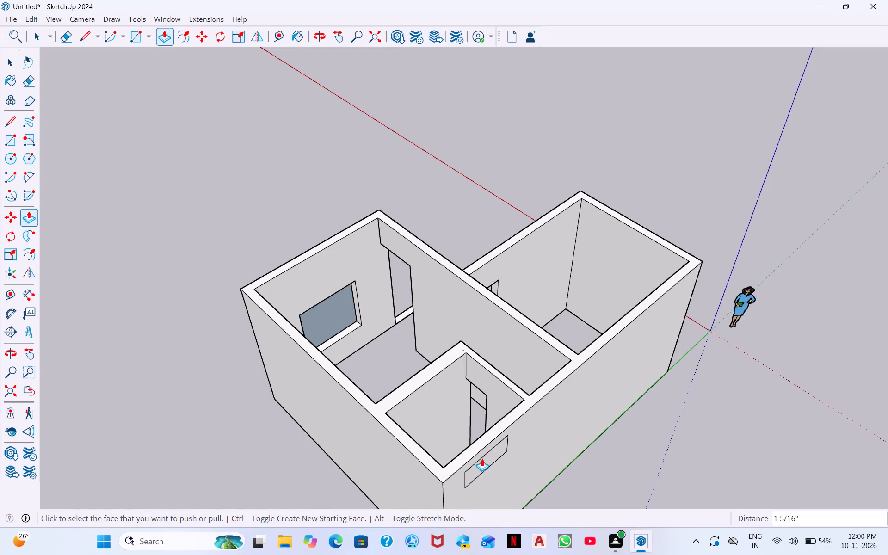
scroll(509, 451, up, 12)
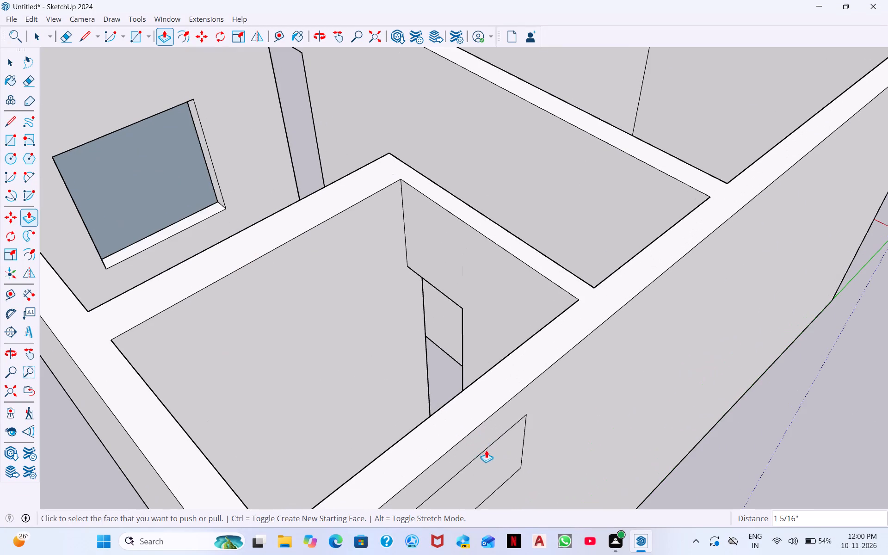
click(493, 460)
scroll(416, 436, down, 5)
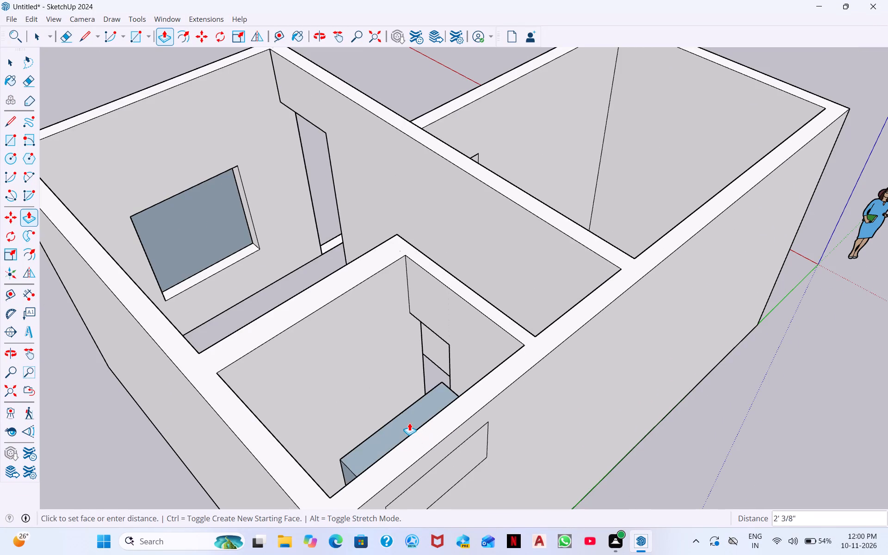
text(9")
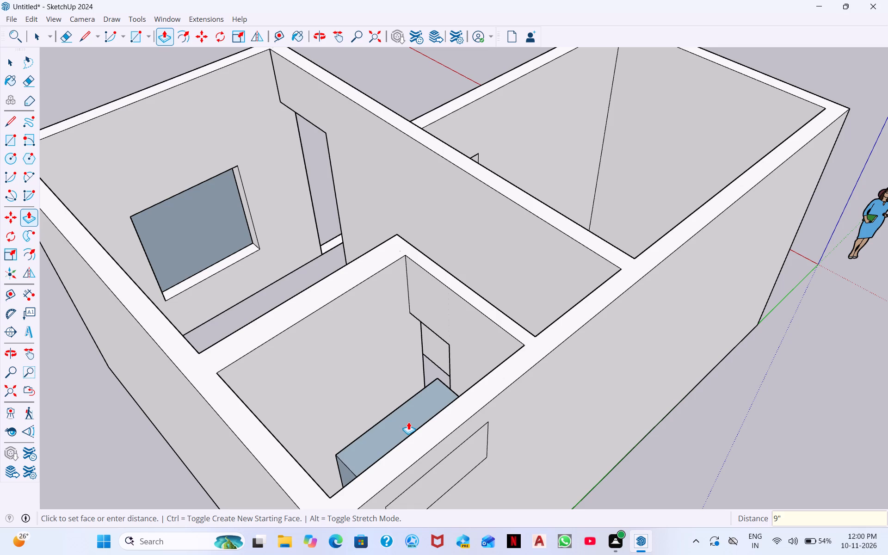
key(Return)
click(447, 480)
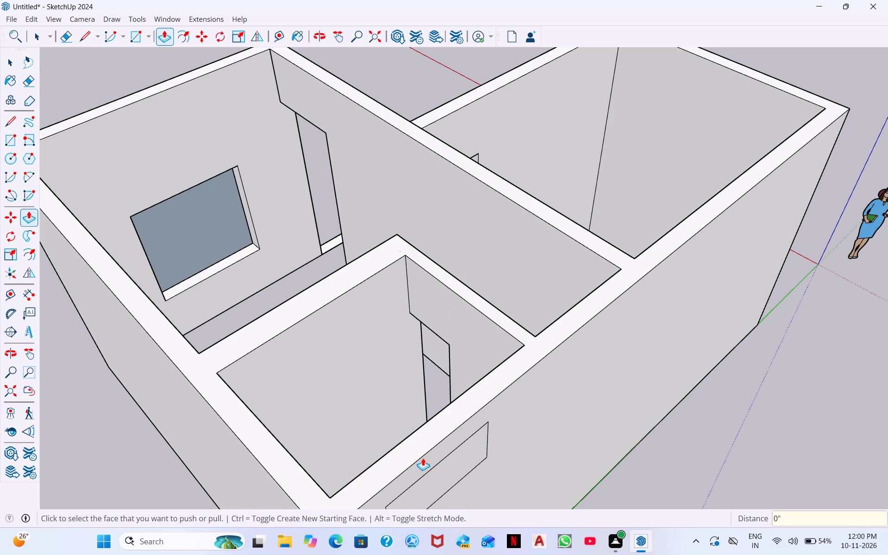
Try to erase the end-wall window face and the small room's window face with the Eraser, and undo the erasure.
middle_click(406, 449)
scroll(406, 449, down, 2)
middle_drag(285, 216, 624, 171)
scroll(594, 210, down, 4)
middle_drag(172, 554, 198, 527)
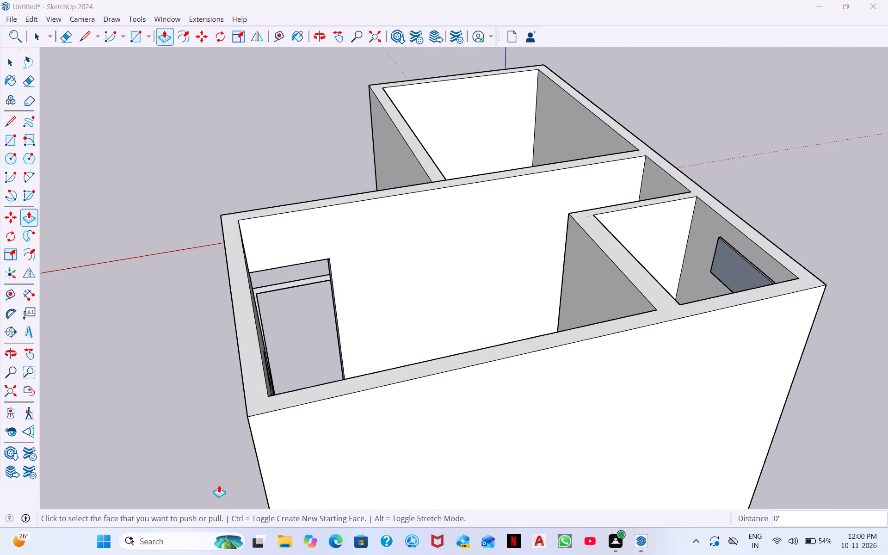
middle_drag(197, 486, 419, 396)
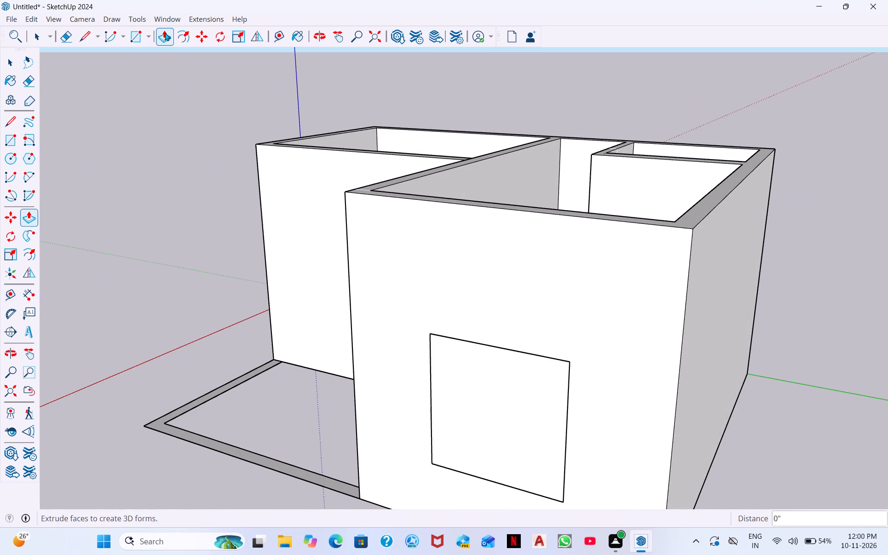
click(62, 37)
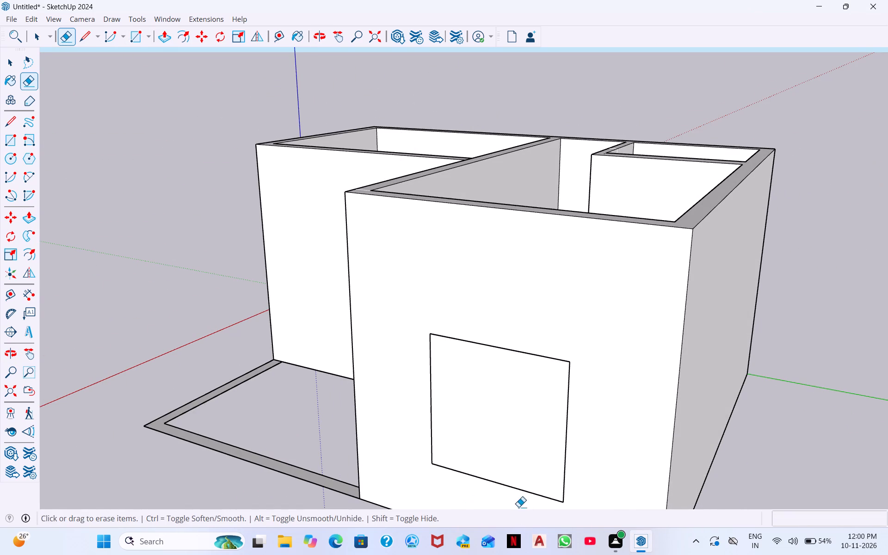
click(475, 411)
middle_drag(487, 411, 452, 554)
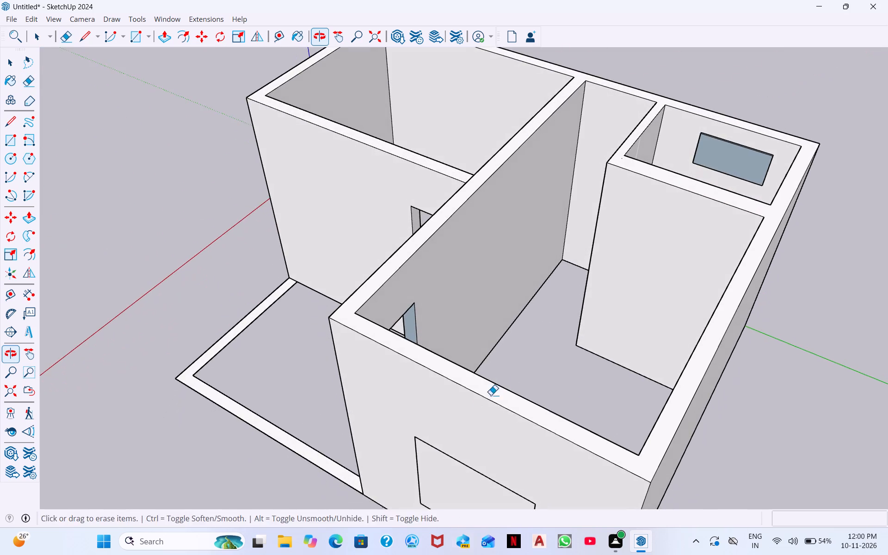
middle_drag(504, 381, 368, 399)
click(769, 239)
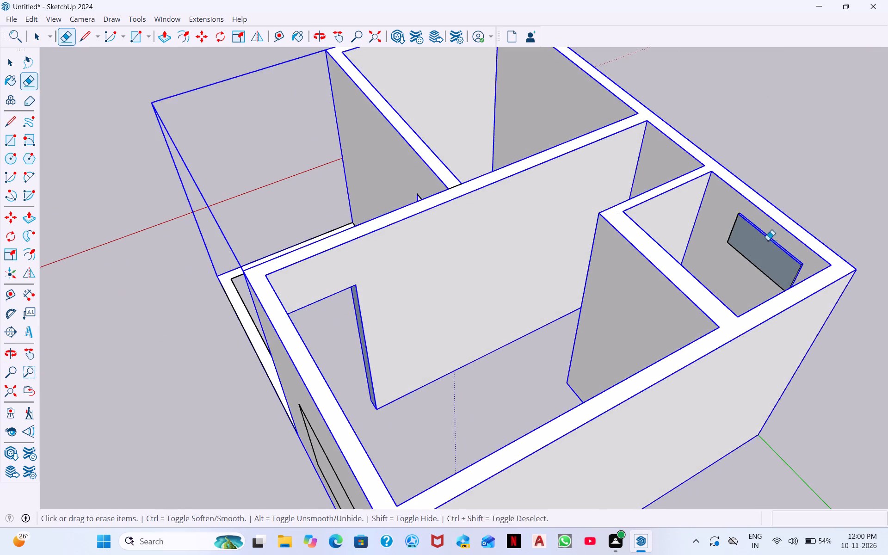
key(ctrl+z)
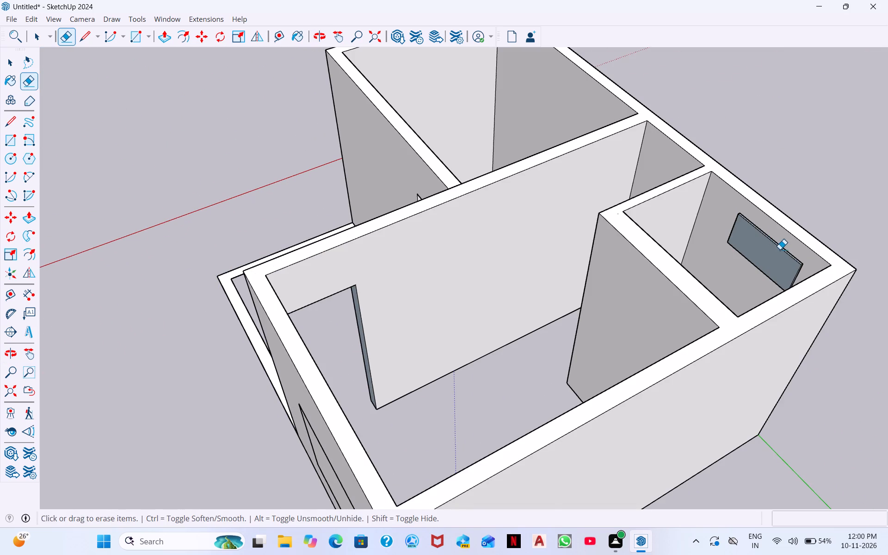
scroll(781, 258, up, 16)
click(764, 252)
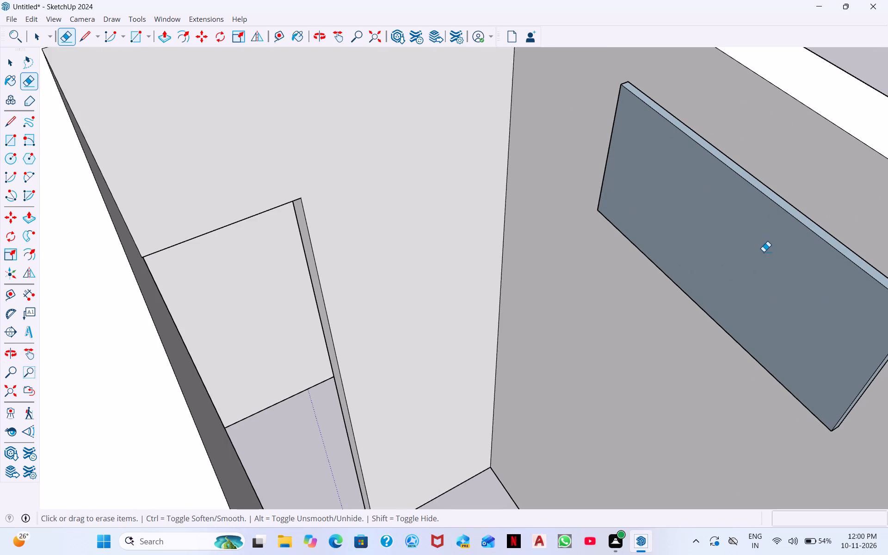
Delete the pushed-in face of the long wall's window from inside the small corner room.
middle_drag(764, 250, 760, 273)
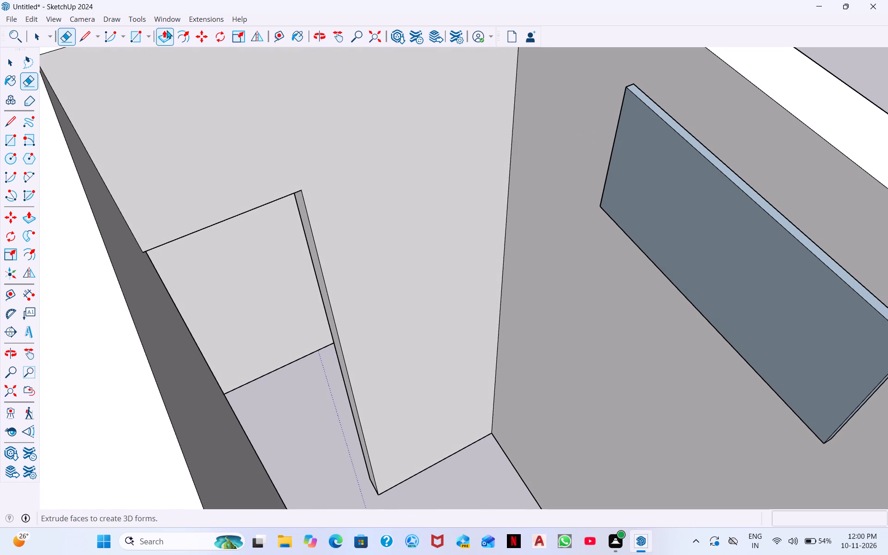
key(space)
click(724, 244)
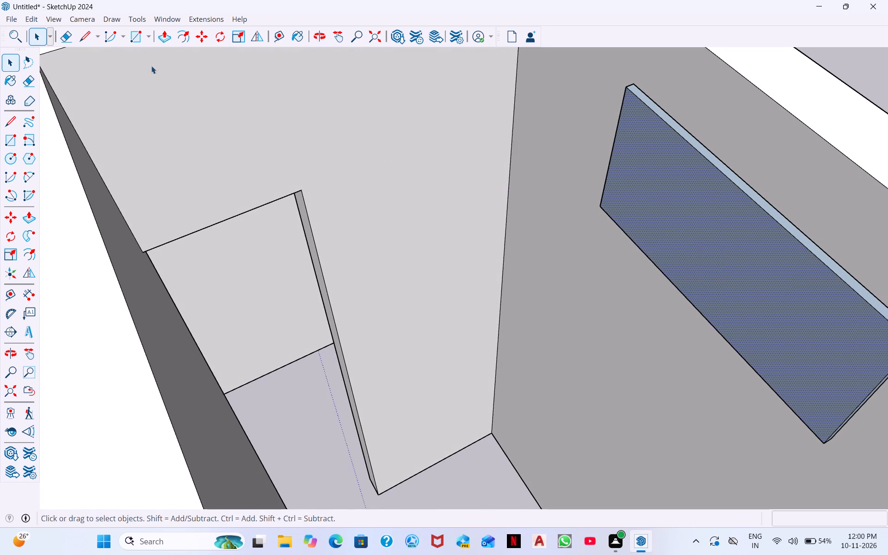
click(31, 18)
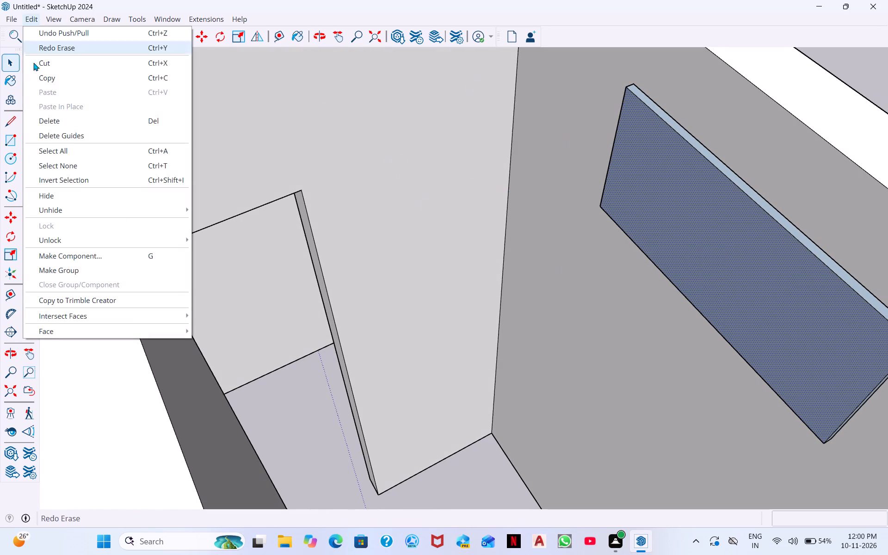
double_click(48, 126)
Delete the window face on the end wall of the larger room beside the small corner room.
scroll(410, 228, down, 7)
middle_drag(634, 250, 296, 83)
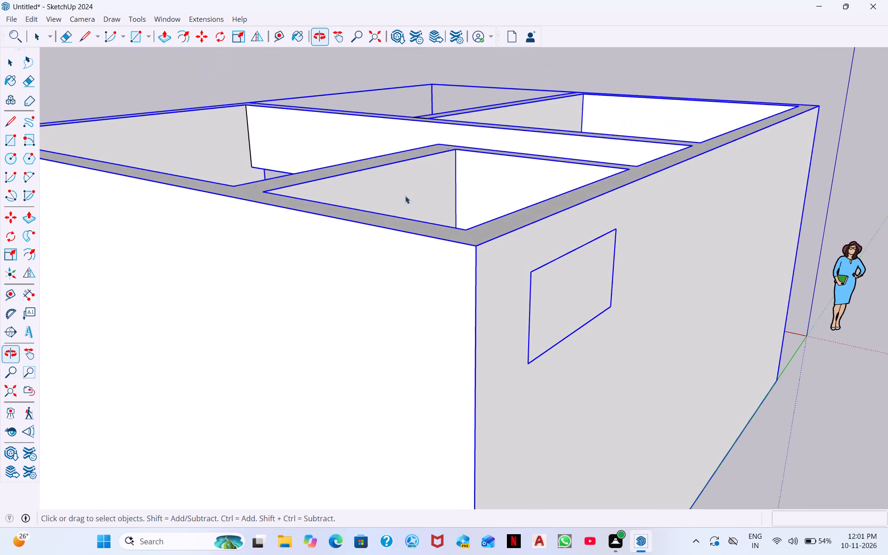
scroll(560, 275, down, 1)
middle_drag(560, 275, 629, 346)
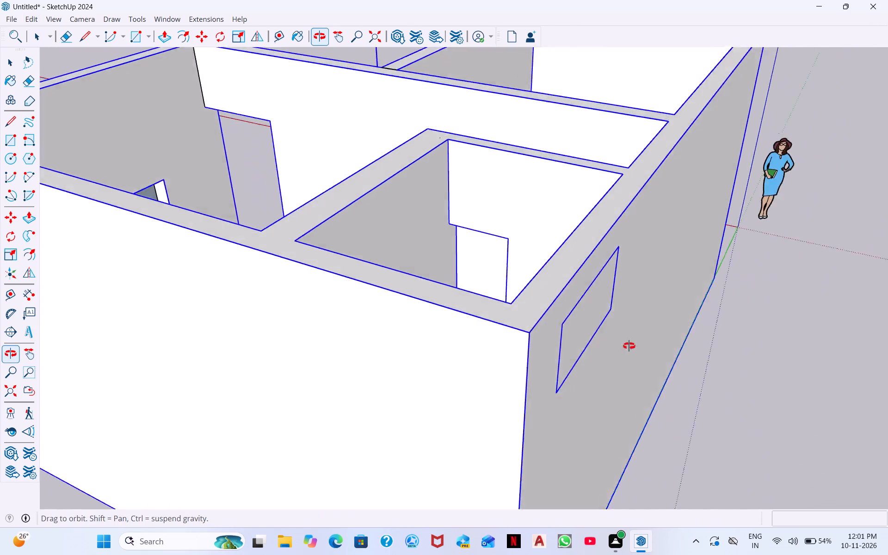
middle_drag(629, 346, 887, 255)
scroll(716, 256, down, 7)
middle_drag(239, 196, 586, 255)
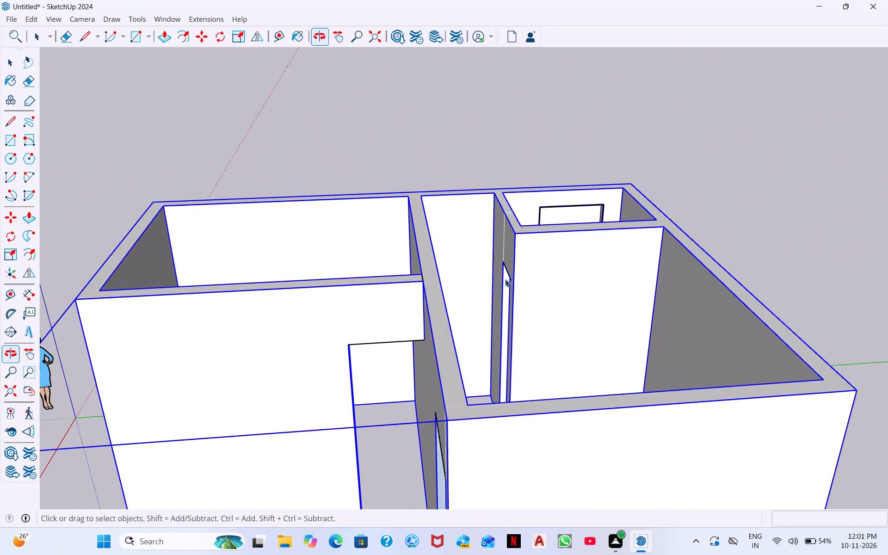
middle_drag(384, 261, 358, 185)
scroll(502, 376, down, 3)
key(space)
click(814, 343)
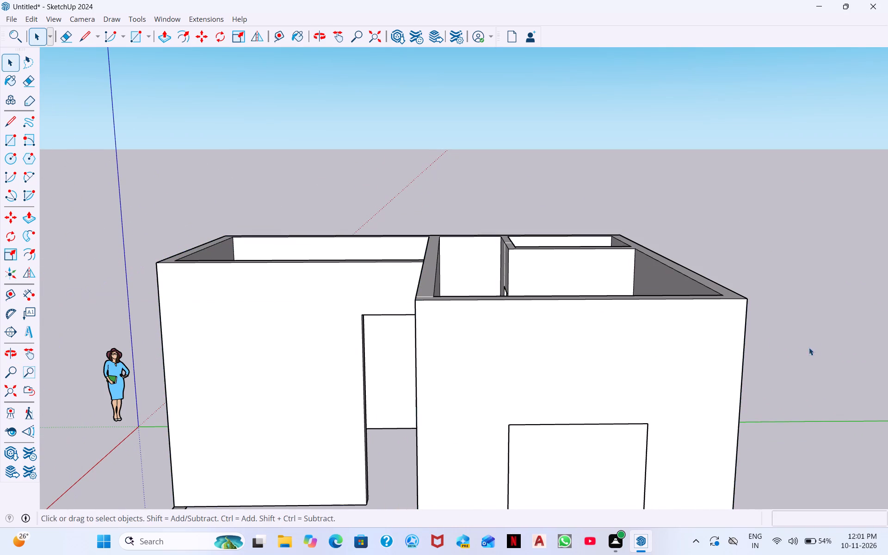
click(590, 470)
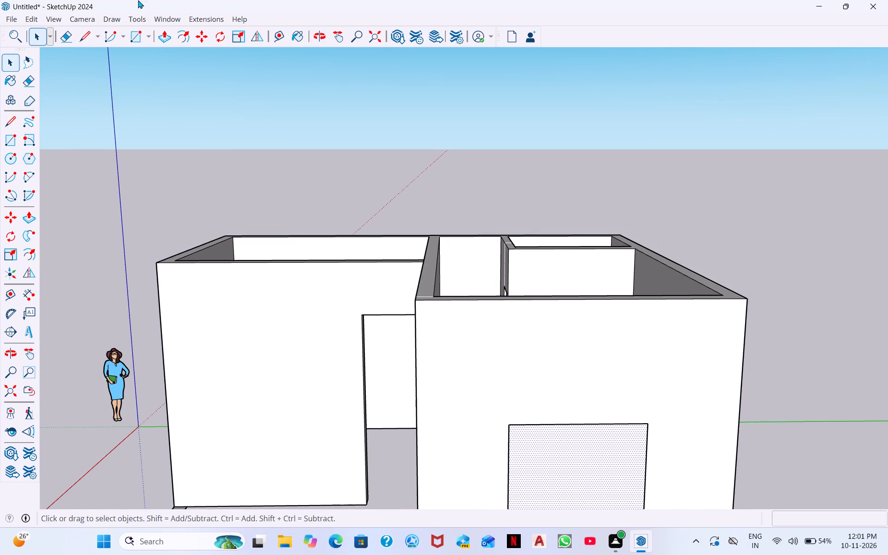
click(33, 21)
click(53, 120)
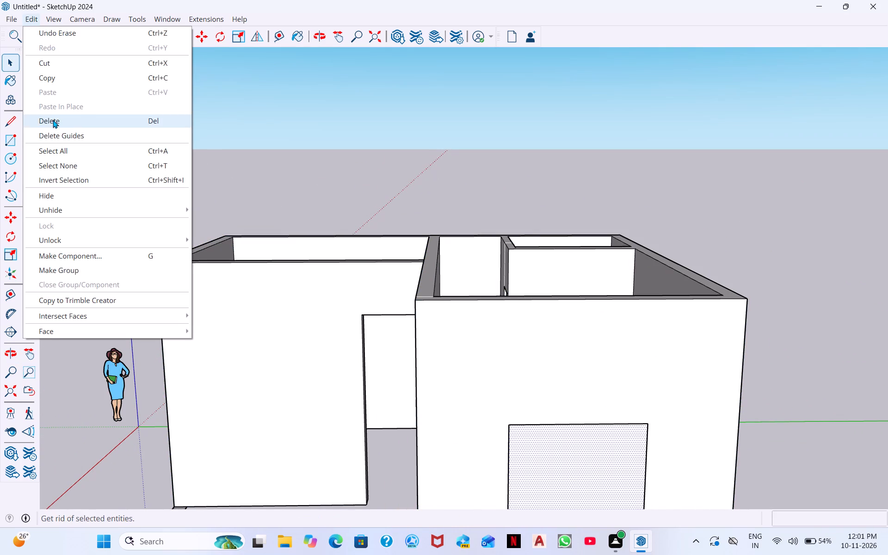
Delete the loose window face on the end wall of the room nearest the origin.
scroll(469, 338, down, 2)
middle_drag(565, 415, 808, 321)
scroll(657, 397, down, 1)
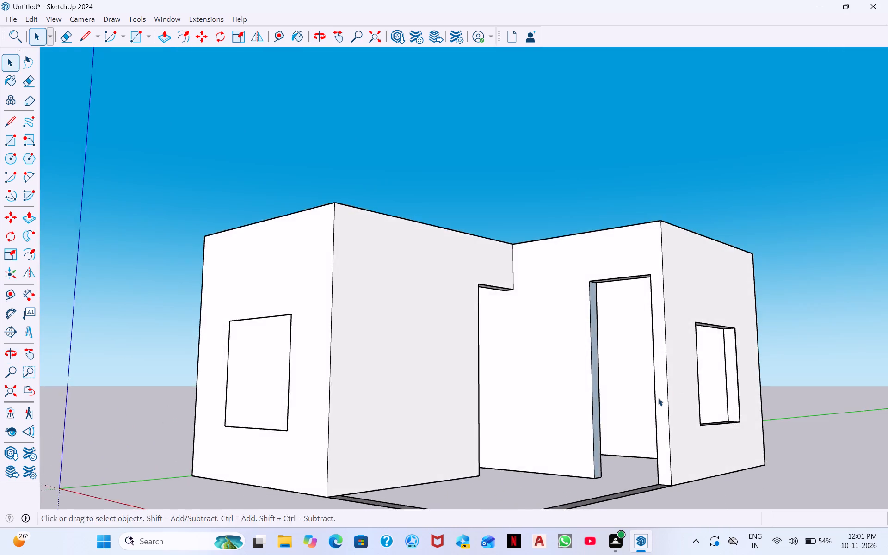
middle_drag(661, 399, 799, 370)
middle_drag(630, 364, 806, 537)
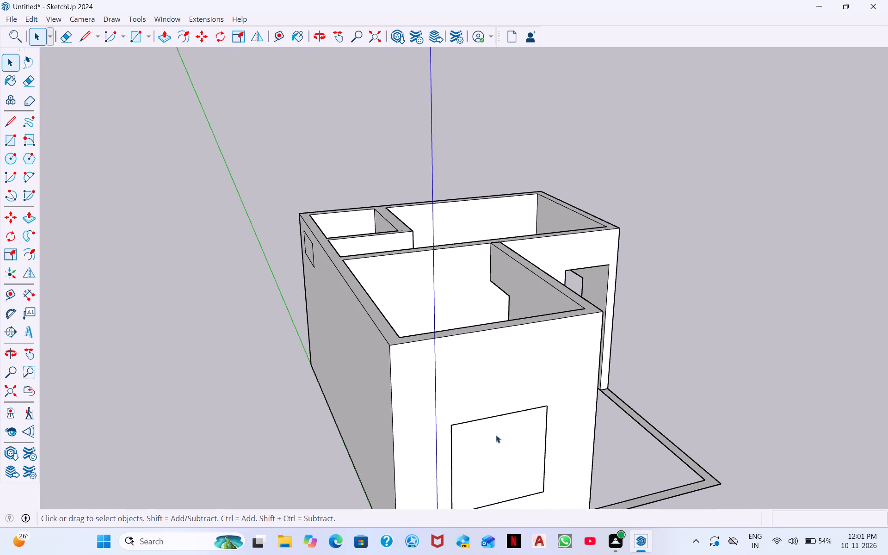
click(222, 354)
click(511, 467)
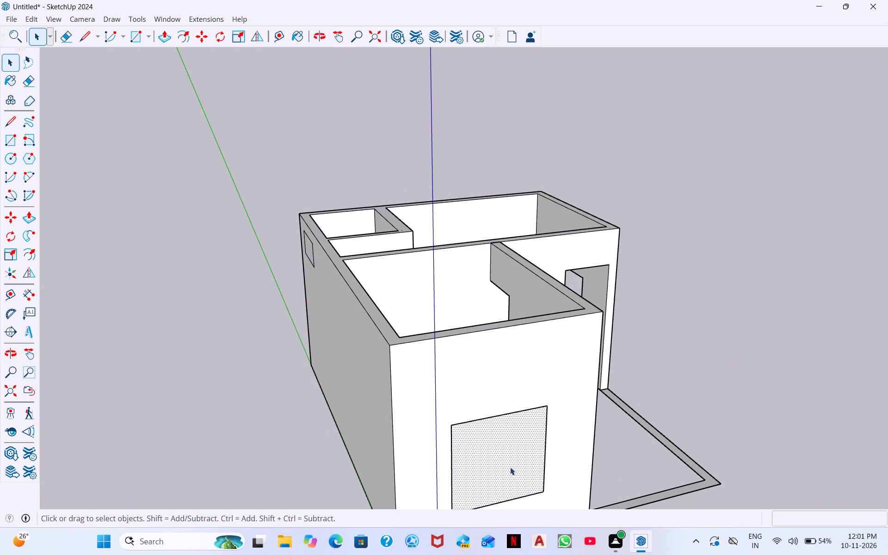
click(30, 18)
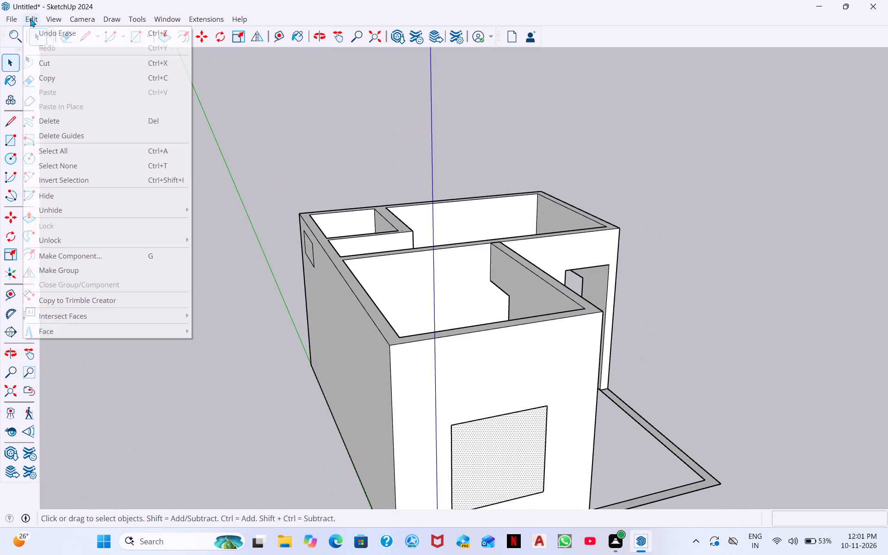
click(58, 121)
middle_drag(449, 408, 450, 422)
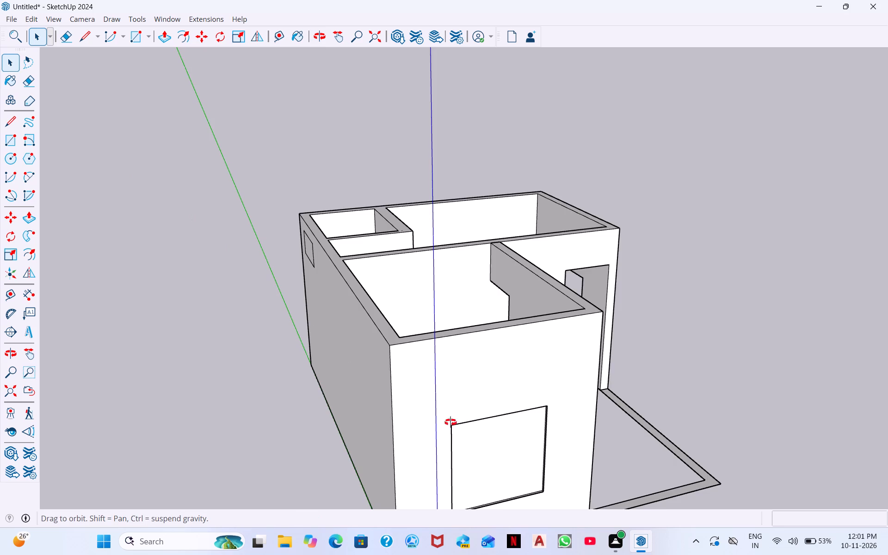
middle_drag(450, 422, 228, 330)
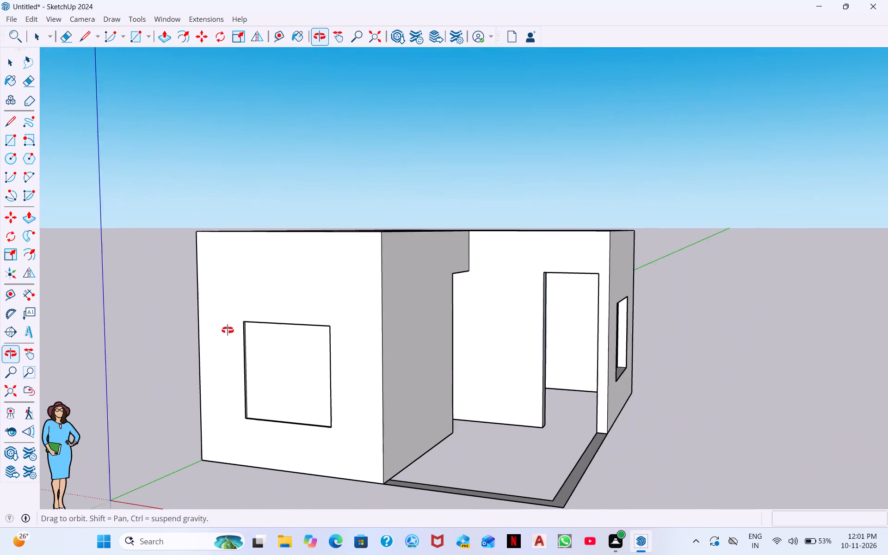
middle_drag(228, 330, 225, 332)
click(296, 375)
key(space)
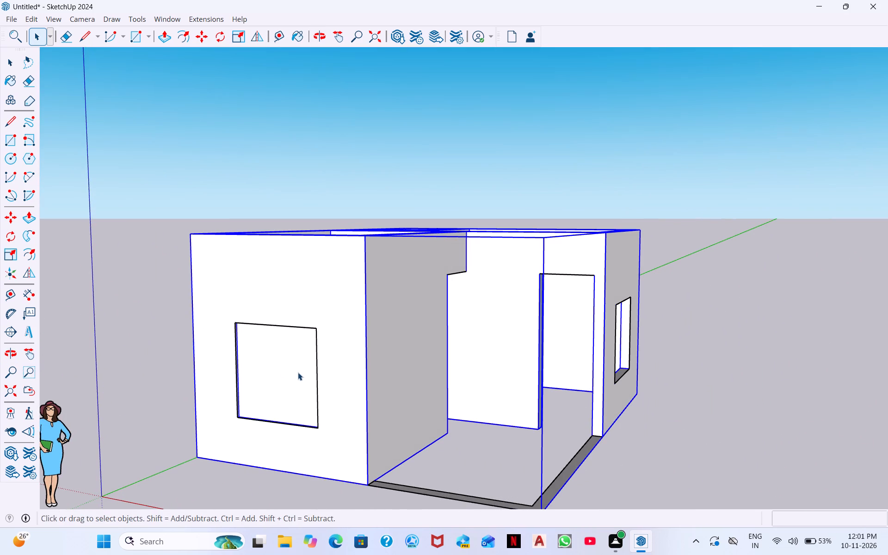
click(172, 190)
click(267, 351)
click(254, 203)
Delete the remaining loose window face in the small corner room's long-wall window opening.
middle_drag(287, 210, 584, 290)
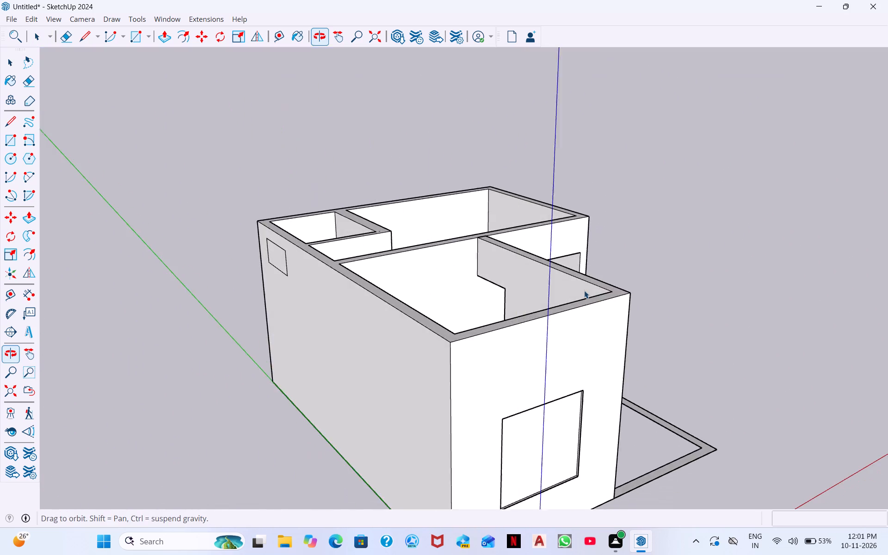
middle_drag(458, 273, 502, 532)
scroll(349, 375, up, 4)
middle_drag(329, 336, 289, 355)
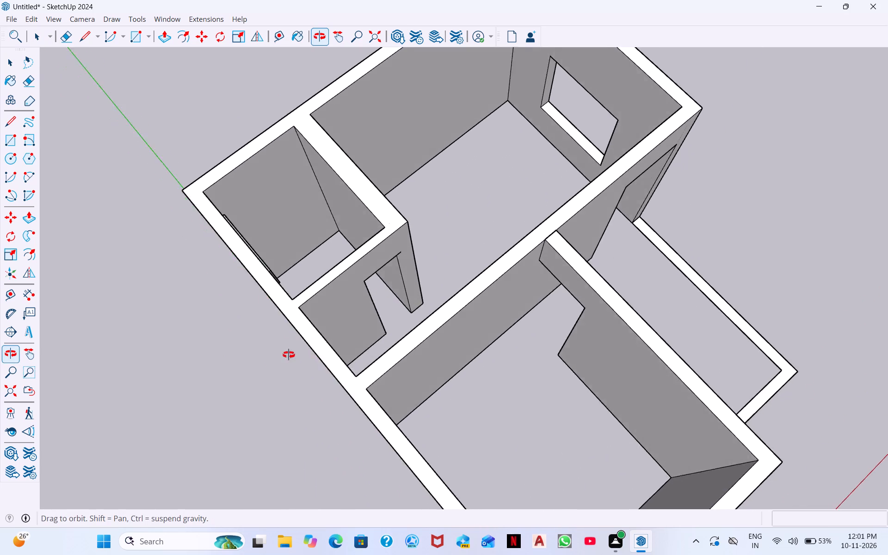
middle_drag(289, 355, 166, 382)
scroll(280, 164, up, 6)
scroll(294, 113, up, 5)
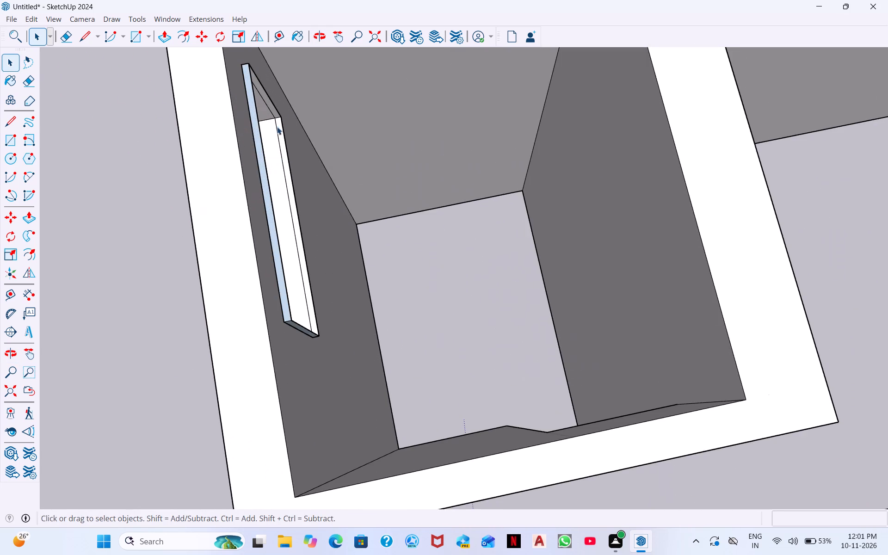
middle_drag(259, 176, 479, 86)
scroll(190, 383, down, 1)
middle_drag(191, 381, 283, 284)
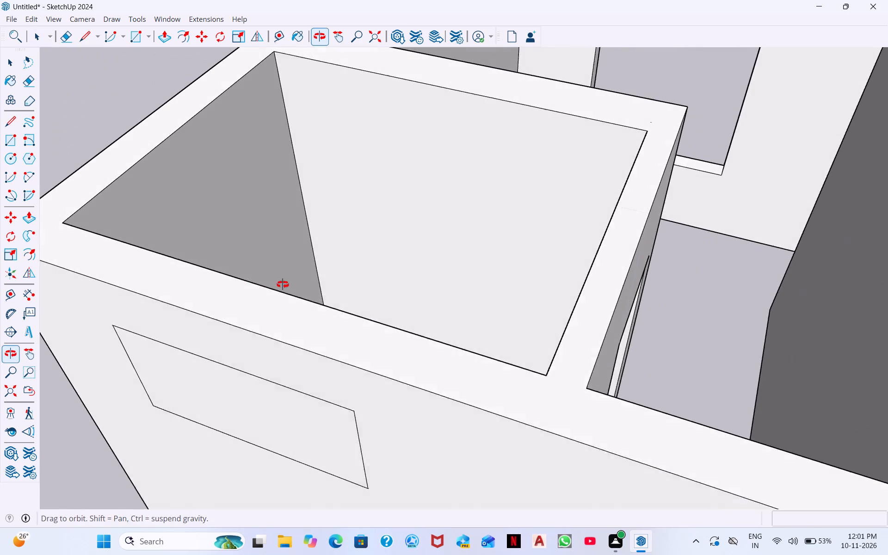
middle_drag(283, 284, 288, 281)
click(222, 401)
middle_drag(296, 354, 241, 419)
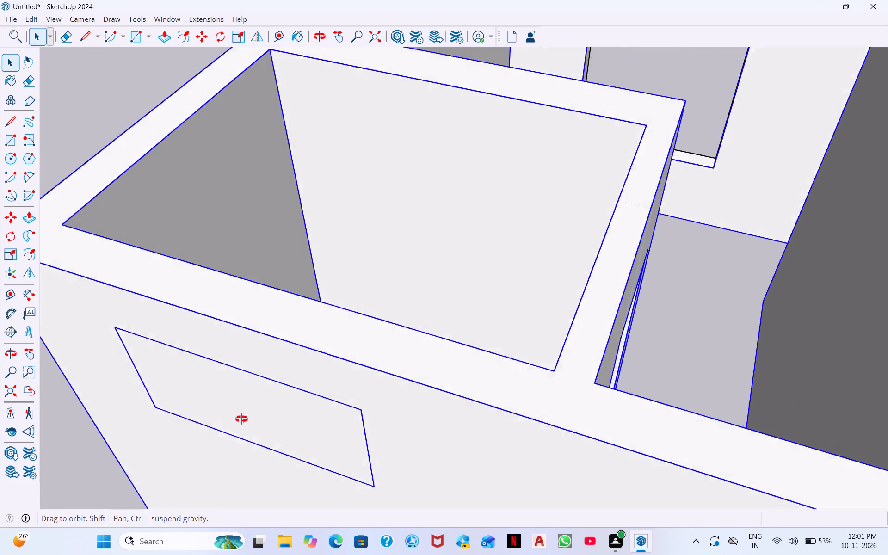
middle_drag(241, 419, 27, 459)
middle_drag(359, 290, 139, 221)
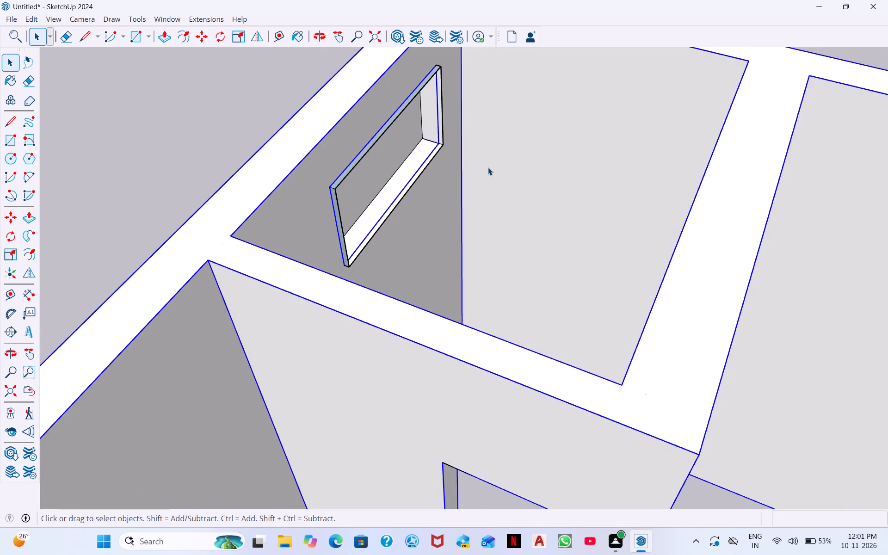
middle_drag(380, 178, 330, 81)
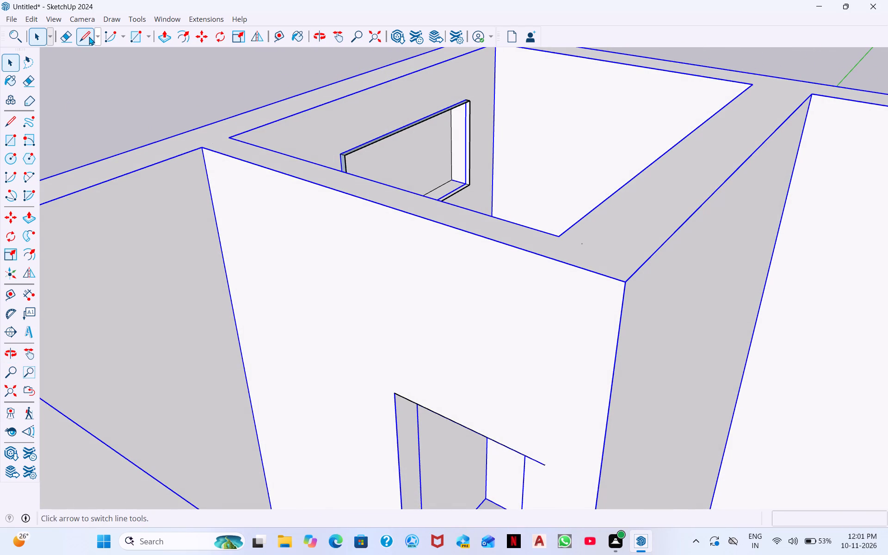
key(space)
key(space)
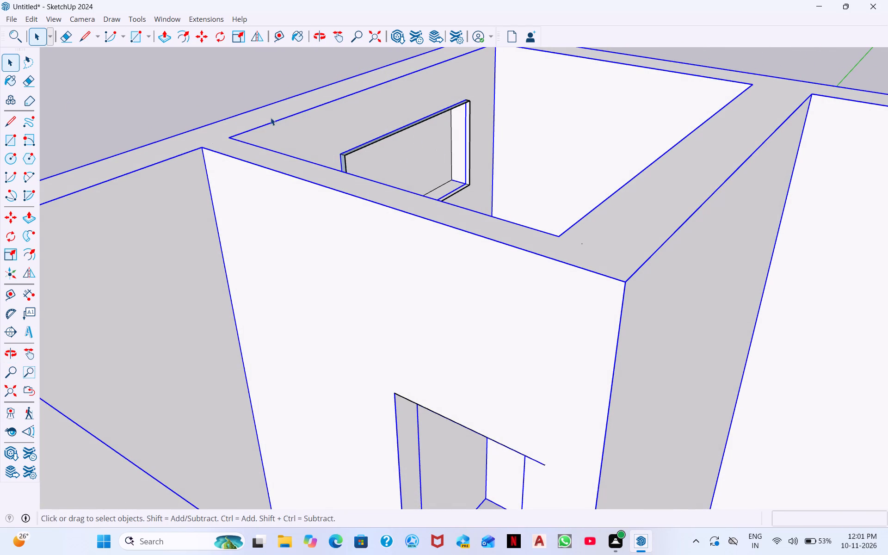
click(260, 95)
click(413, 145)
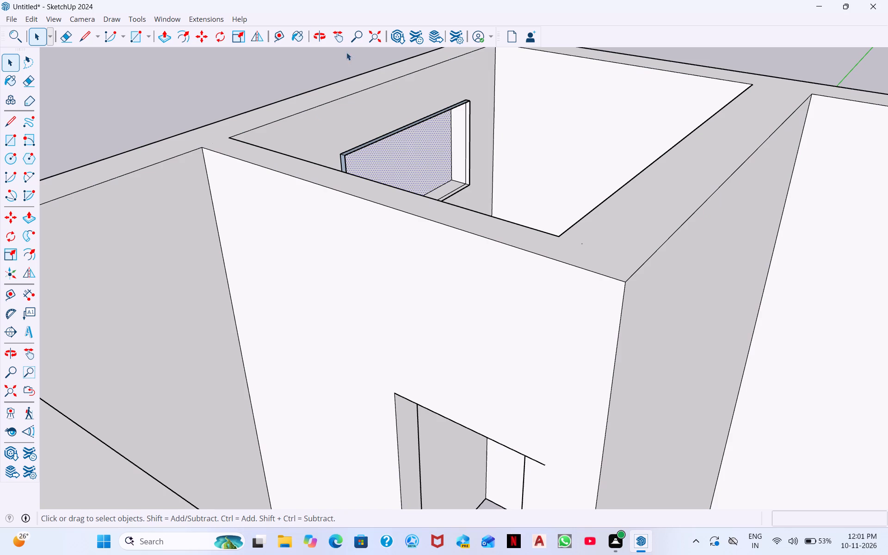
click(36, 19)
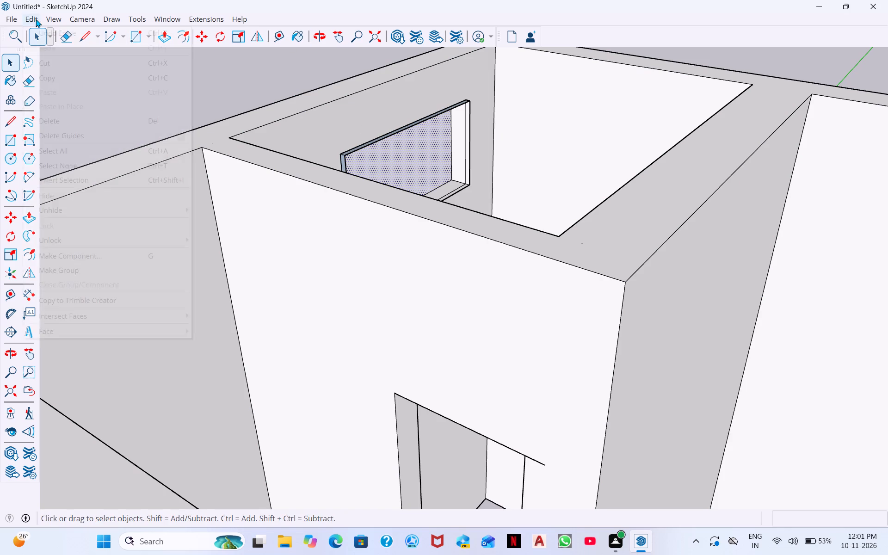
click(50, 123)
Open the walls group for editing and delete the pushed-in window face with its edges on the end wall nearest the origin.
scroll(235, 171, down, 3)
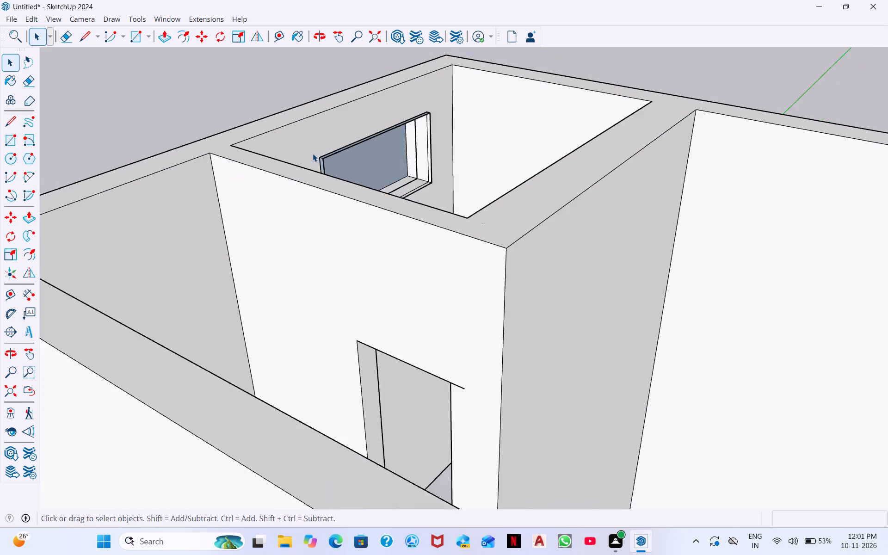
scroll(313, 154, down, 4)
middle_drag(343, 146, 442, 68)
scroll(442, 68, down, 12)
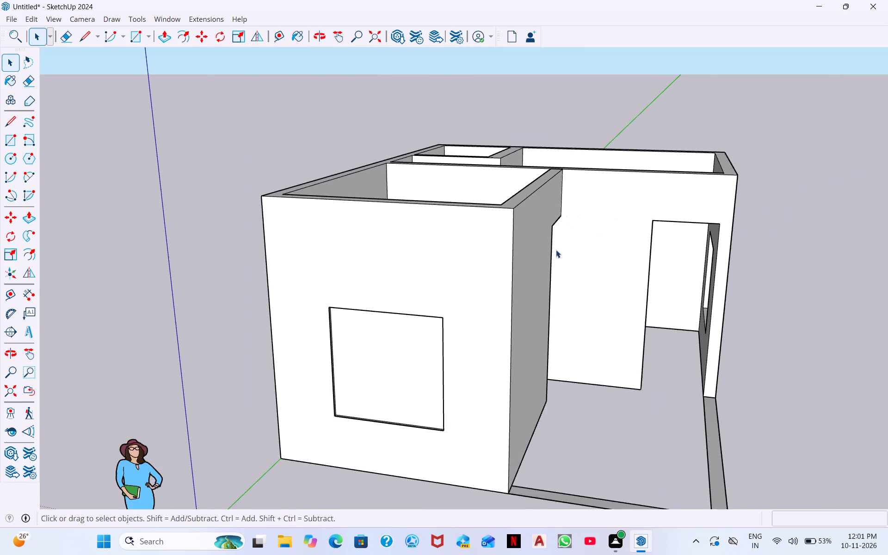
scroll(556, 250, down, 2)
middle_drag(476, 366, 276, 432)
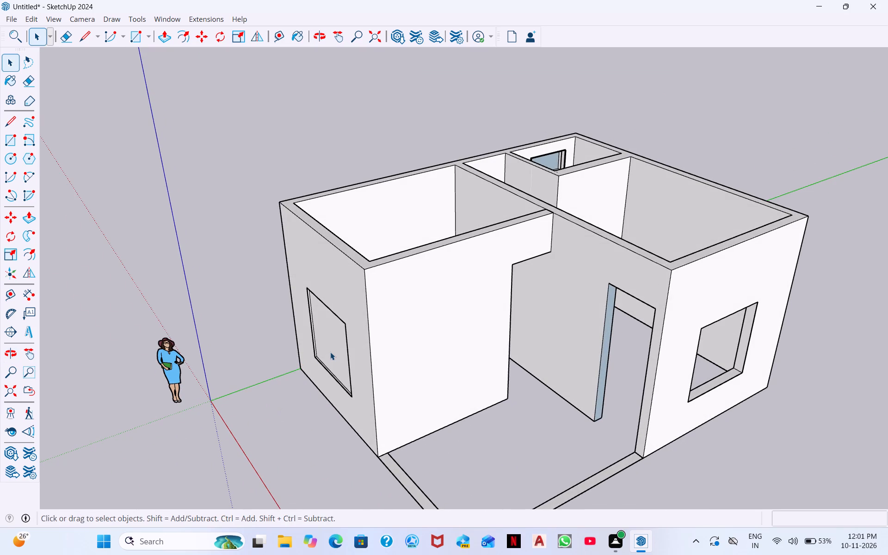
click(330, 352)
middle_drag(449, 247, 108, 415)
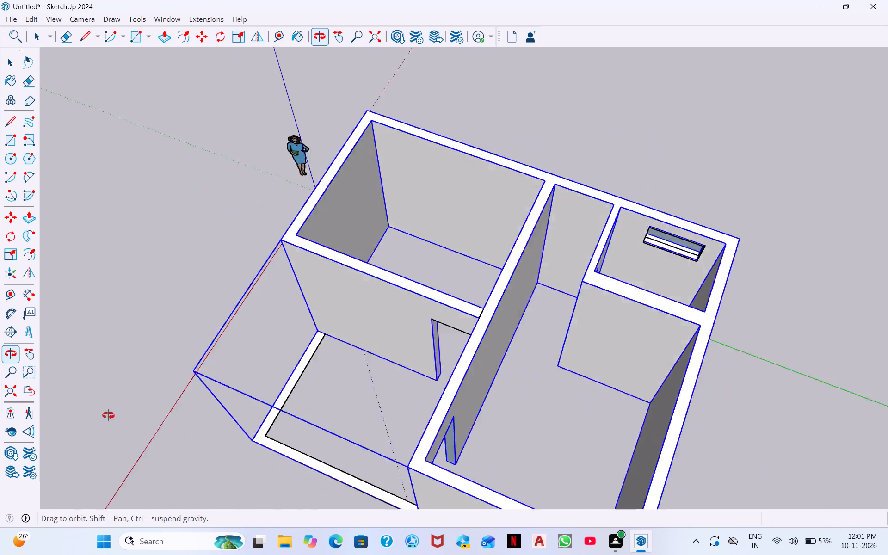
middle_drag(108, 415, 650, 193)
scroll(120, 401, down, 1)
scroll(332, 327, up, 4)
scroll(393, 345, up, 5)
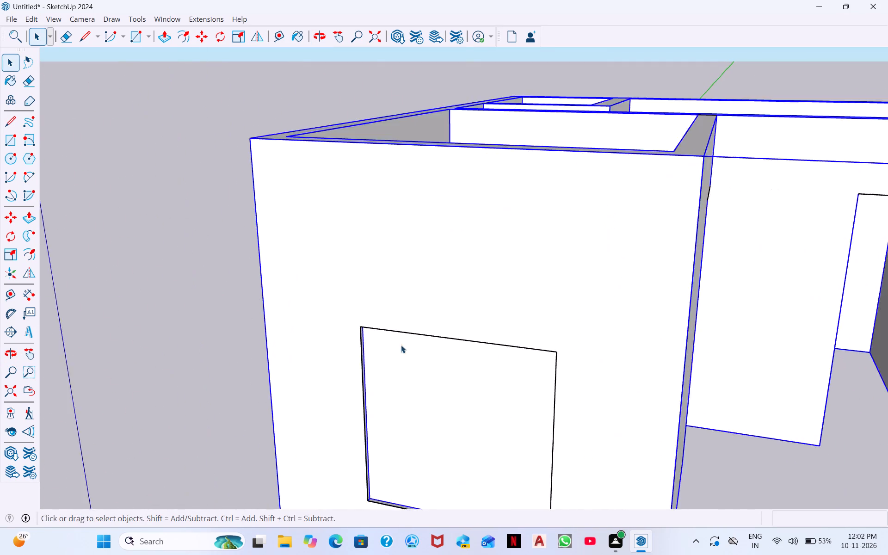
middle_drag(422, 339, 479, 241)
scroll(440, 307, down, 3)
click(499, 264)
key(space)
key(space)
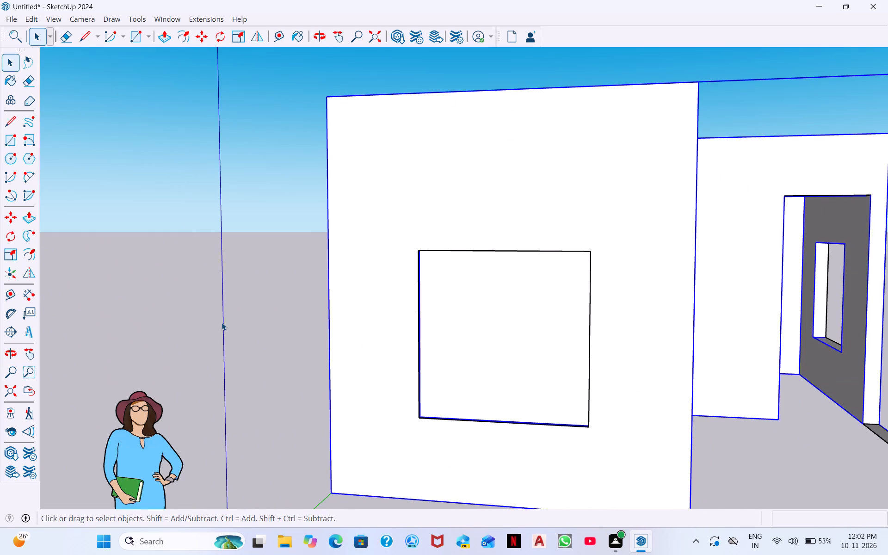
click(222, 322)
click(196, 319)
double_click(506, 344)
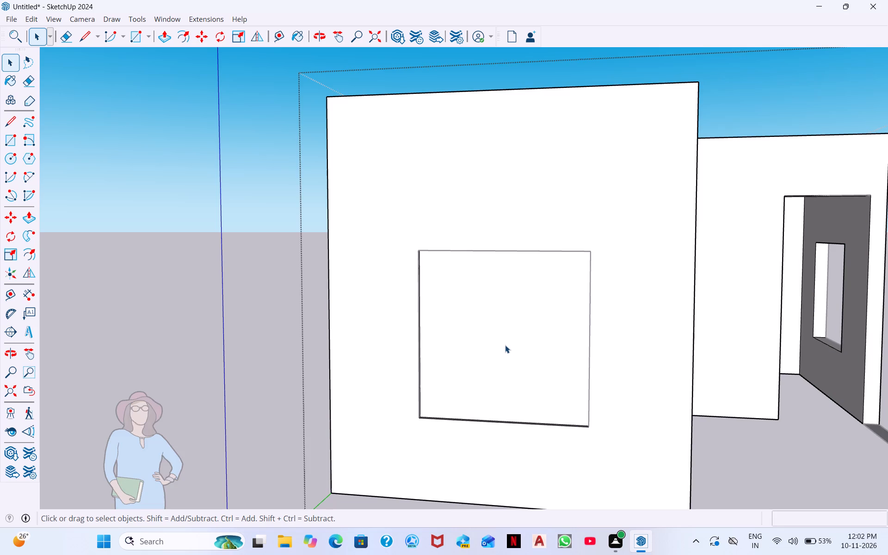
double_click(505, 345)
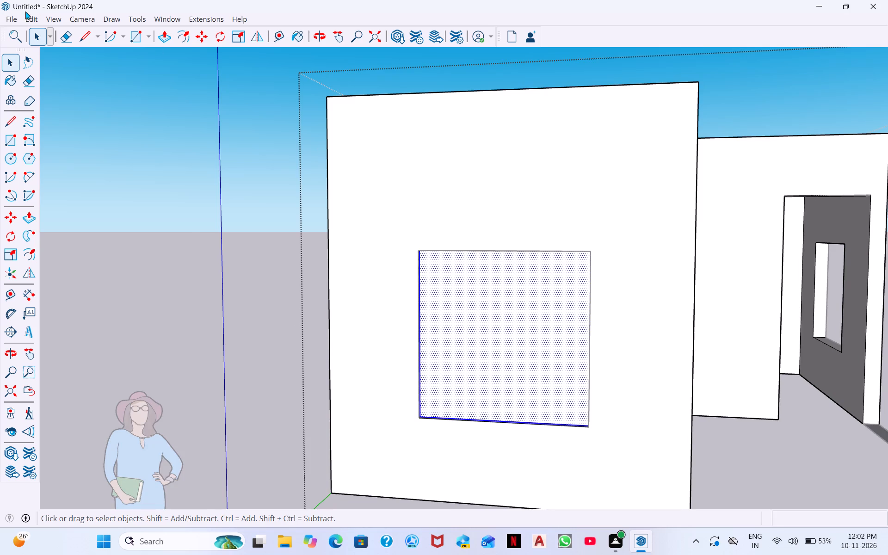
click(34, 21)
click(47, 117)
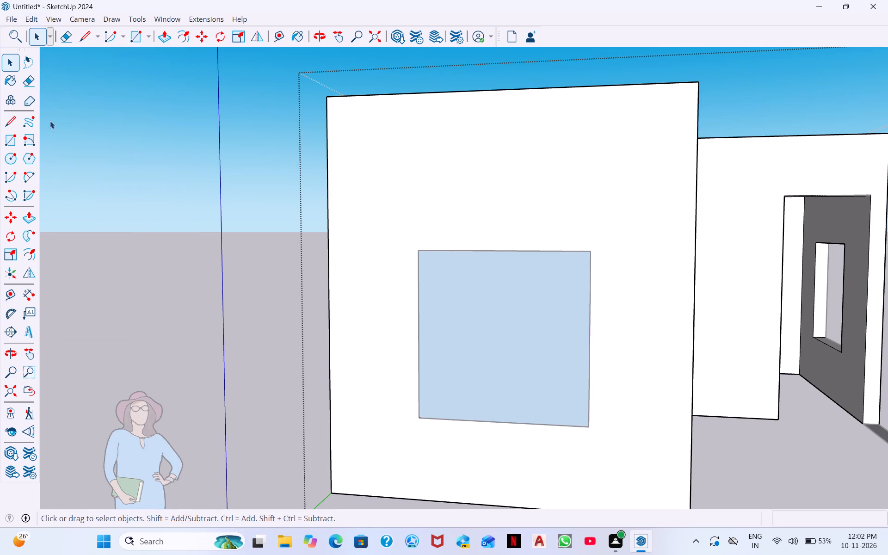
Delete the remaining inner wall face behind the end-wall window nearest the origin to open it through to the room.
scroll(437, 279, down, 8)
middle_drag(509, 300, 474, 554)
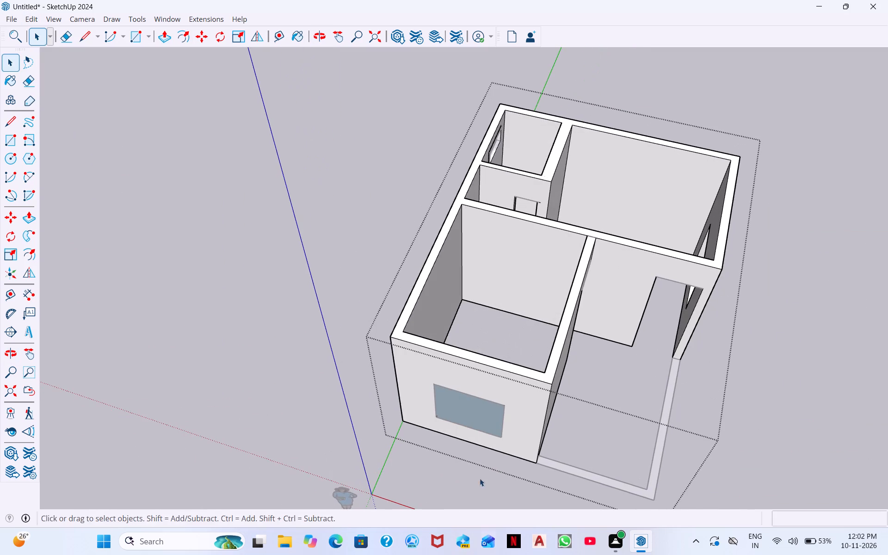
middle_drag(493, 400, 383, 549)
middle_drag(475, 402, 441, 386)
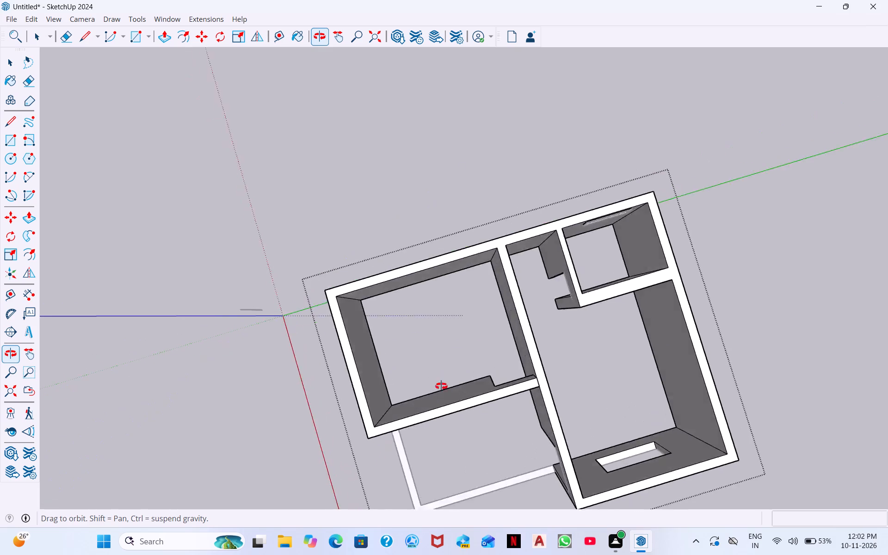
middle_drag(441, 386, 560, 222)
middle_drag(414, 402, 554, 276)
scroll(458, 381, up, 4)
click(458, 378)
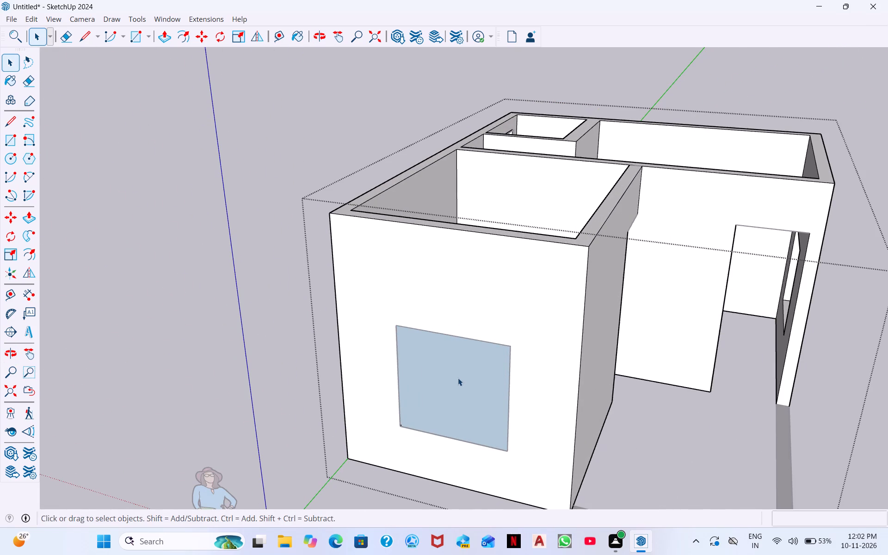
click(61, 37)
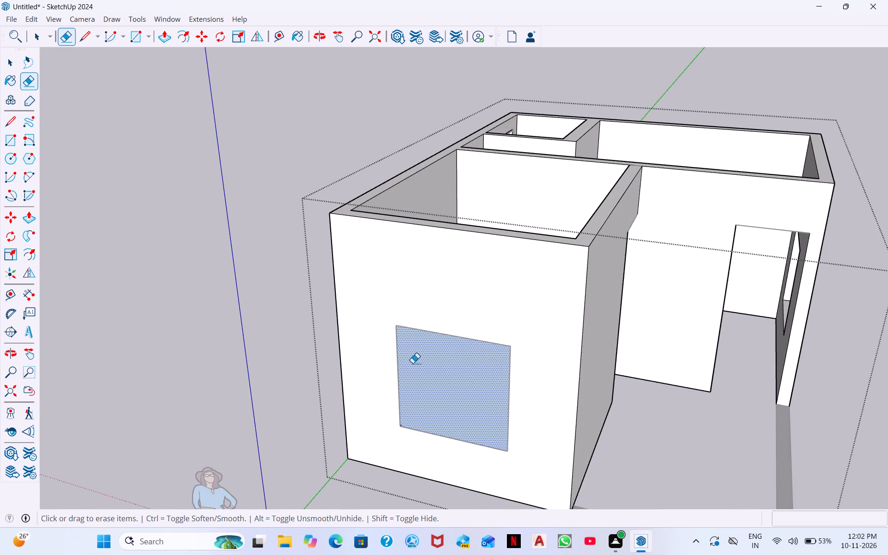
double_click(413, 363)
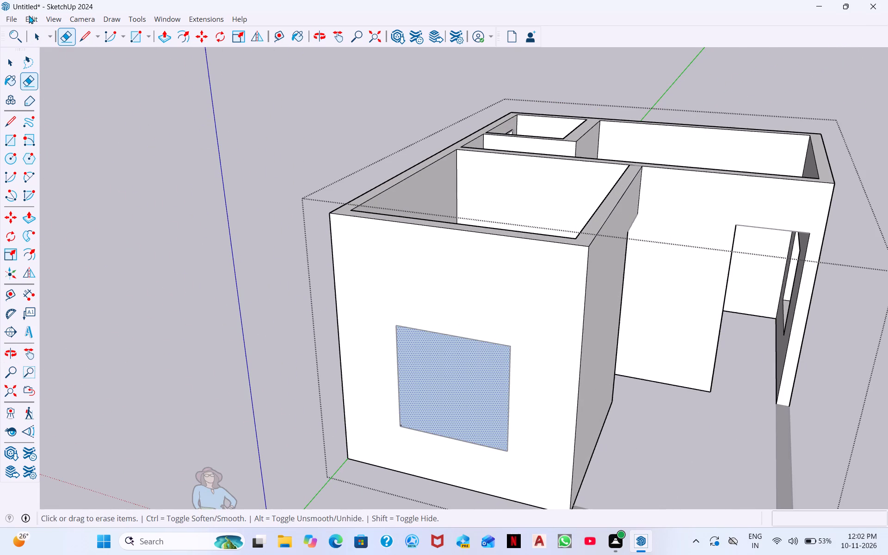
double_click(27, 18)
click(32, 20)
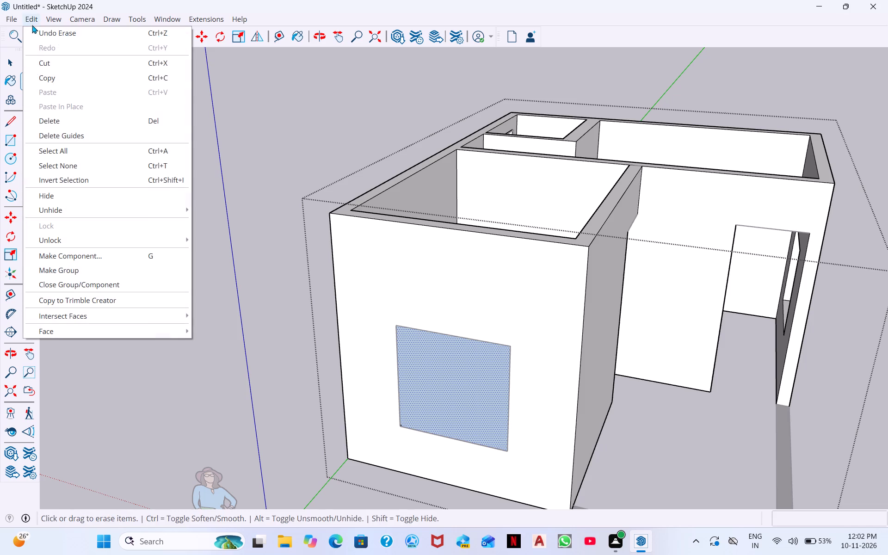
click(58, 123)
middle_drag(653, 523, 645, 554)
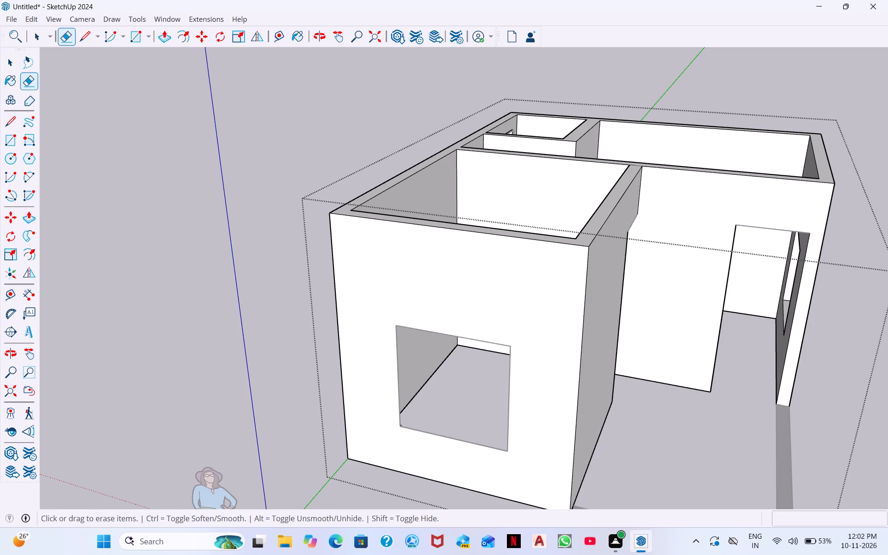
middle_drag(645, 554, 645, 544)
middle_drag(603, 346, 856, 389)
middle_drag(675, 385, 679, 394)
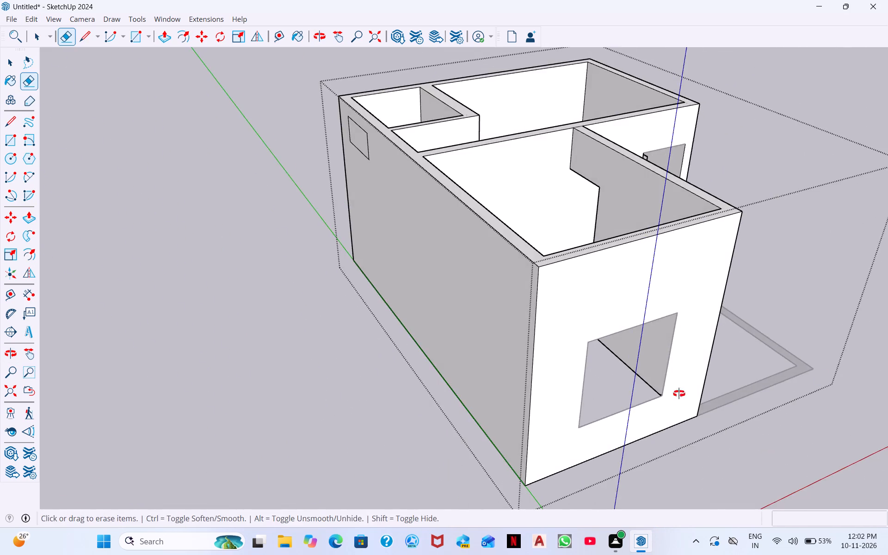
Undo the deletion of the inner wall face behind the window on the end wall nearest the origin.
middle_drag(679, 394, 887, 266)
middle_drag(562, 186, 887, 173)
middle_drag(541, 73, 561, 240)
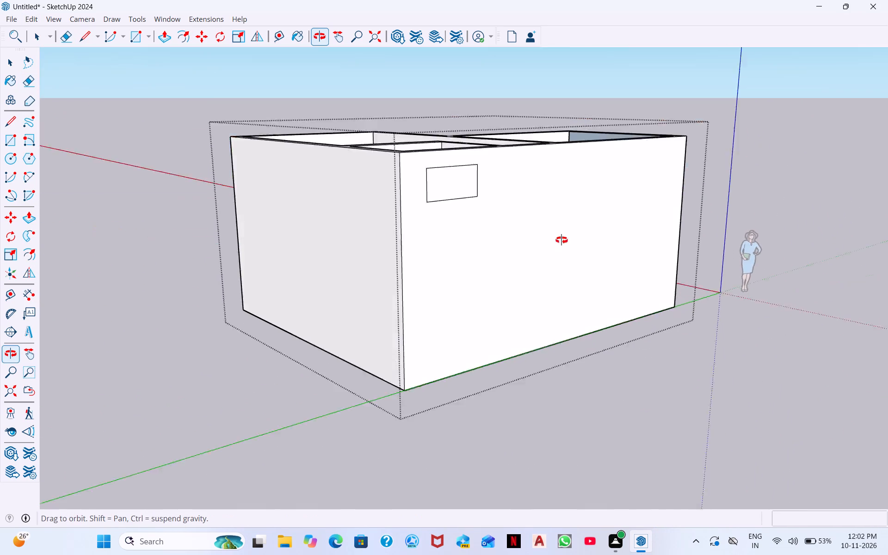
middle_drag(561, 240, 786, 247)
scroll(506, 80, down, 1)
scroll(519, 148, up, 10)
scroll(514, 129, down, 1)
middle_drag(514, 129, 514, 131)
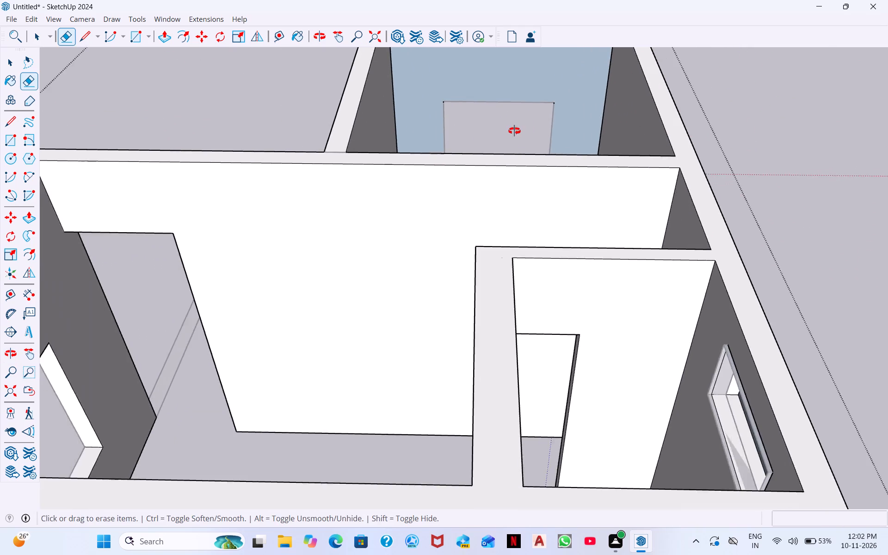
middle_drag(514, 131, 537, 258)
key(ctrl+z)
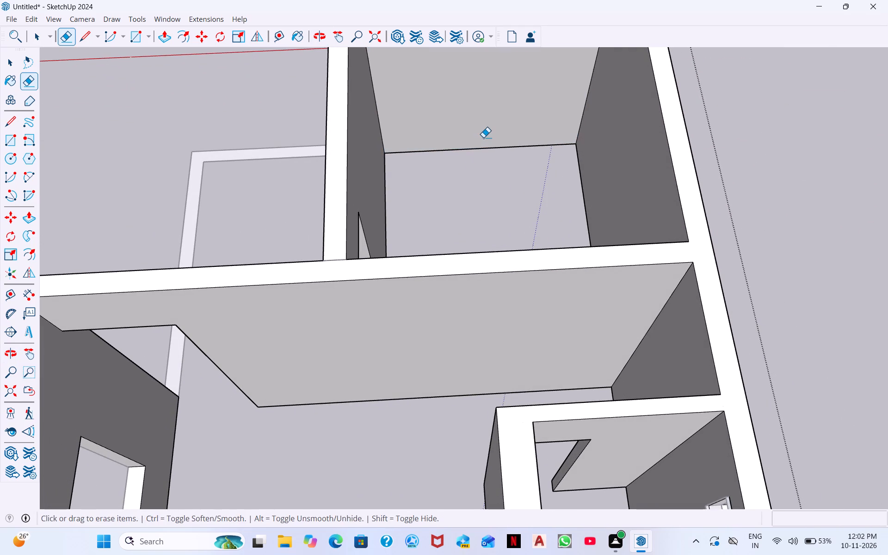
Delete the leftover outer face closing the small corner room's long-wall window to open it through the wall.
middle_drag(486, 131, 528, 0)
scroll(502, 25, down, 3)
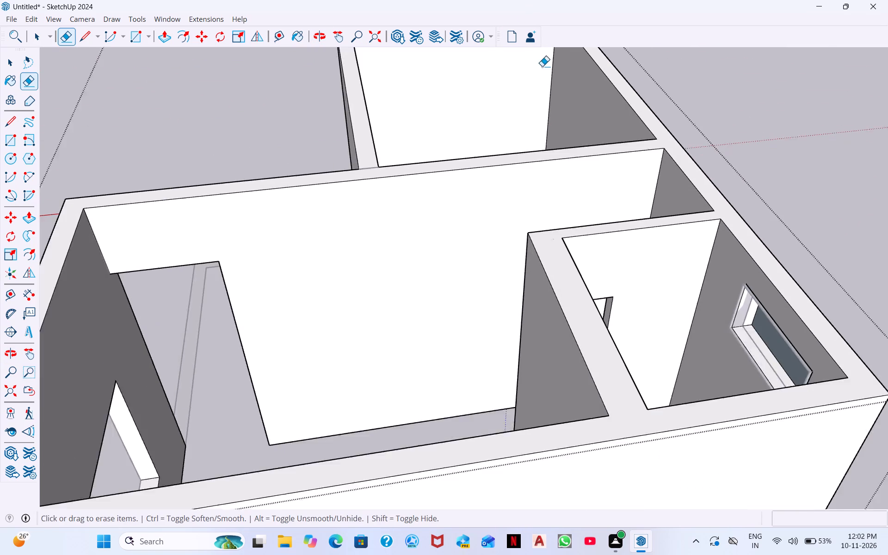
scroll(542, 66, down, 3)
middle_drag(597, 114, 211, 92)
middle_drag(618, 272, 418, 270)
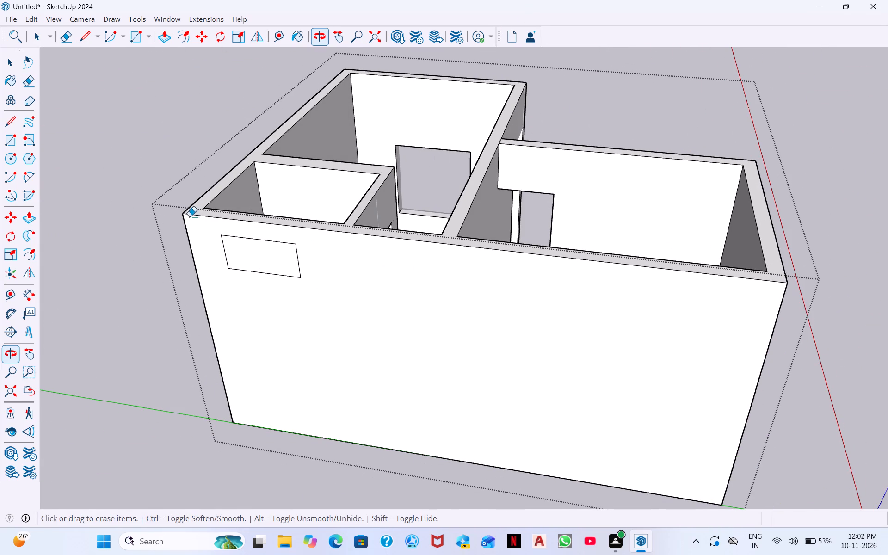
middle_drag(274, 244, 300, 554)
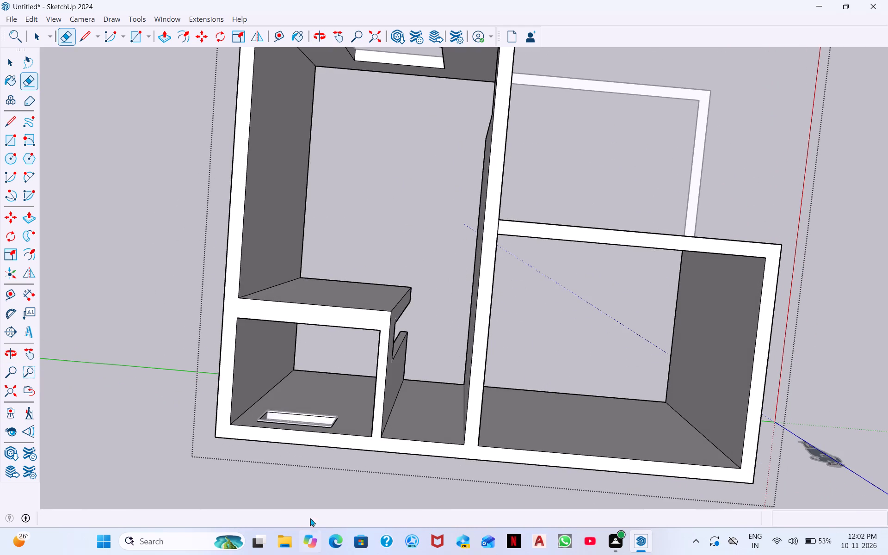
middle_drag(318, 434, 324, 551)
middle_drag(350, 469, 284, 403)
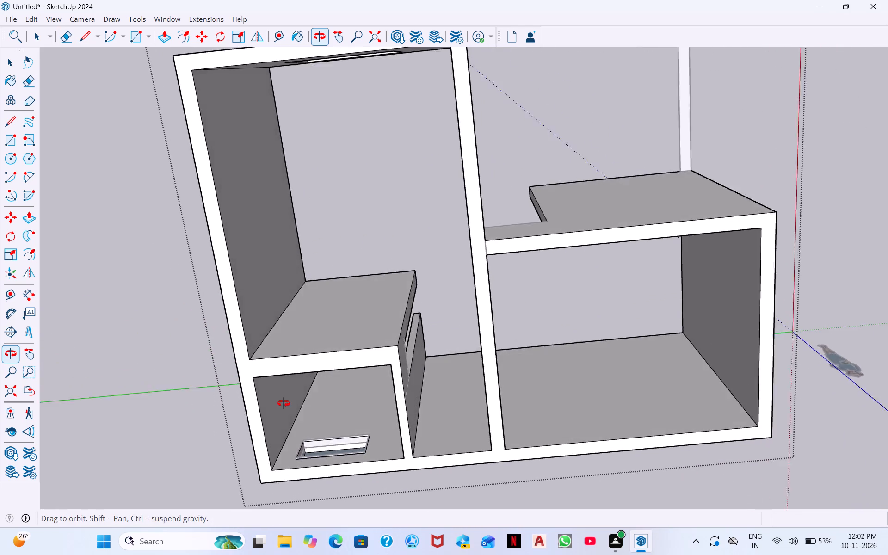
middle_drag(284, 403, 286, 270)
middle_drag(355, 450, 412, 248)
scroll(409, 347, down, 1)
middle_drag(409, 347, 468, 332)
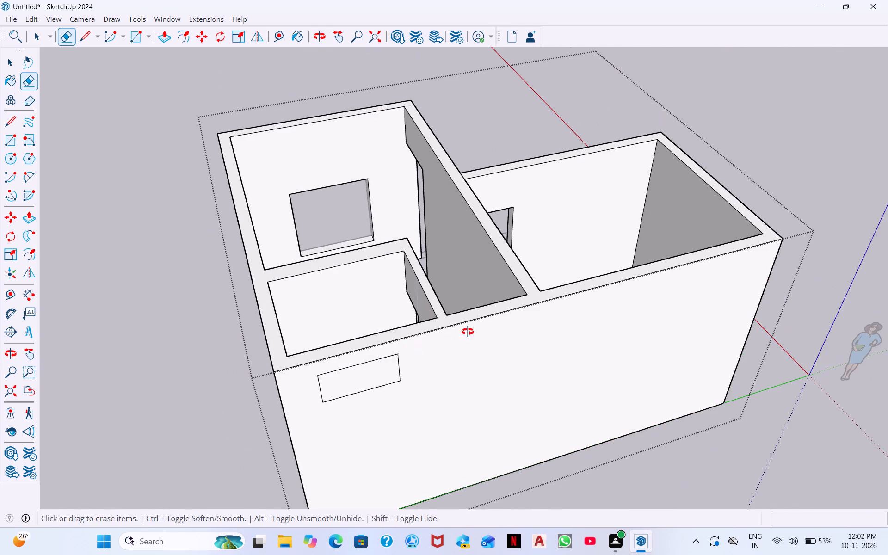
middle_drag(468, 332, 694, 263)
middle_drag(406, 332, 821, 185)
middle_drag(571, 188, 637, 451)
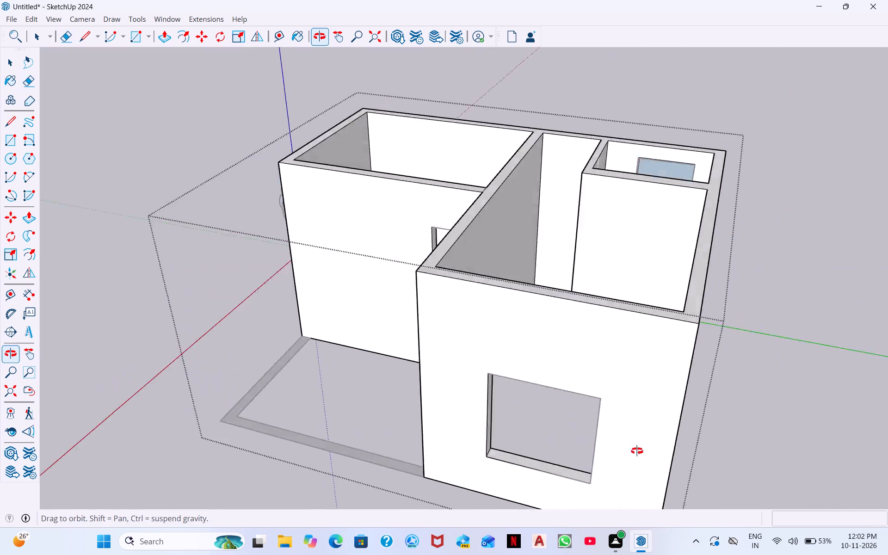
middle_drag(637, 451, 646, 454)
scroll(646, 161, up, 5)
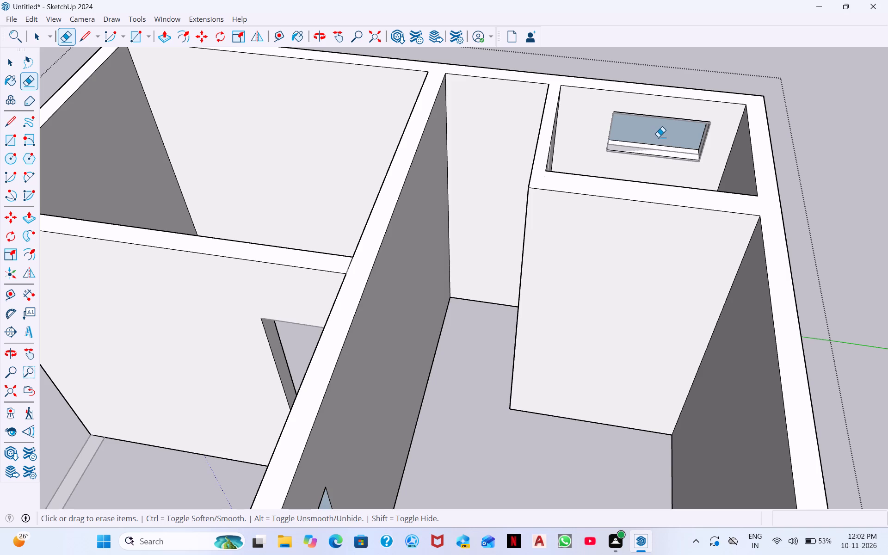
click(658, 137)
middle_drag(657, 138, 642, 78)
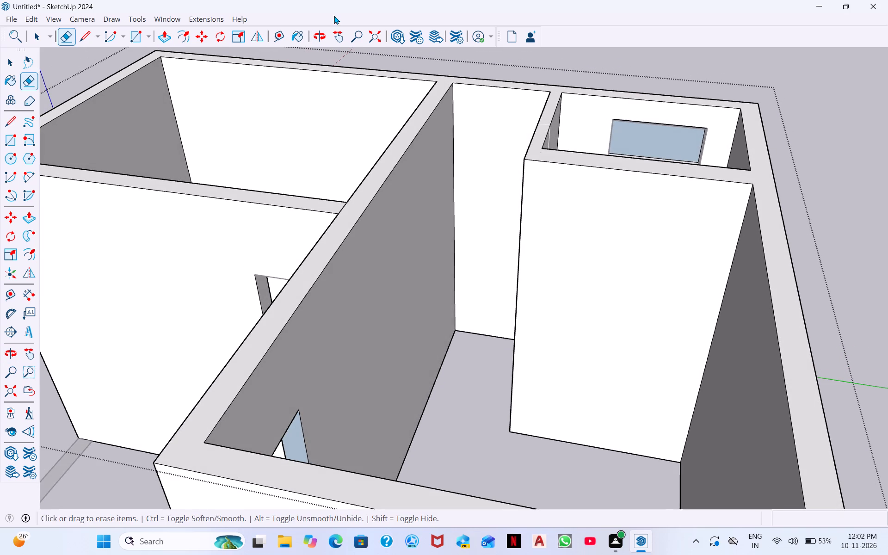
click(402, 13)
click(648, 141)
key(space)
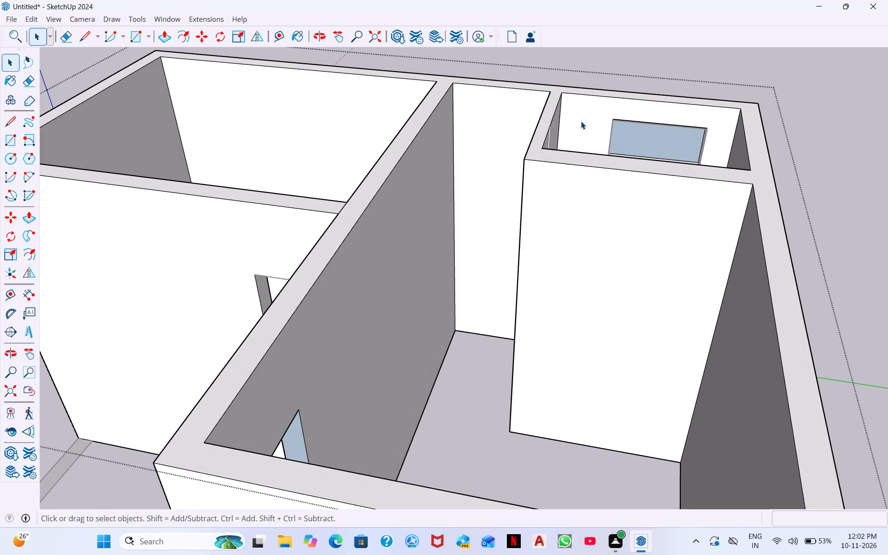
click(645, 137)
click(645, 141)
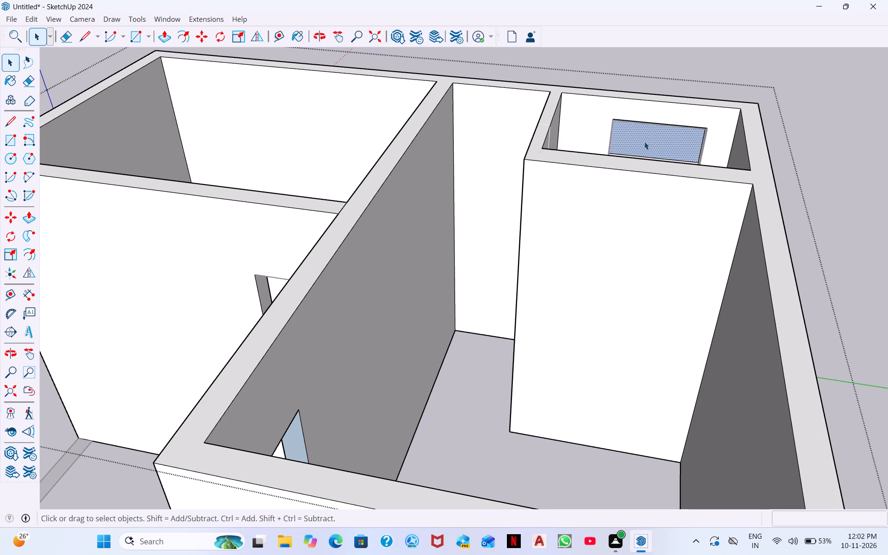
double_click(31, 21)
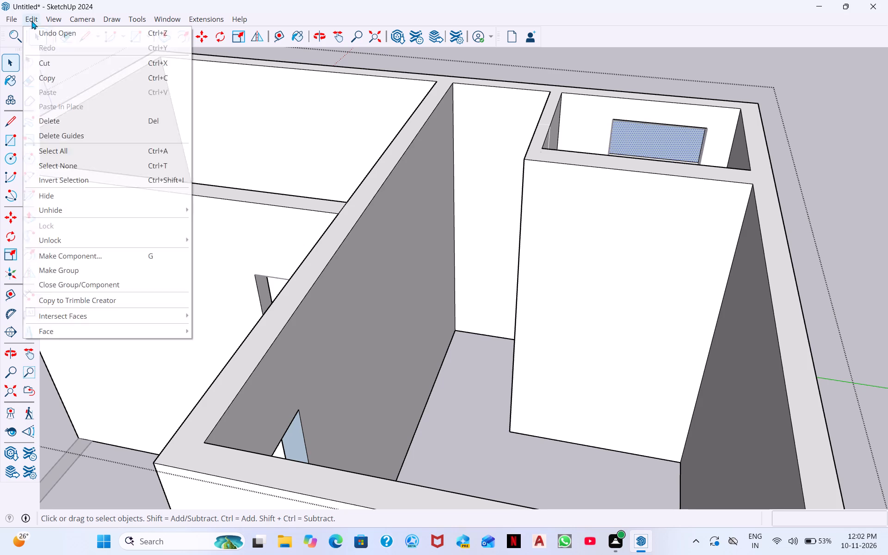
triple_click(37, 23)
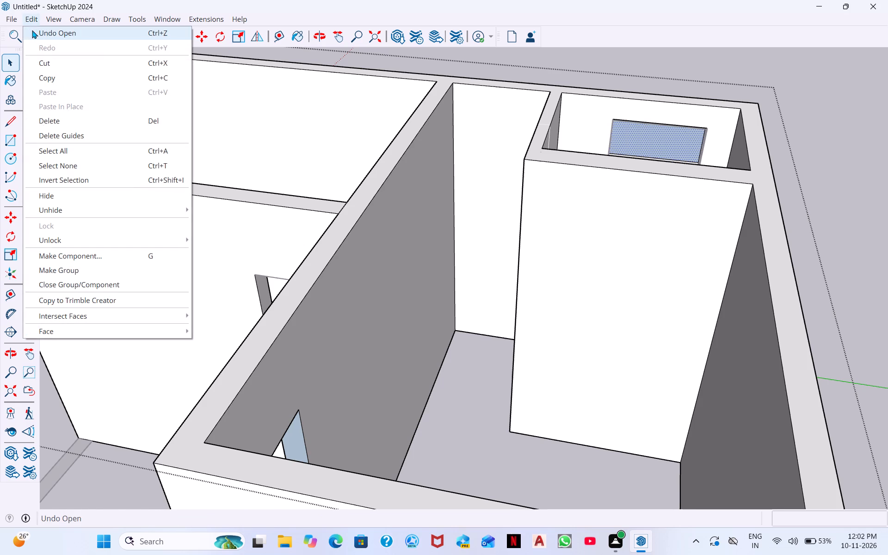
double_click(76, 119)
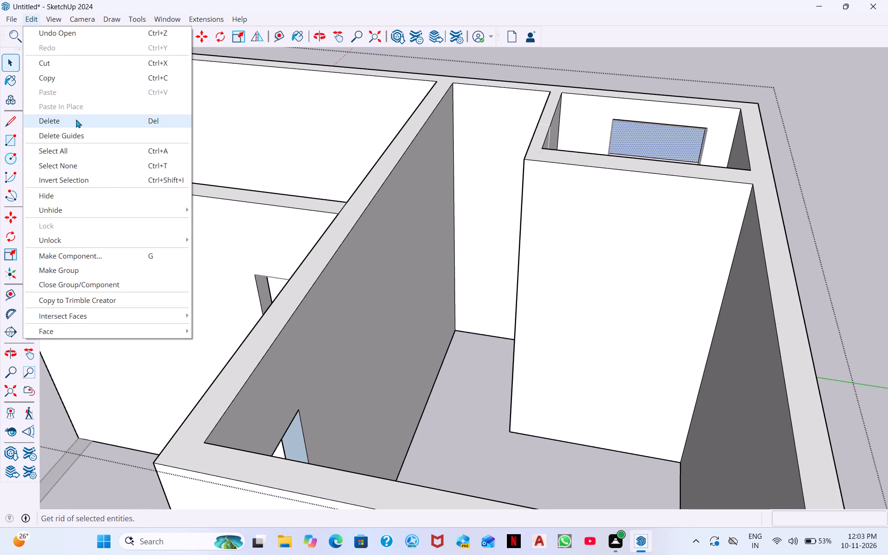
Clear the selection and finish editing the walls group.
scroll(752, 271, down, 6)
scroll(780, 271, up, 1)
middle_drag(780, 271, 578, 426)
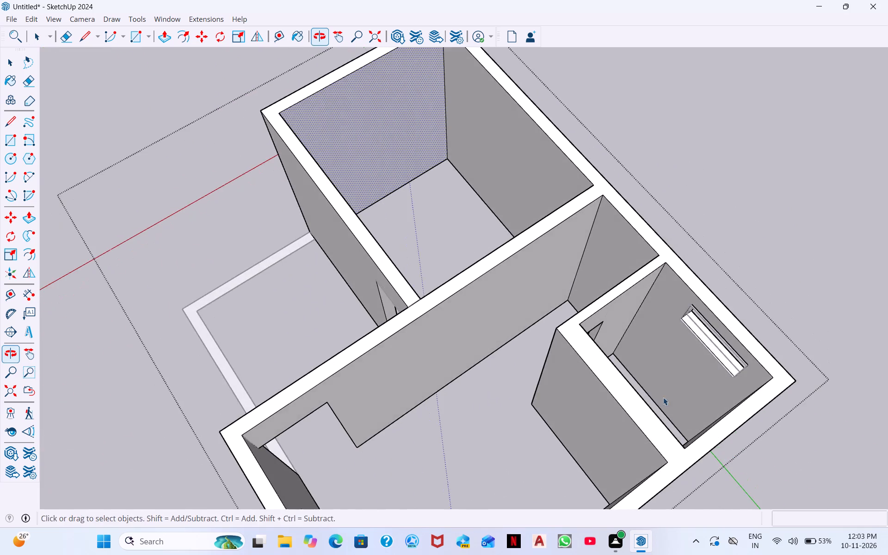
middle_drag(778, 385, 417, 202)
scroll(626, 371, down, 1)
scroll(669, 351, down, 4)
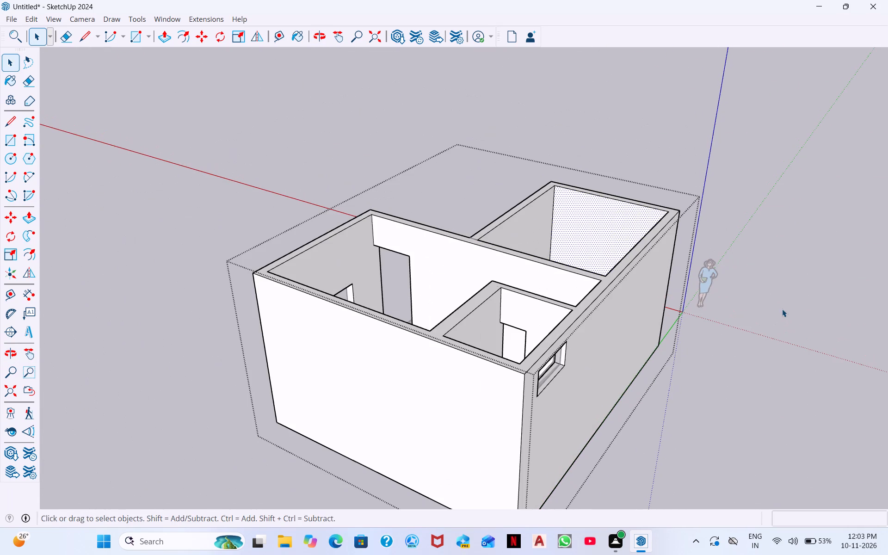
click(782, 309)
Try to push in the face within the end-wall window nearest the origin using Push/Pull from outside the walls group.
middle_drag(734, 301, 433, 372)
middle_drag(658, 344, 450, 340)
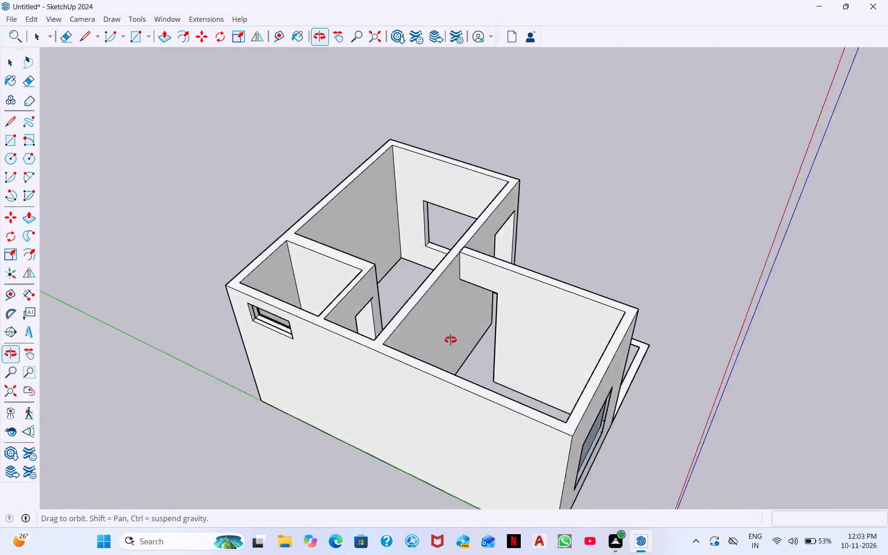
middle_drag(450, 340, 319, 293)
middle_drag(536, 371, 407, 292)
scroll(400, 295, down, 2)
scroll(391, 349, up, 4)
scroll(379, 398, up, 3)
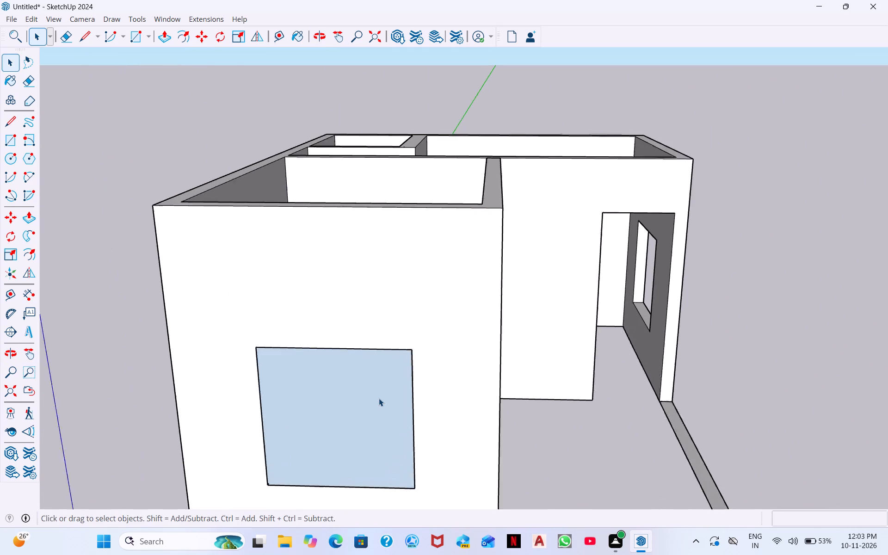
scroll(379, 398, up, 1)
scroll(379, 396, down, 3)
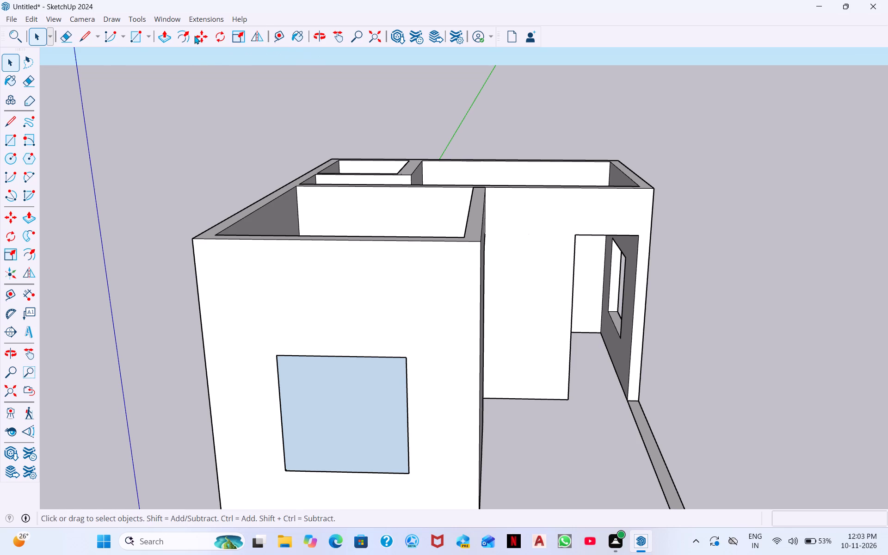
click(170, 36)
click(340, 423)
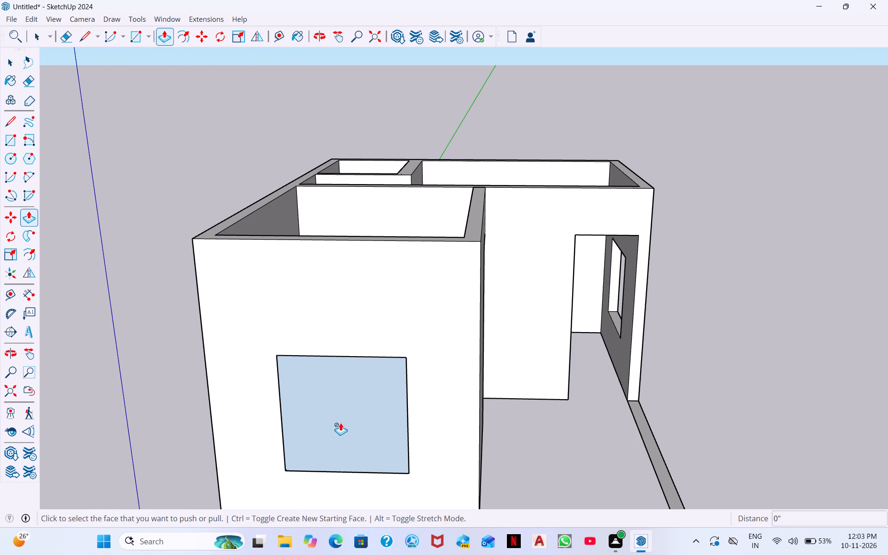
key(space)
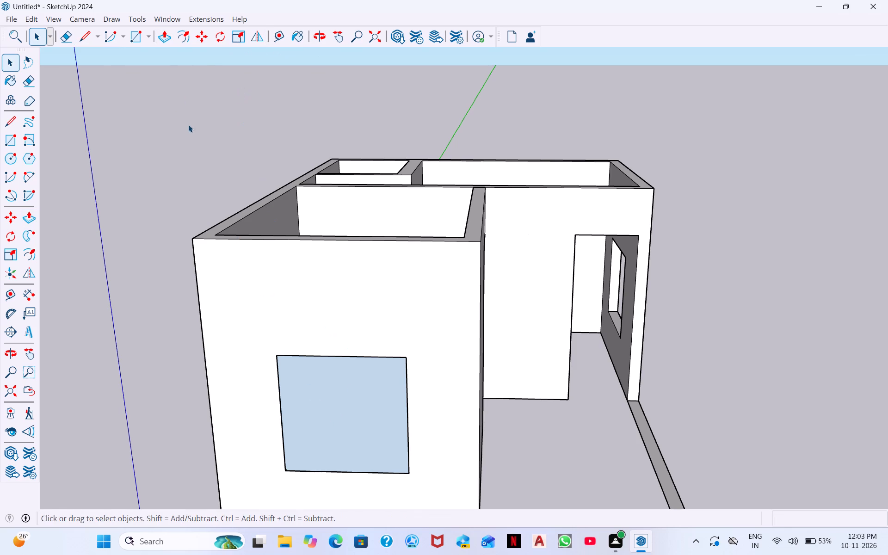
Open the walls group for editing.
double_click(161, 154)
double_click(223, 296)
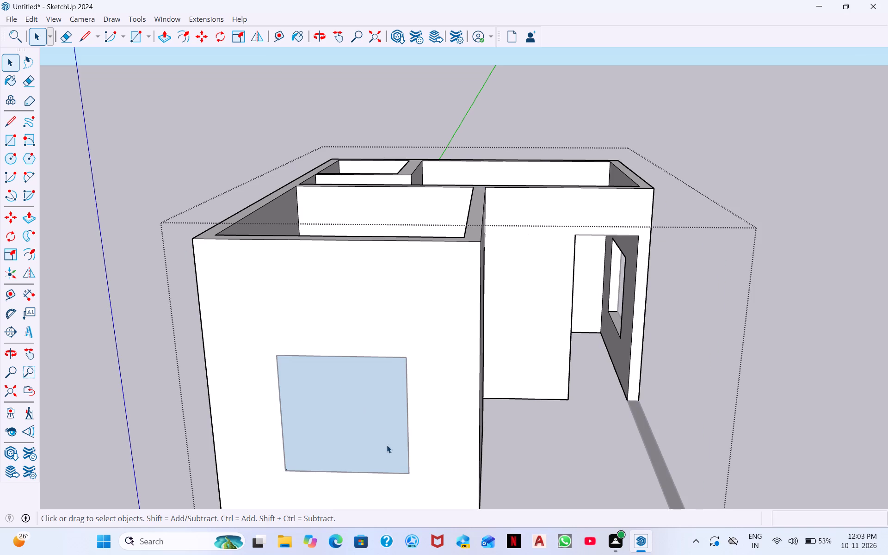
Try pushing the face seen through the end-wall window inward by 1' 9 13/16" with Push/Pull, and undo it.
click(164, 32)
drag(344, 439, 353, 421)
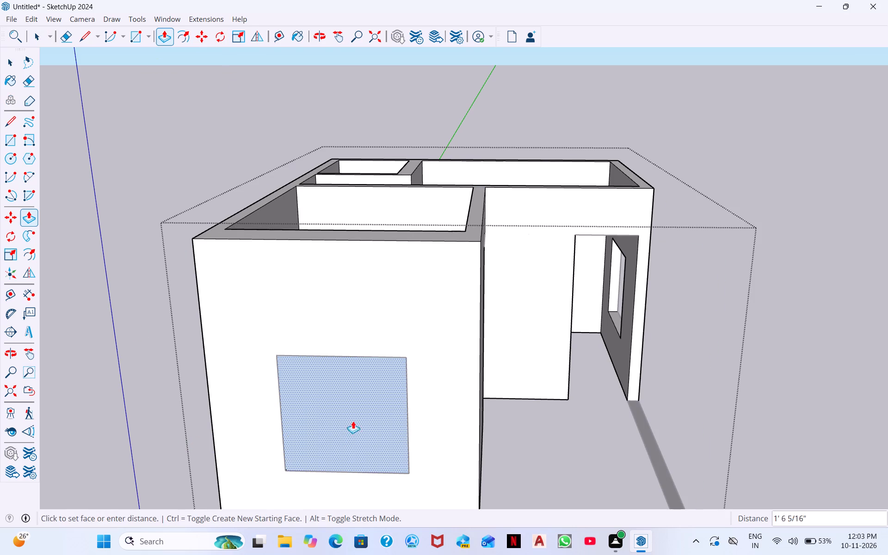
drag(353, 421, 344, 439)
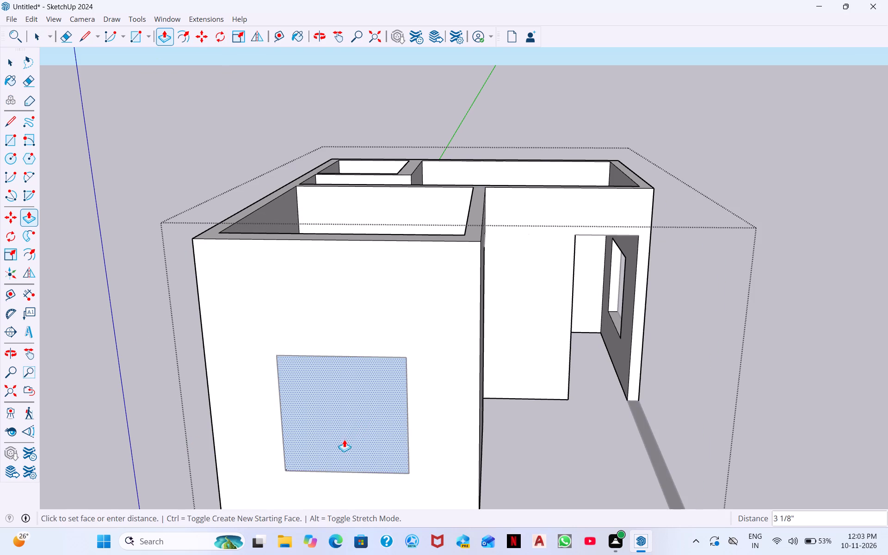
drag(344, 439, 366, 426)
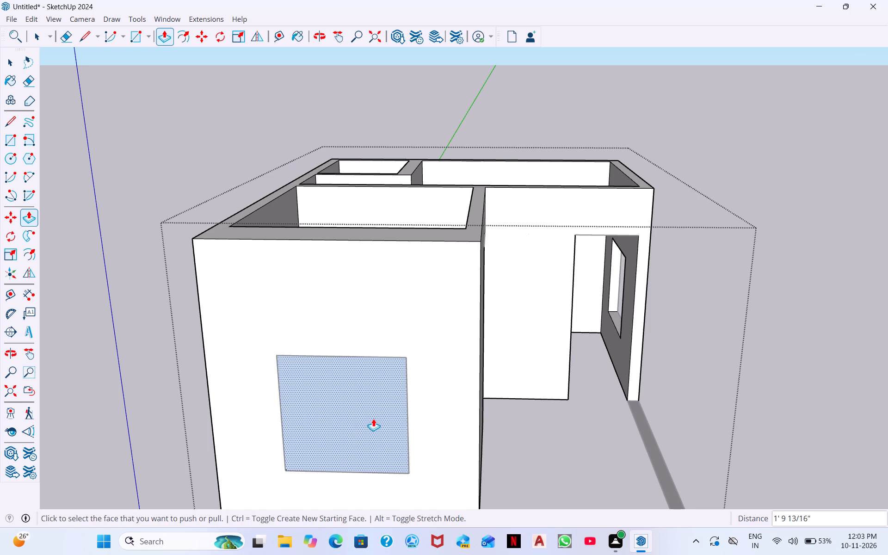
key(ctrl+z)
Fill the window opening on the end wall nearest the origin with a face by tracing its 6' outline with the Line tool.
scroll(348, 356, down, 2)
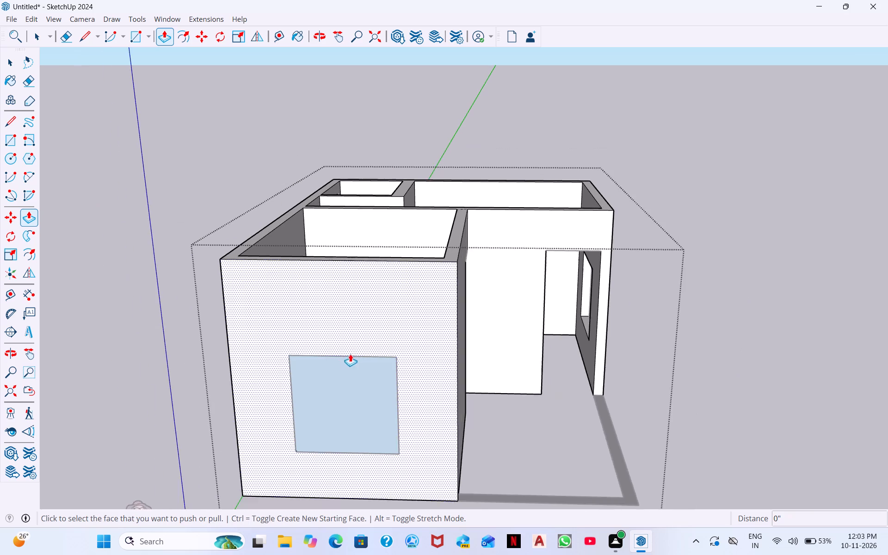
scroll(350, 354, down, 4)
middle_drag(379, 349, 403, 224)
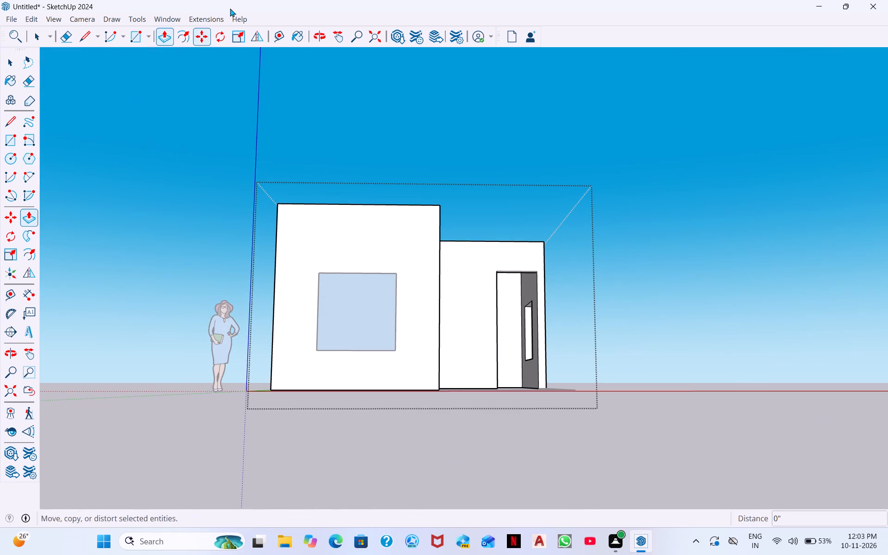
click(83, 37)
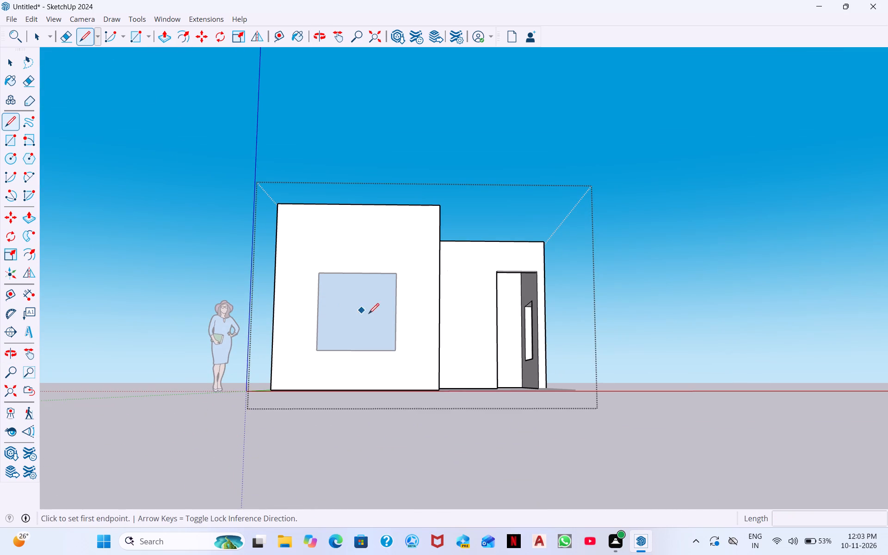
drag(321, 275, 328, 276)
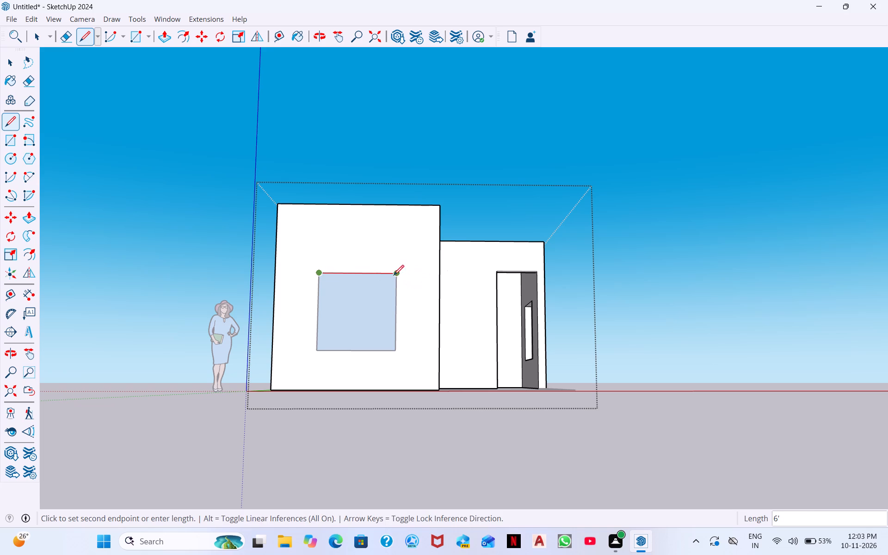
click(395, 274)
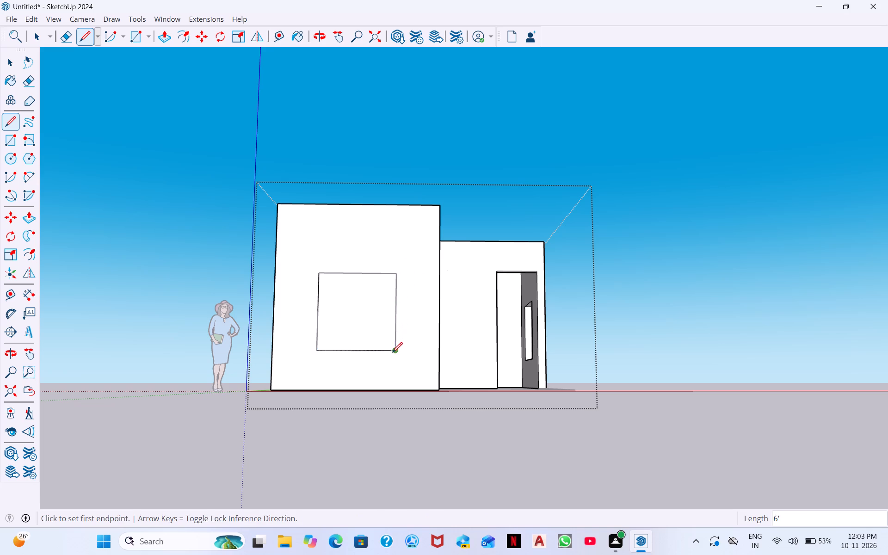
double_click(392, 352)
double_click(317, 350)
click(319, 277)
key(space)
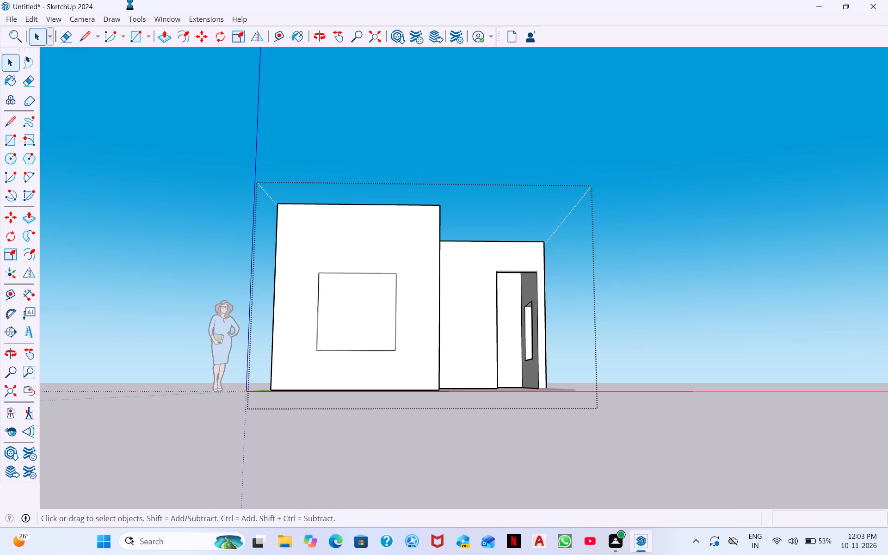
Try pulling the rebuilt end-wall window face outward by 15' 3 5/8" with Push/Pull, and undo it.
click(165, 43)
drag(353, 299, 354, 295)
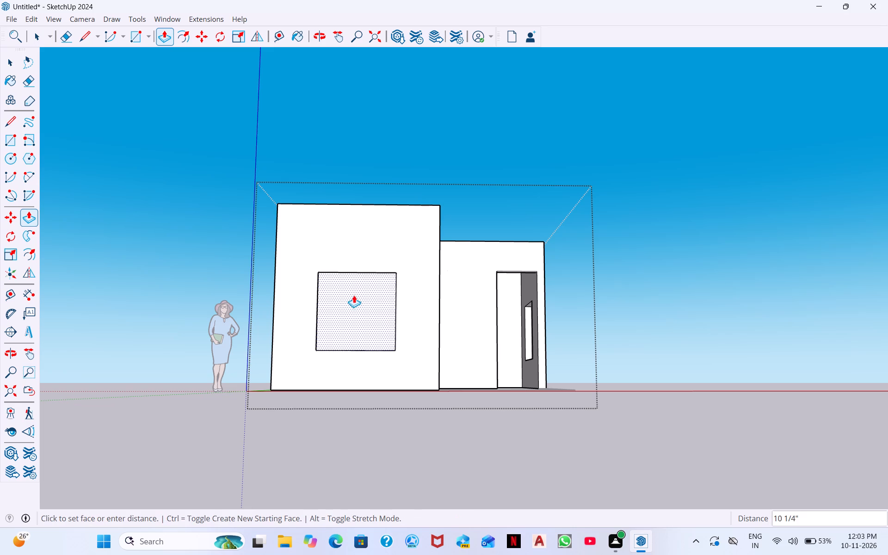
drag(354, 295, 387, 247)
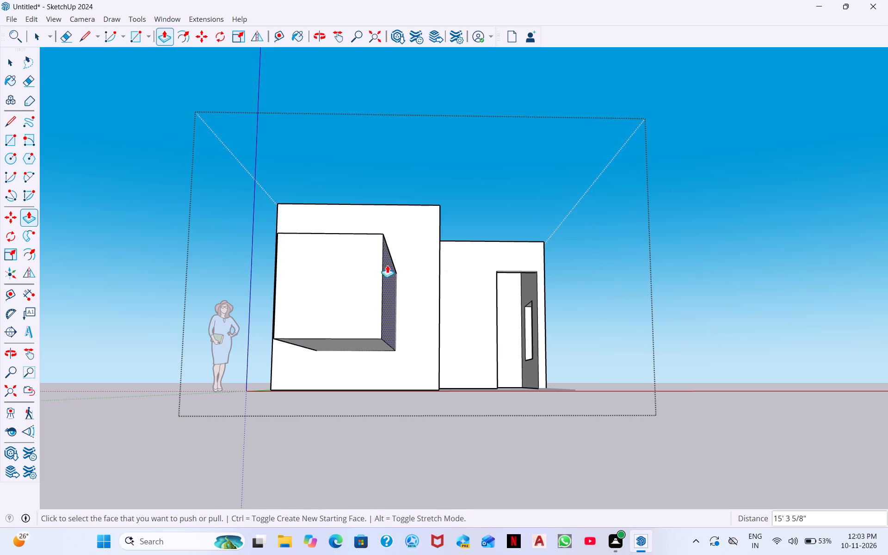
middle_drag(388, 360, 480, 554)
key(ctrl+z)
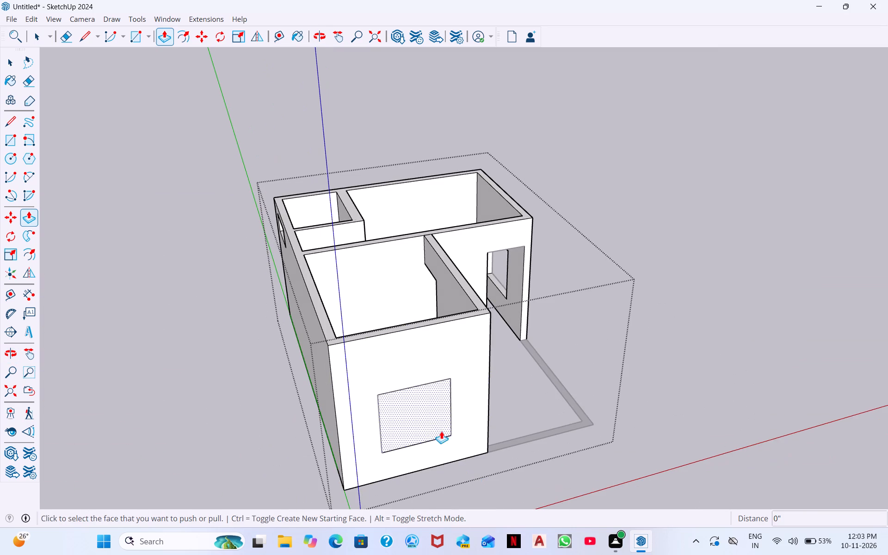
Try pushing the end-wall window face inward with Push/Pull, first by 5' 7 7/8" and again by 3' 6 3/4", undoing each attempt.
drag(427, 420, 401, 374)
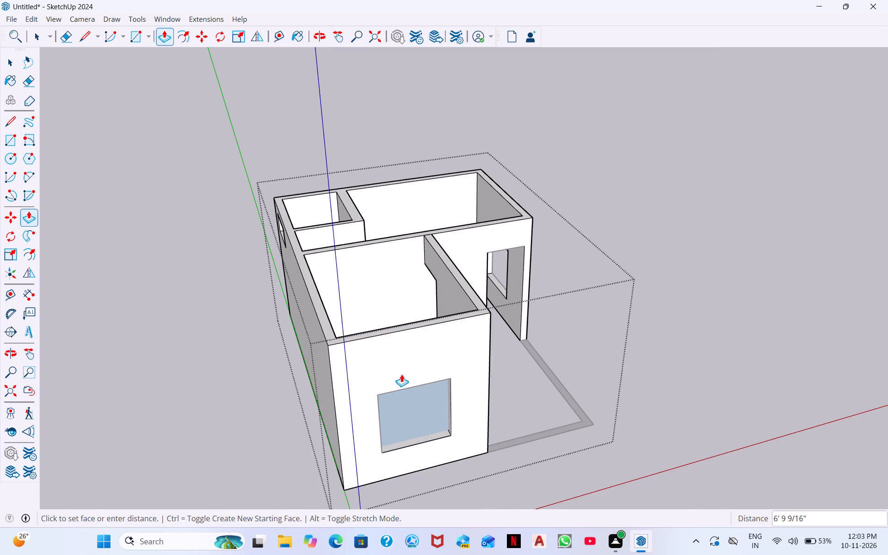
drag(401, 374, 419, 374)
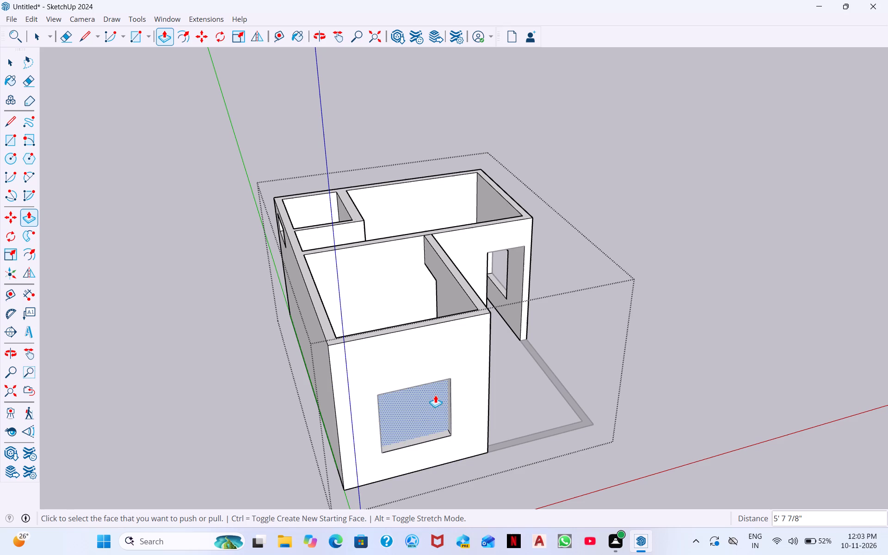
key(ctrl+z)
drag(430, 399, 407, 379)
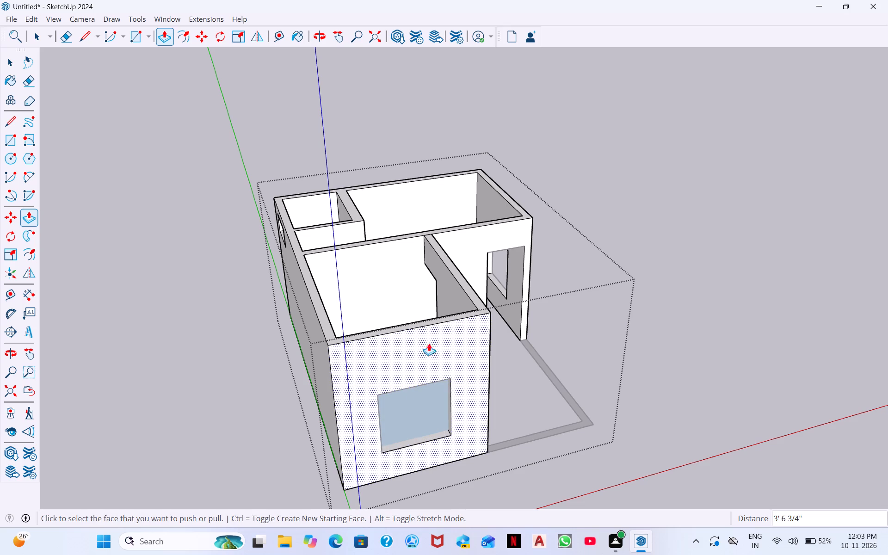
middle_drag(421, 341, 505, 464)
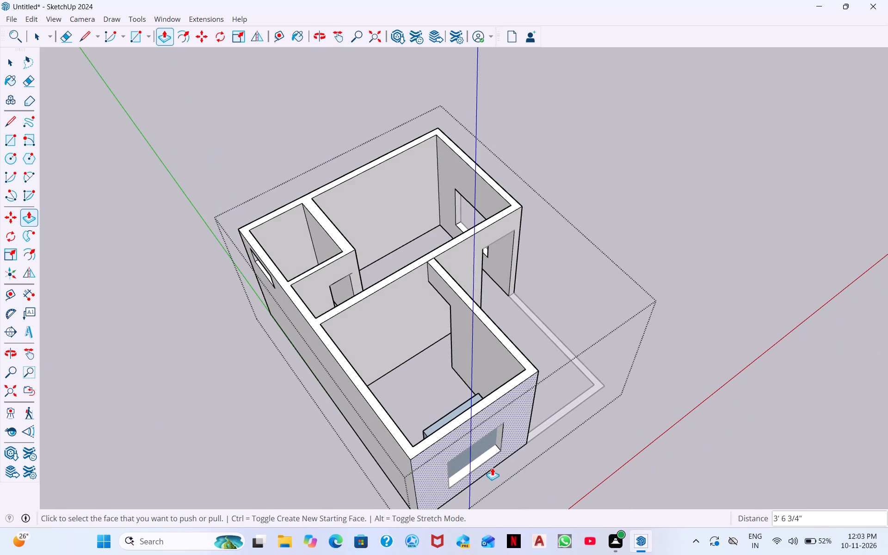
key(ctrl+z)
Push the end-wall window face inward by 9" to cut the opening through the wall, and close the walls group.
drag(479, 460, 475, 444)
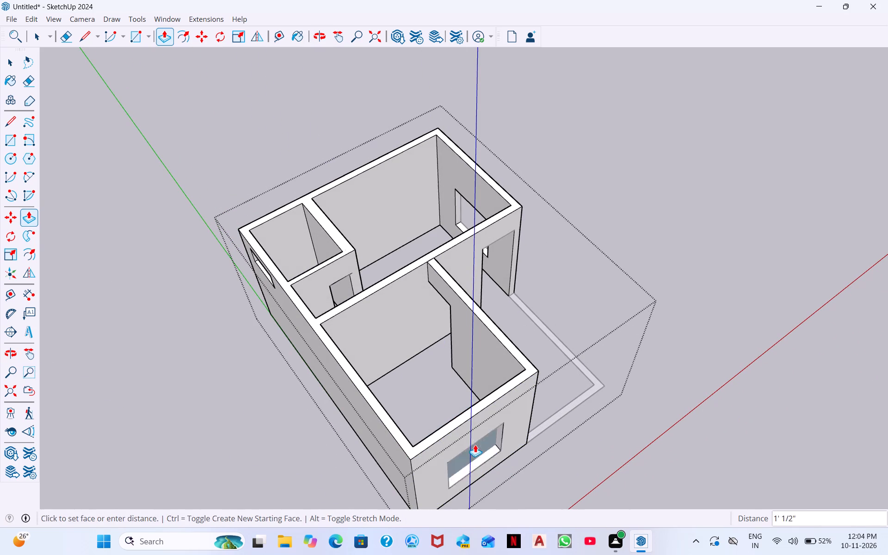
drag(475, 444, 463, 403)
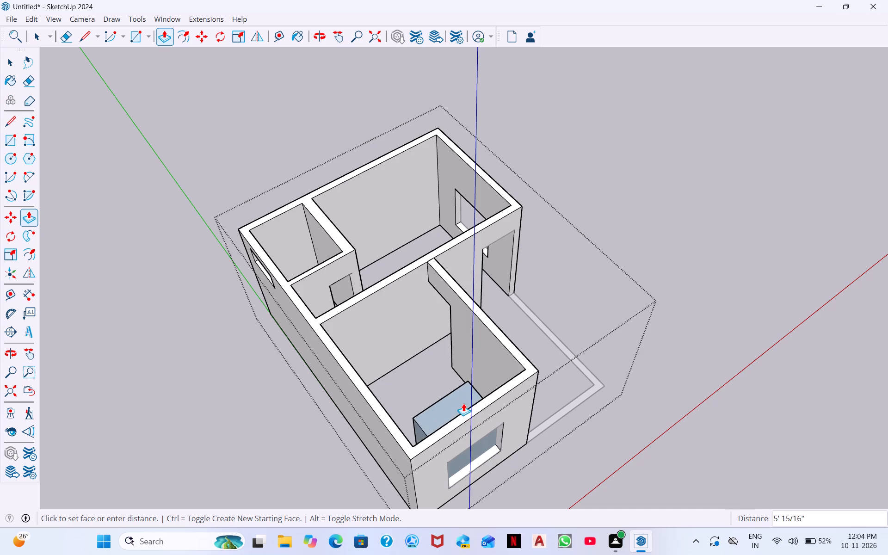
drag(463, 403, 462, 411)
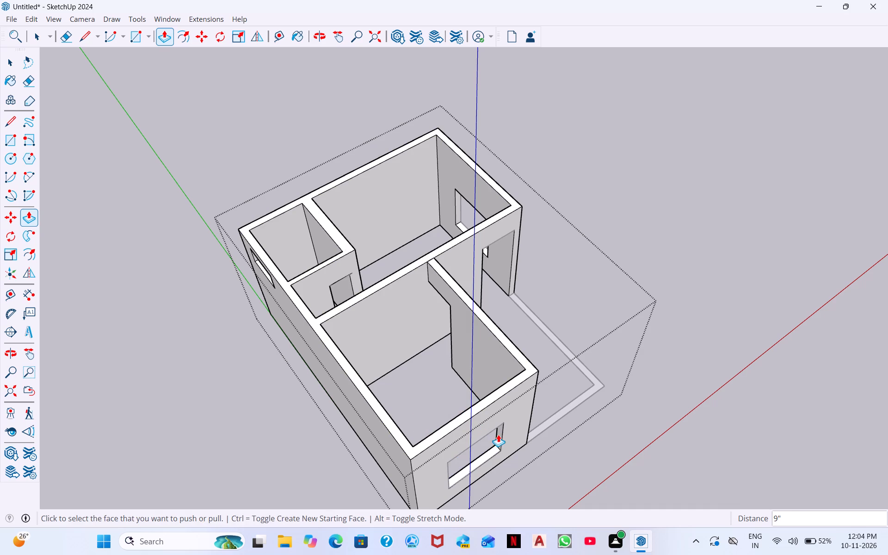
middle_drag(498, 442, 778, 412)
middle_drag(636, 402, 831, 283)
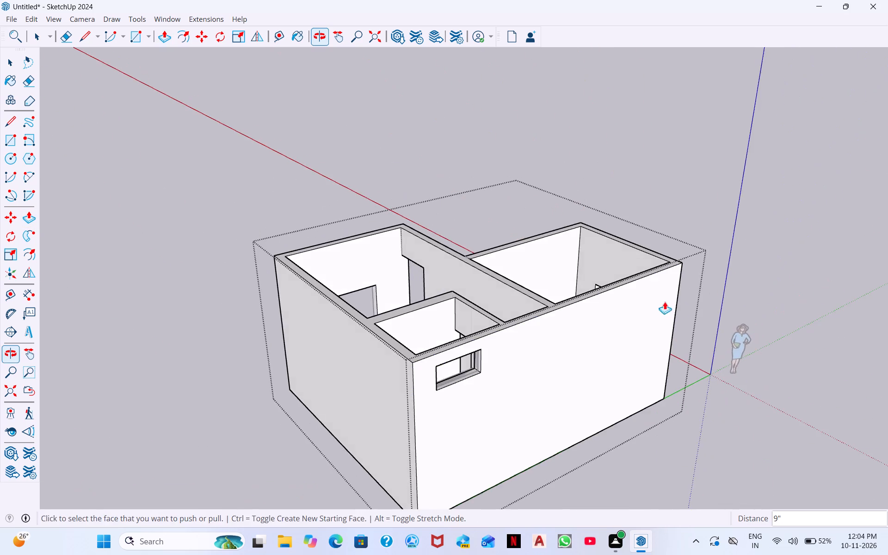
middle_drag(617, 305, 174, 305)
key(space)
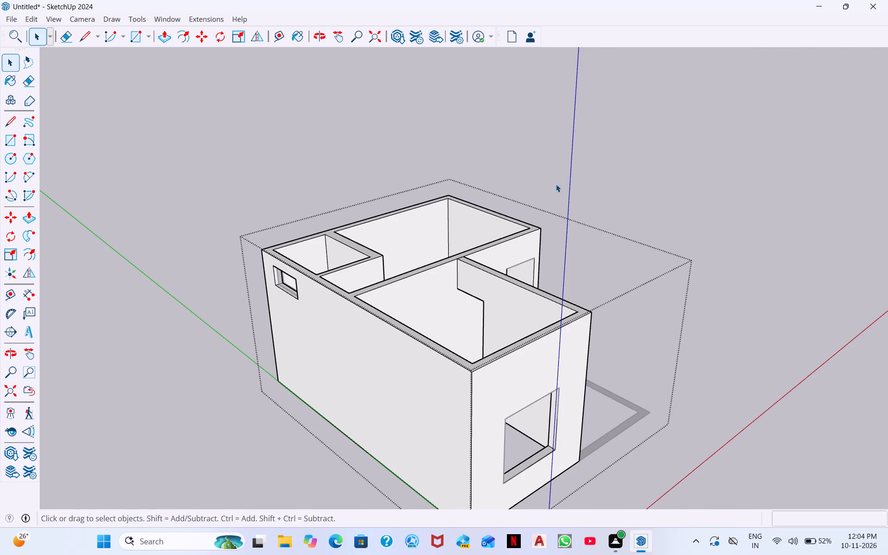
click(612, 170)
Erase the leftover edges running across the sill, both side reveals and top reveal of the long side wall's small window.
scroll(338, 259, up, 9)
scroll(233, 267, up, 3)
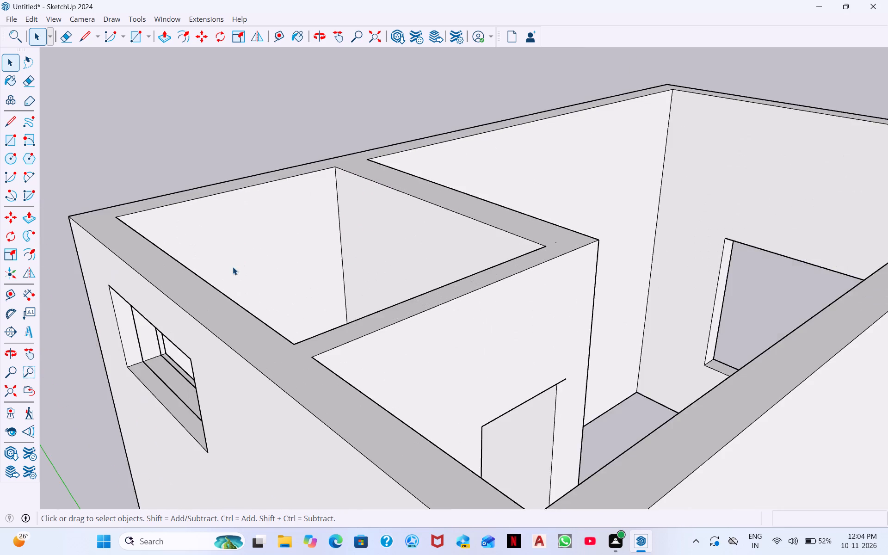
scroll(233, 267, up, 1)
scroll(243, 267, down, 7)
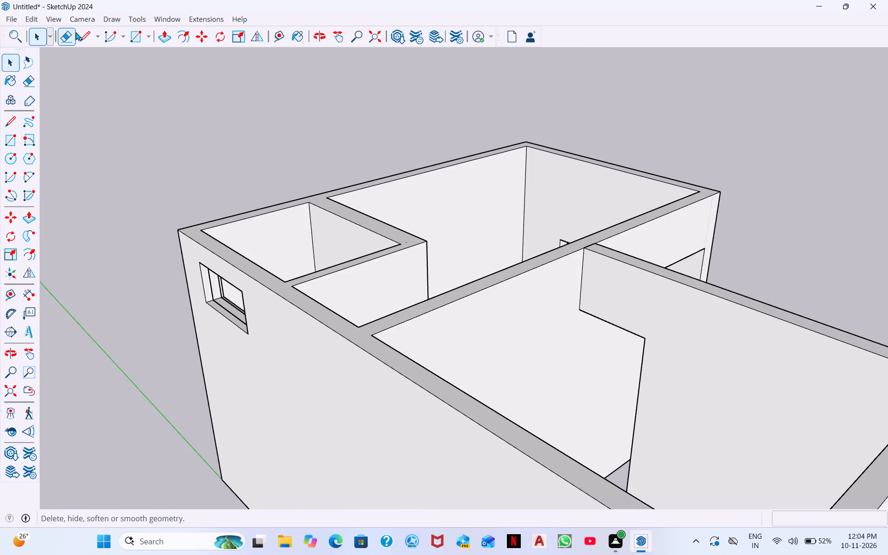
click(75, 32)
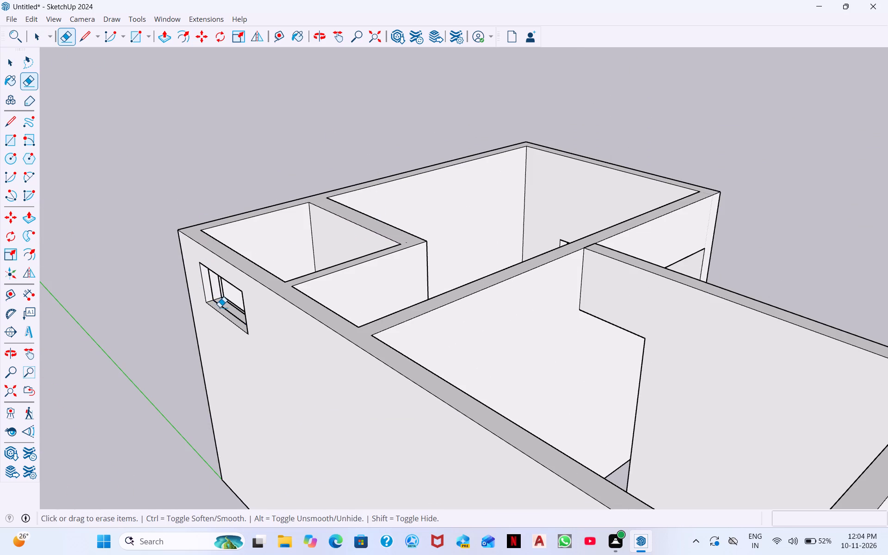
click(220, 307)
scroll(222, 302, down, 2)
scroll(222, 302, up, 9)
middle_drag(222, 300, 248, 213)
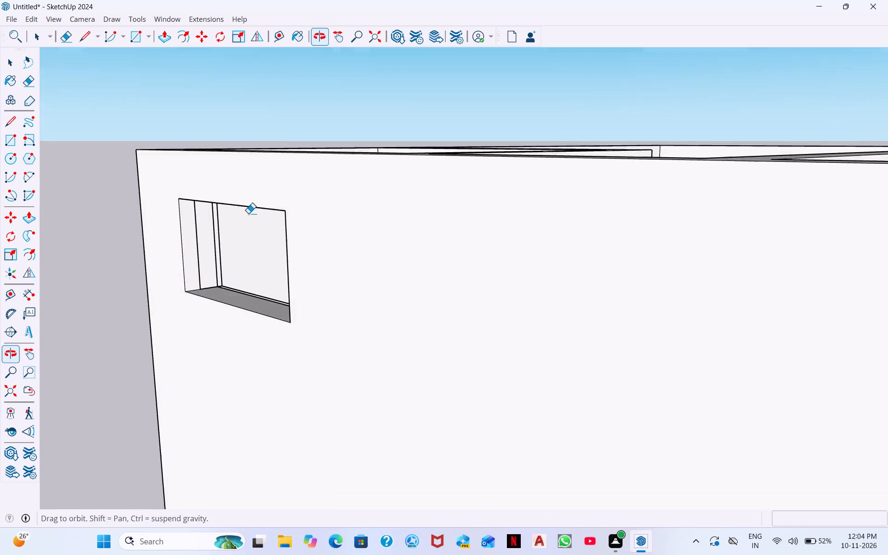
middle_drag(248, 213, 247, 214)
click(199, 237)
middle_drag(210, 239, 278, 233)
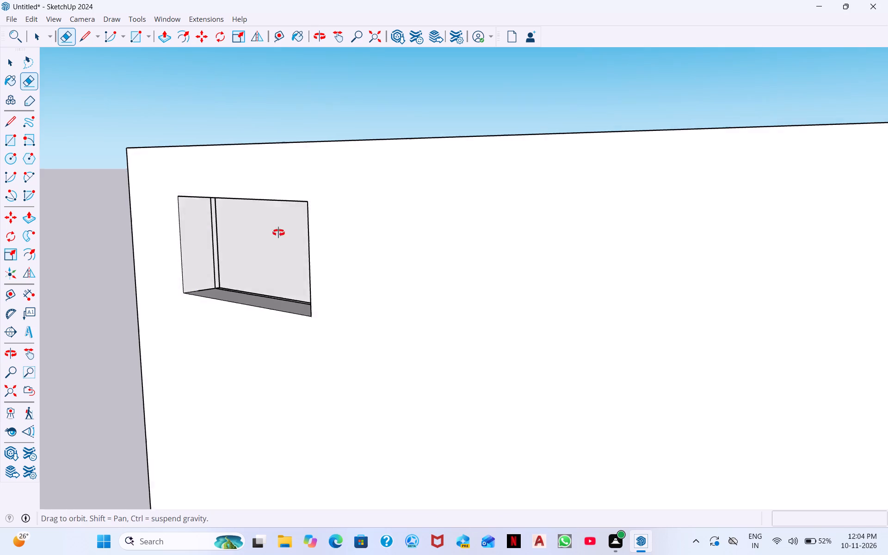
middle_drag(278, 233, 501, 218)
click(571, 239)
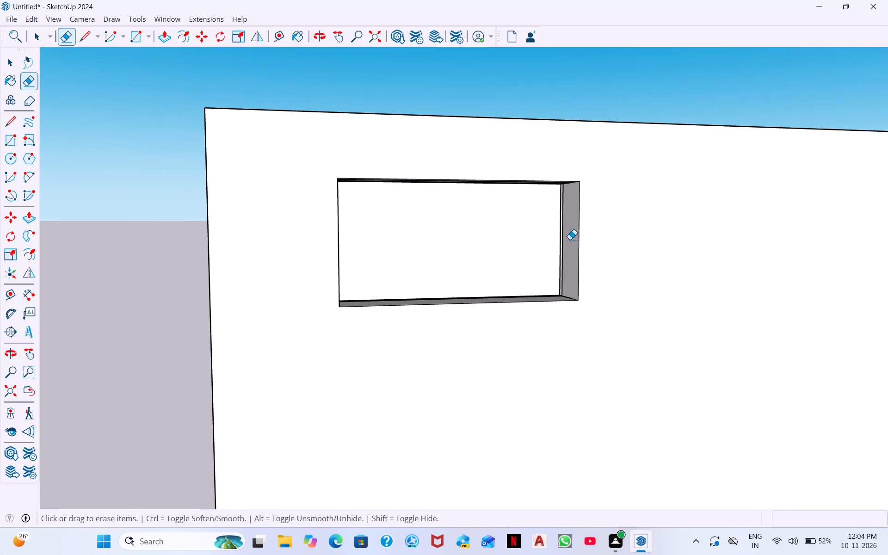
scroll(564, 240, up, 4)
middle_drag(516, 209, 432, 318)
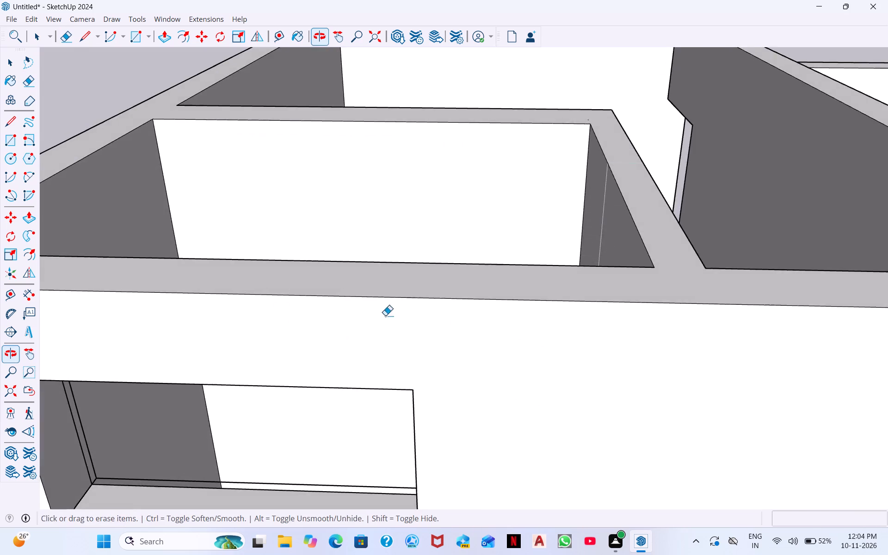
scroll(254, 324, down, 7)
middle_drag(168, 412, 270, 242)
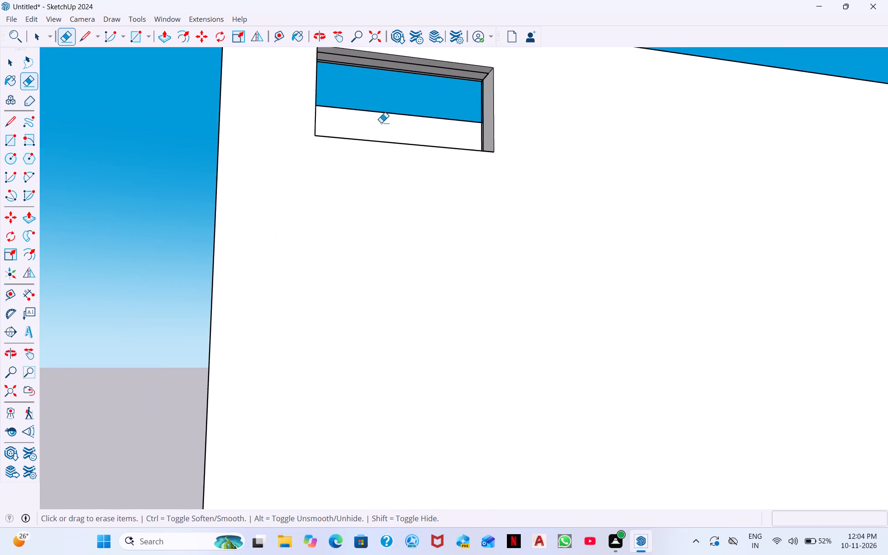
scroll(417, 67, up, 5)
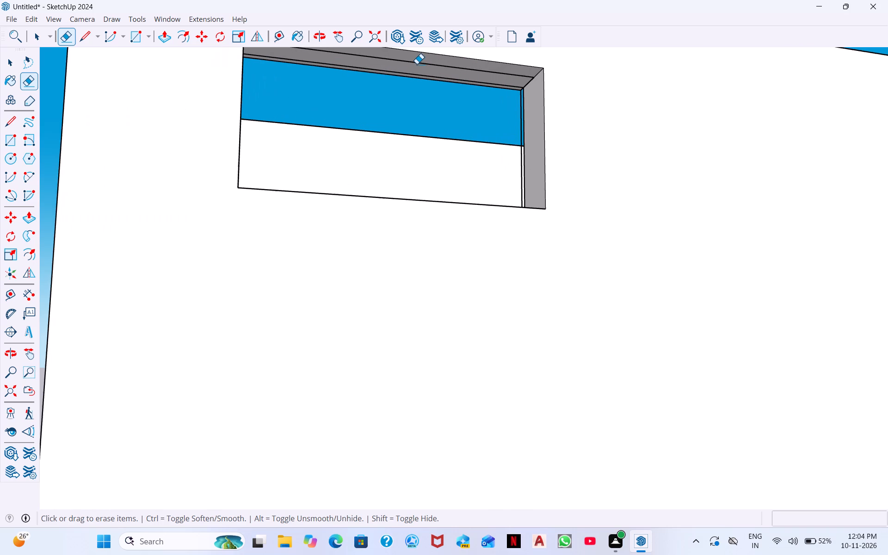
click(419, 61)
middle_drag(407, 80, 353, 283)
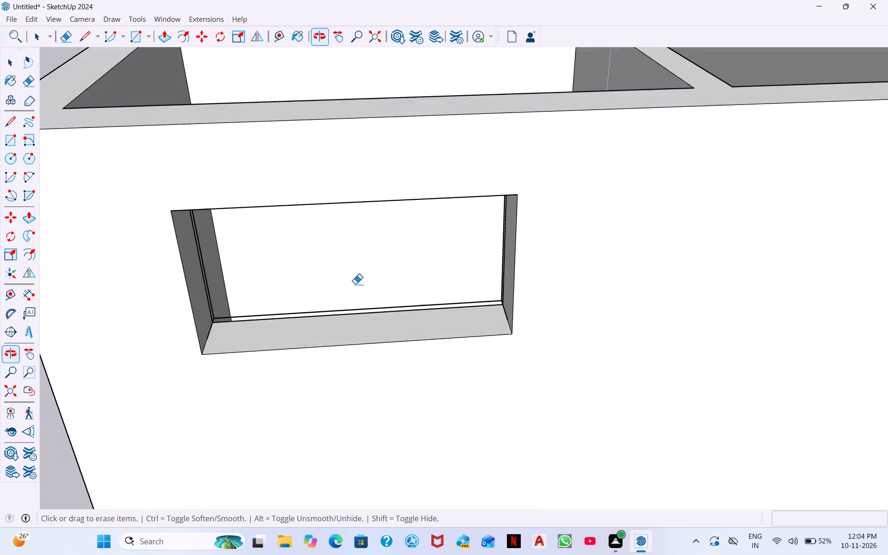
Erase the upper, near-side and bottom edges of the leftover window frame projecting into the small room.
scroll(370, 255, down, 6)
middle_drag(463, 258, 75, 352)
scroll(253, 184, up, 3)
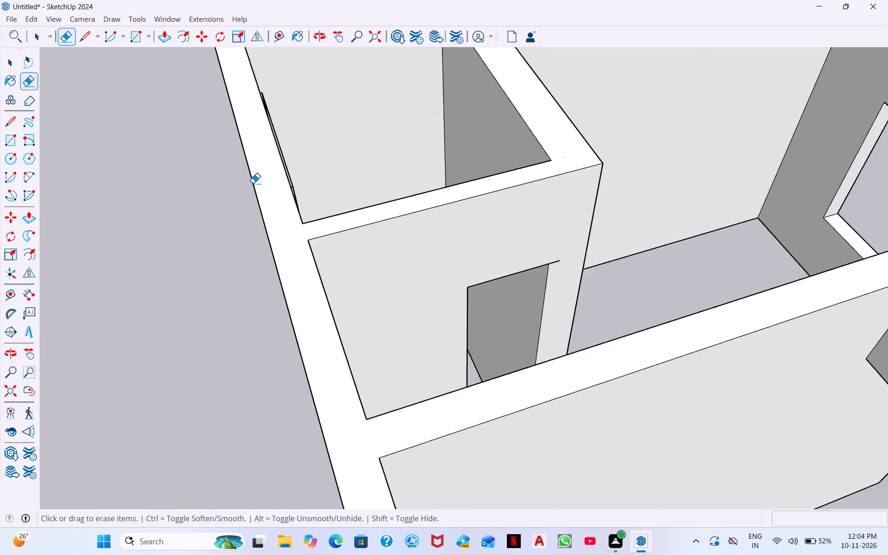
scroll(253, 183, up, 2)
scroll(346, 152, up, 4)
middle_drag(326, 141, 175, 130)
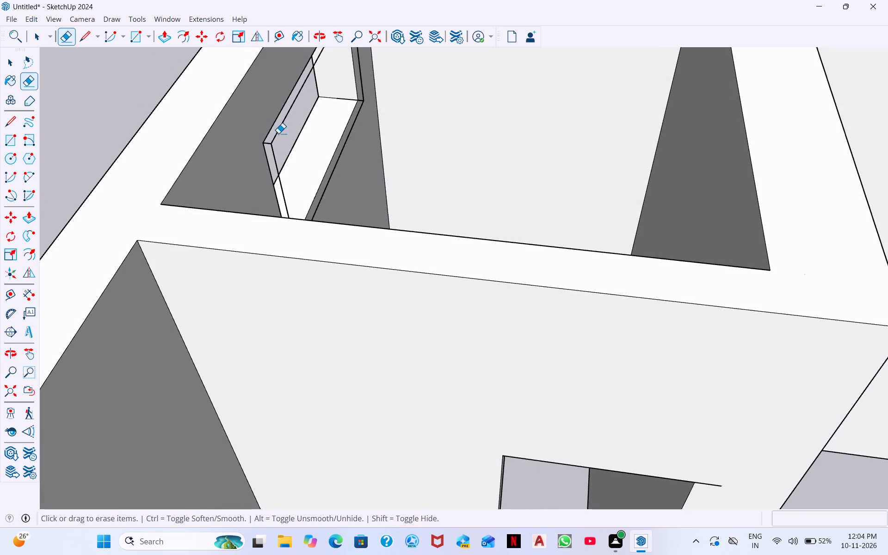
double_click(277, 134)
click(267, 146)
click(271, 147)
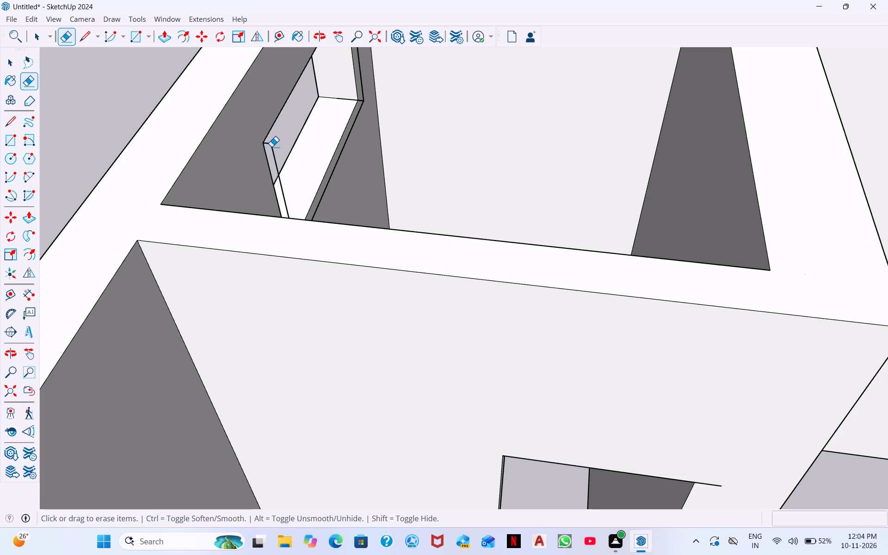
click(269, 143)
click(338, 158)
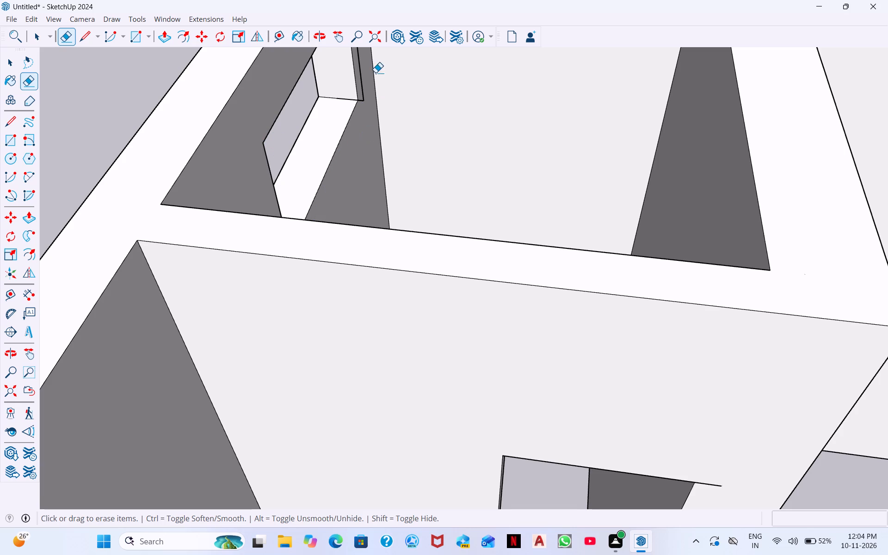
Erase the projecting frame's remaining far-side edge and the short edge stubs at the small window's inner corners.
middle_drag(375, 73, 292, 226)
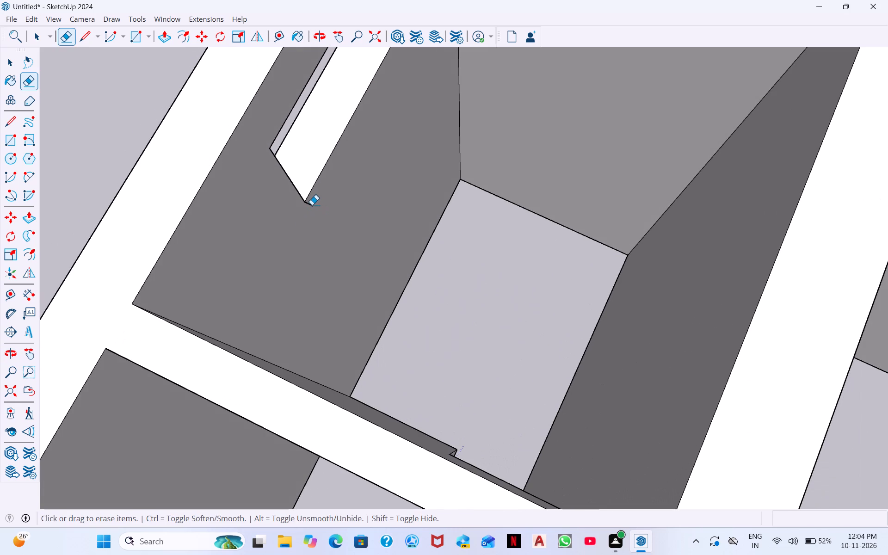
double_click(312, 205)
middle_drag(325, 192, 352, 47)
scroll(325, 190, down, 1)
scroll(375, 87, down, 1)
middle_drag(382, 107, 383, 41)
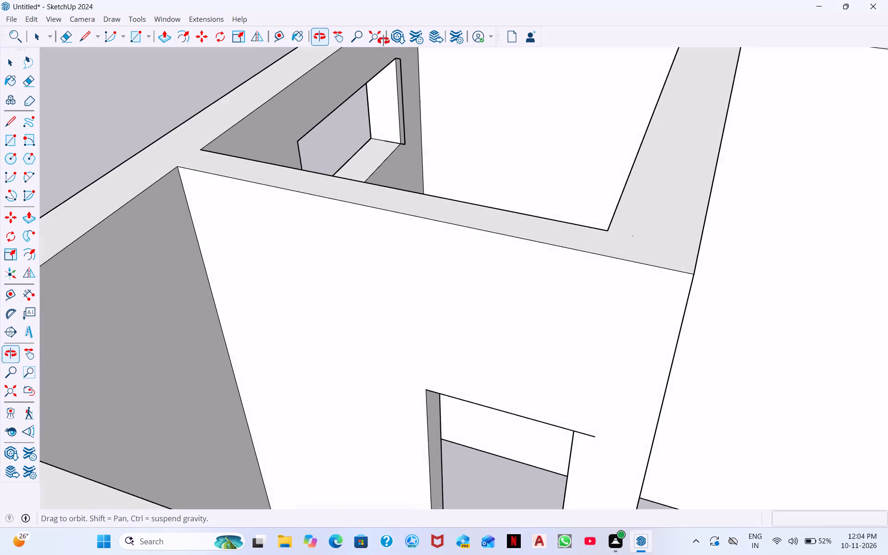
middle_drag(383, 41, 383, 28)
scroll(407, 77, up, 5)
double_click(398, 79)
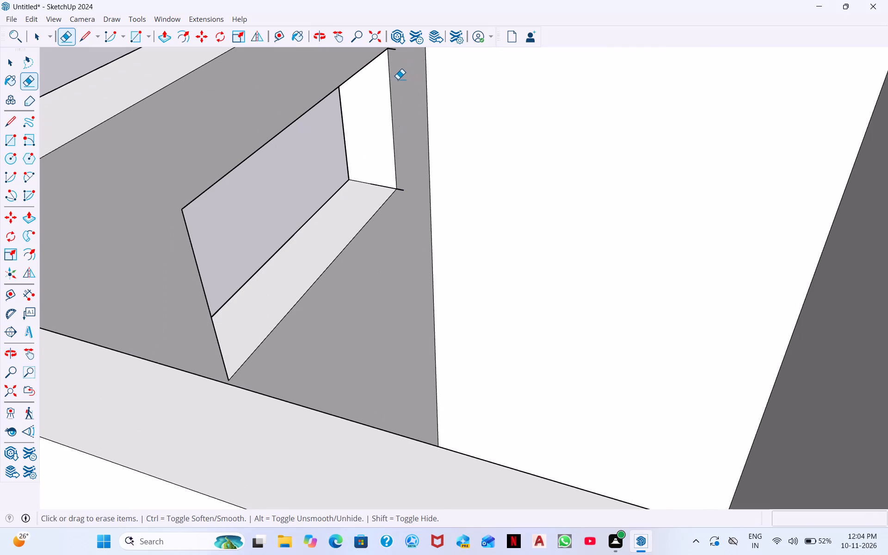
scroll(391, 49, up, 6)
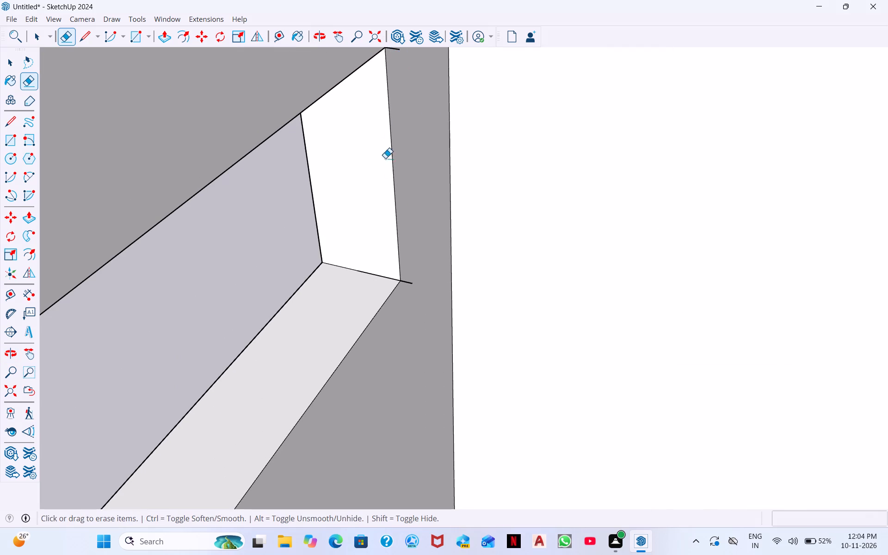
click(404, 281)
middle_drag(417, 265, 427, 59)
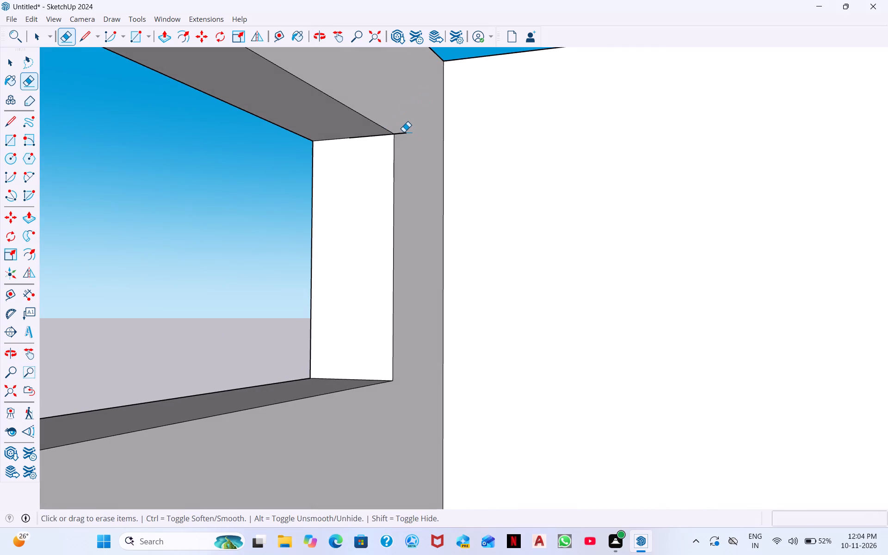
double_click(403, 134)
scroll(404, 135, down, 12)
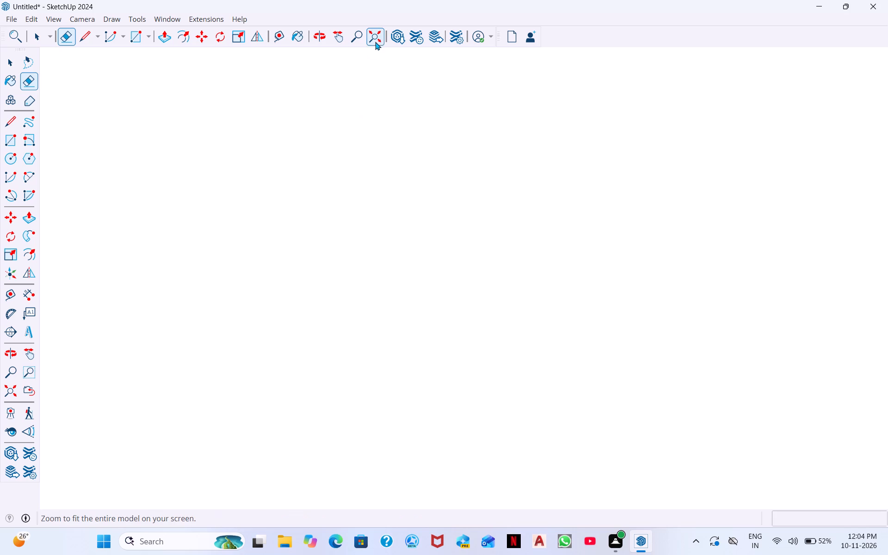
Bring the whole house back into view and examine the window openings and room interiors from above on all sides.
click(376, 41)
scroll(391, 169, down, 3)
scroll(492, 213, down, 1)
middle_drag(494, 221, 376, 371)
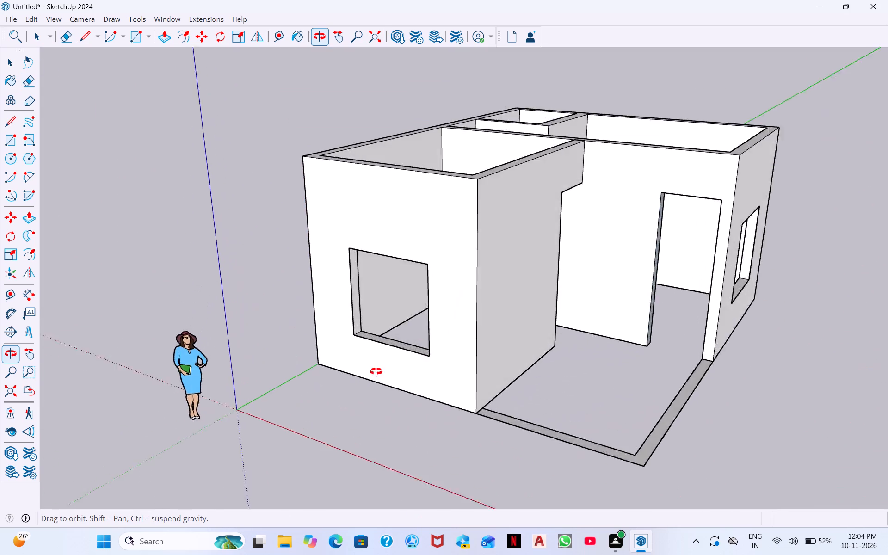
middle_drag(376, 371, 231, 403)
middle_drag(777, 367, 497, 366)
middle_drag(710, 310, 631, 323)
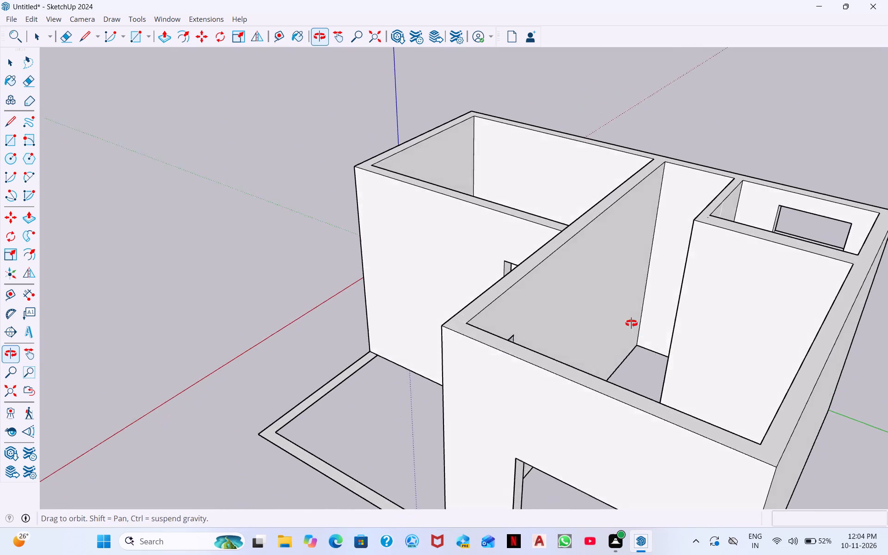
middle_drag(631, 323, 403, 306)
middle_drag(588, 302, 364, 345)
scroll(444, 287, down, 4)
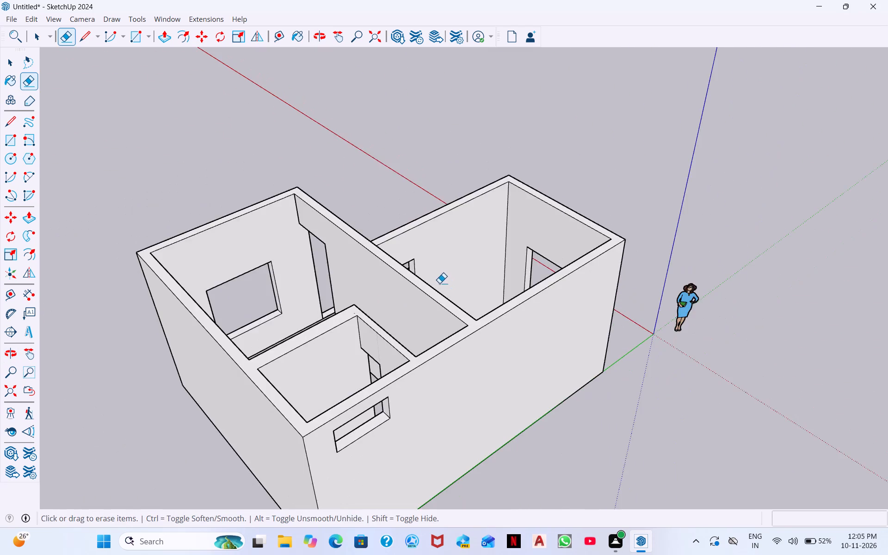
scroll(439, 283, down, 3)
middle_drag(507, 319, 648, 345)
scroll(513, 354, up, 10)
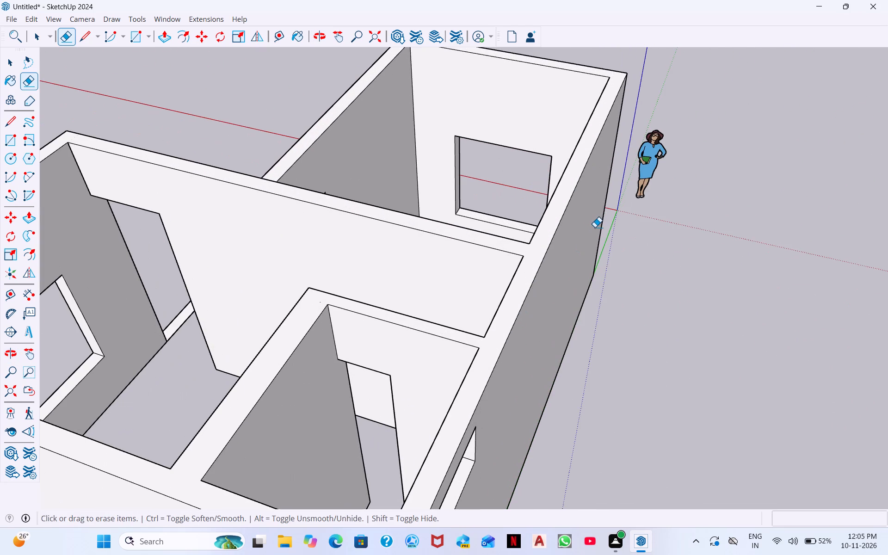
scroll(455, 234, down, 5)
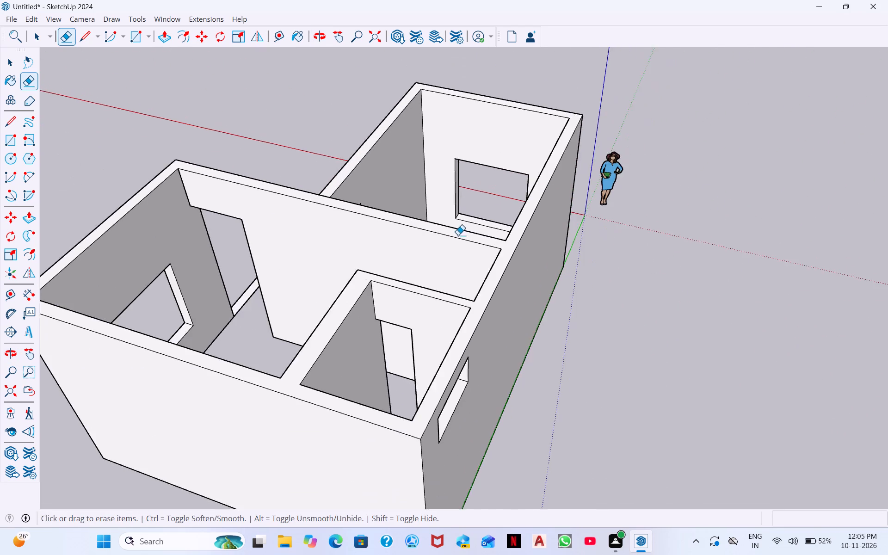
scroll(458, 235, down, 3)
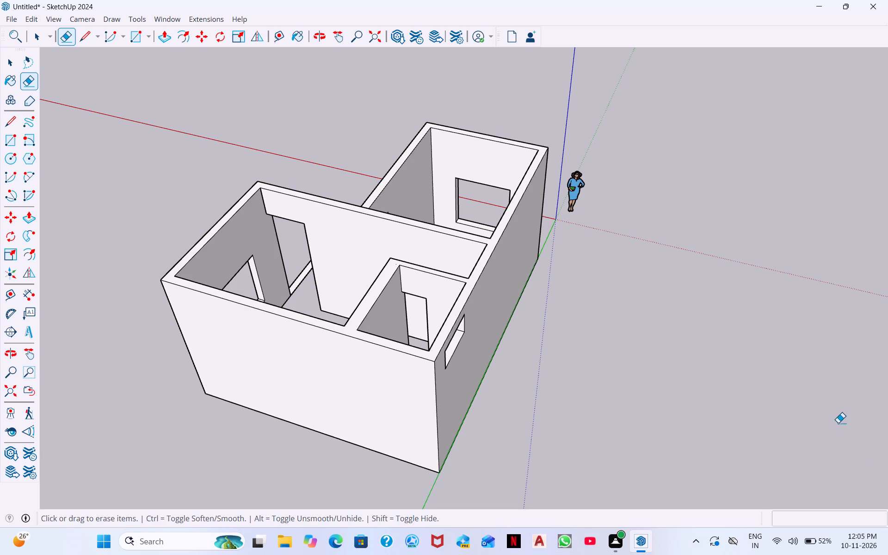
Examine the house's outer walls, openings and underside from all around for leftover faces or edges.
middle_drag(613, 426, 270, 298)
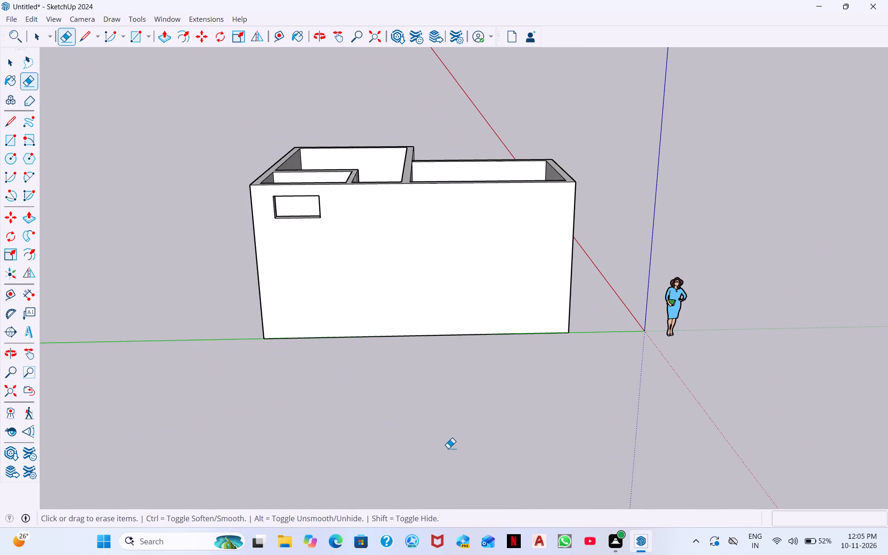
key(space)
middle_drag(686, 228, 450, 426)
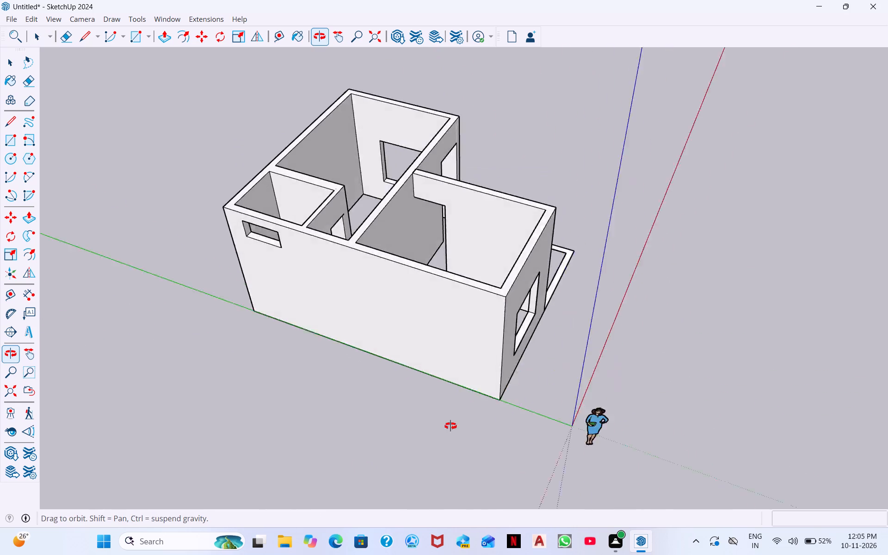
middle_drag(450, 426, 303, 491)
middle_drag(696, 439, 396, 173)
middle_drag(672, 420, 483, 554)
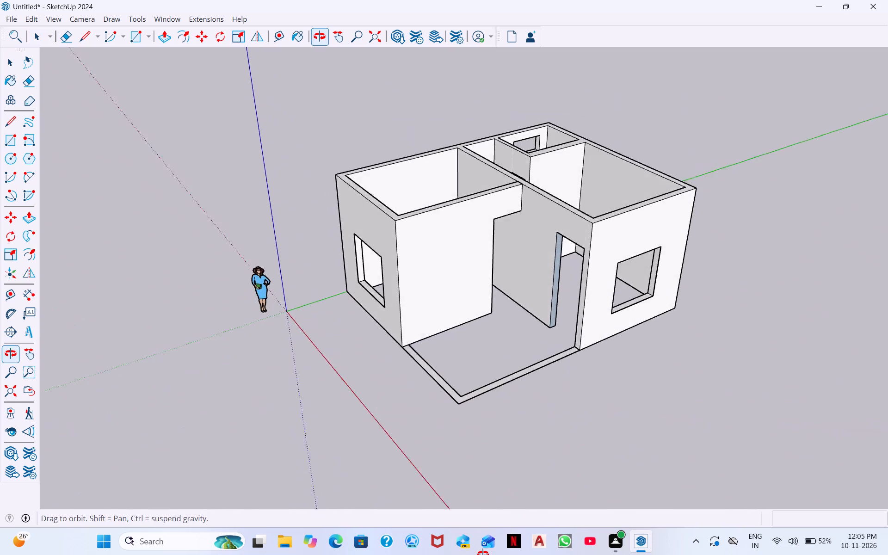
middle_drag(483, 554, 456, 554)
middle_drag(533, 320, 469, 554)
middle_drag(488, 320, 491, 470)
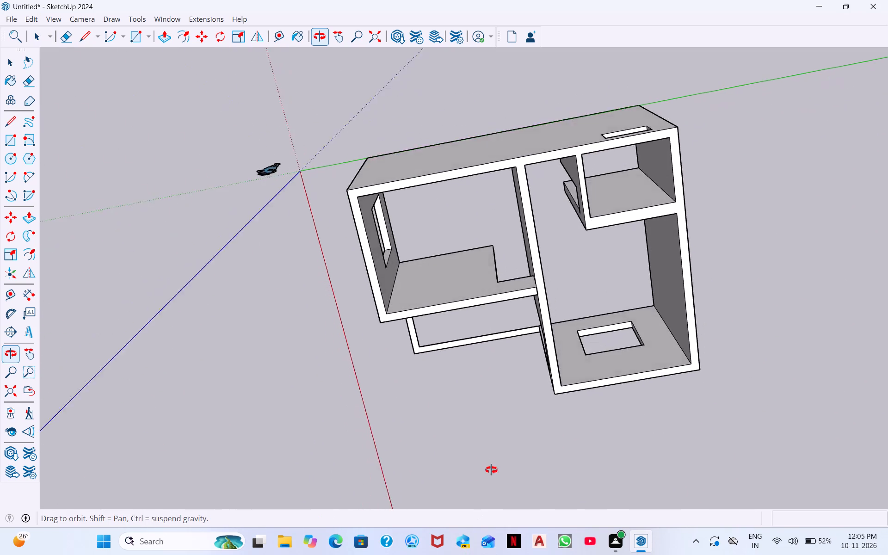
middle_drag(491, 470, 434, 99)
middle_drag(592, 422, 539, 203)
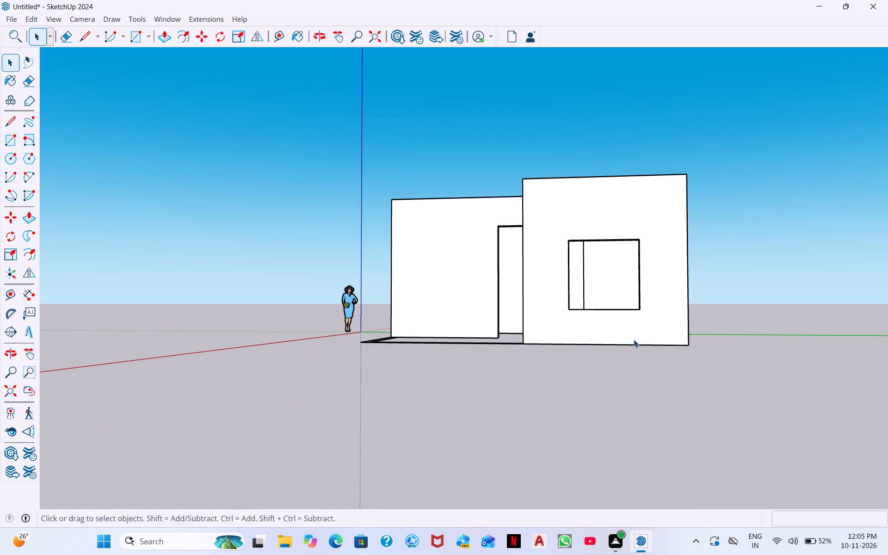
middle_drag(633, 331, 627, 243)
middle_drag(621, 360, 616, 245)
middle_drag(651, 397, 632, 271)
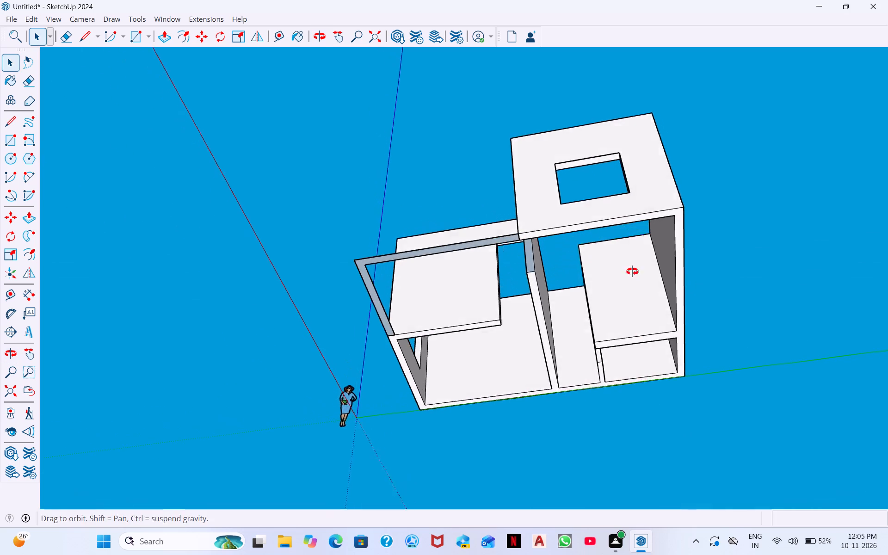
middle_drag(632, 271, 629, 256)
middle_drag(656, 381, 643, 327)
middle_drag(649, 390, 614, 247)
middle_drag(666, 357, 646, 281)
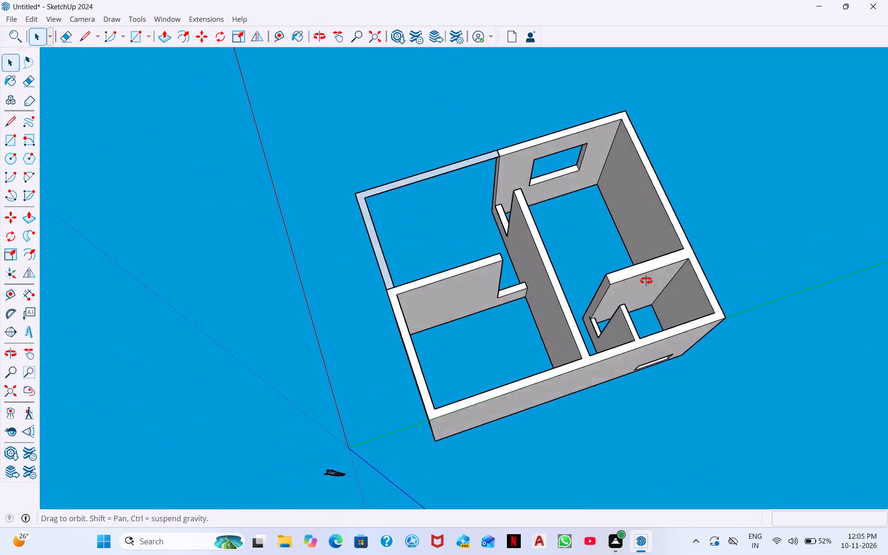
middle_drag(646, 281, 644, 264)
middle_drag(677, 419, 654, 268)
middle_drag(689, 432, 672, 273)
middle_drag(671, 504, 659, 251)
middle_drag(673, 477, 676, 290)
middle_drag(687, 394, 687, 371)
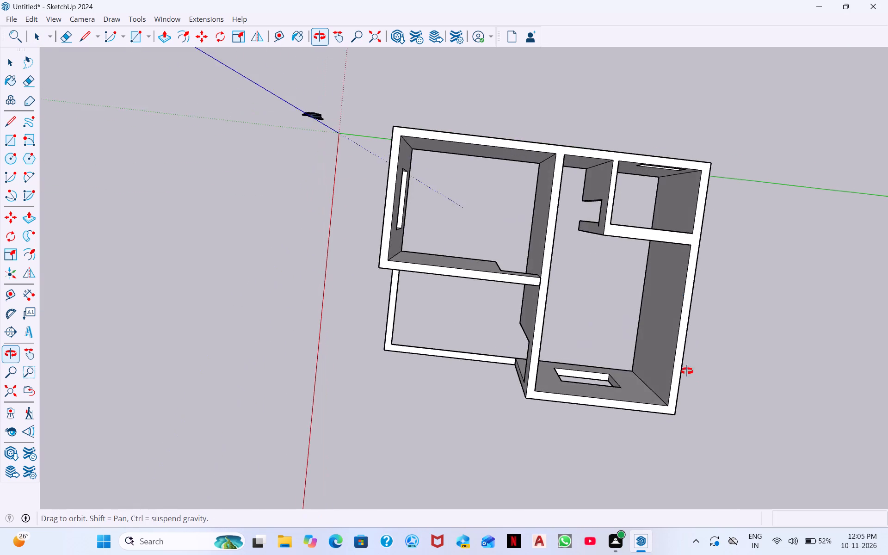
middle_drag(687, 371, 673, 76)
middle_drag(685, 531, 702, 394)
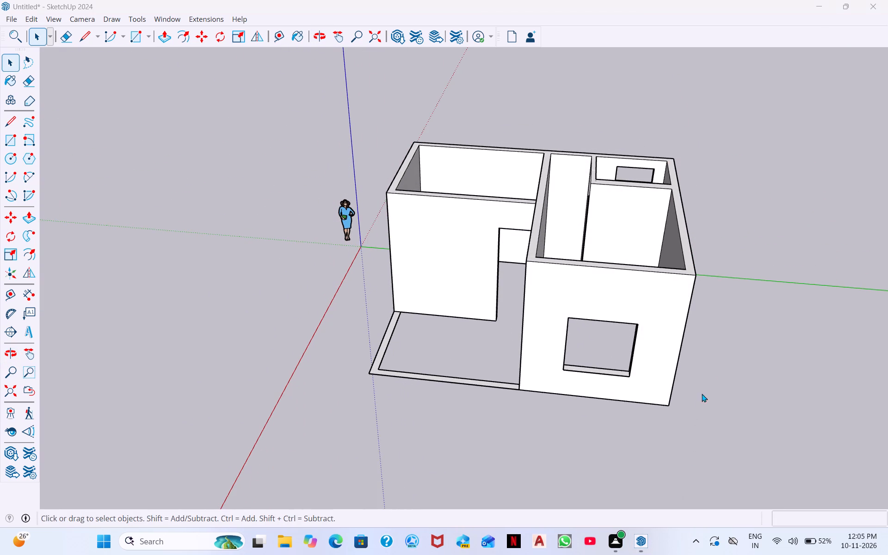
middle_drag(702, 394, 713, 376)
middle_drag(603, 381, 674, 370)
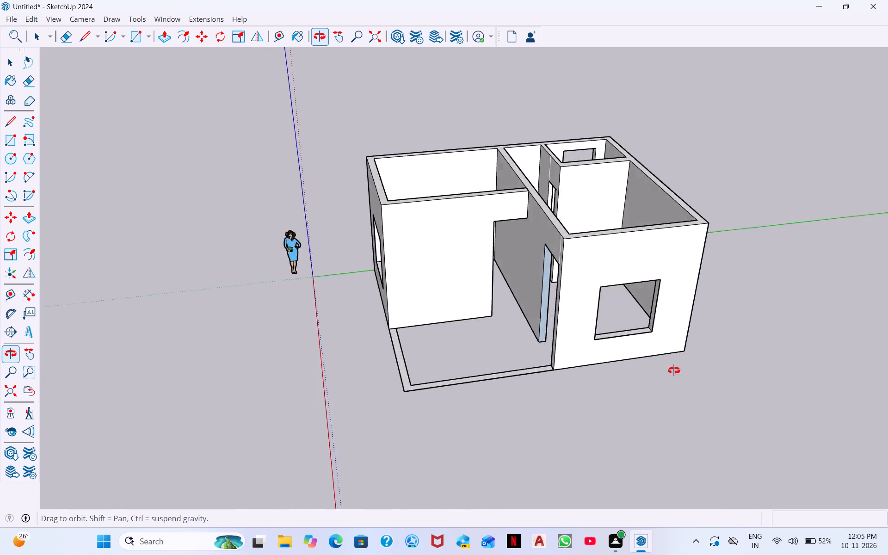
middle_drag(674, 370, 611, 373)
Select the walls group of the house.
scroll(653, 236, up, 3)
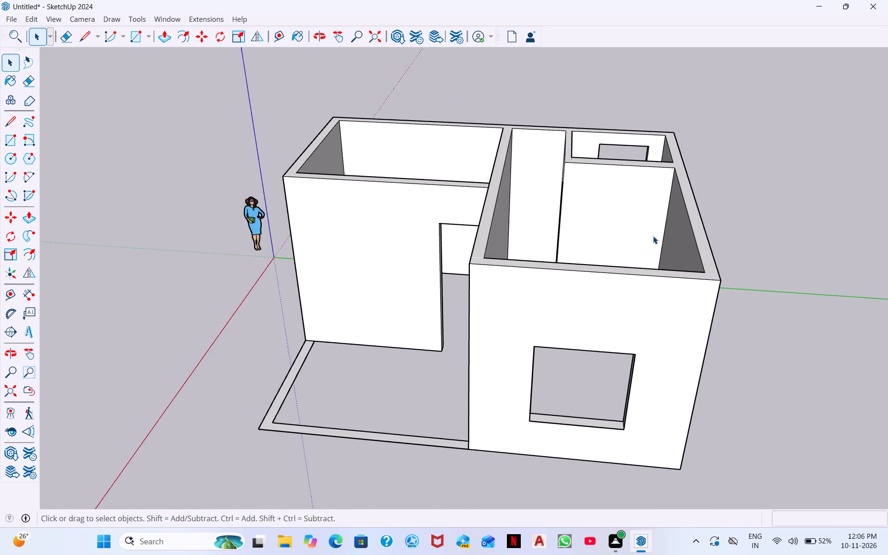
scroll(653, 236, up, 9)
scroll(623, 243, down, 5)
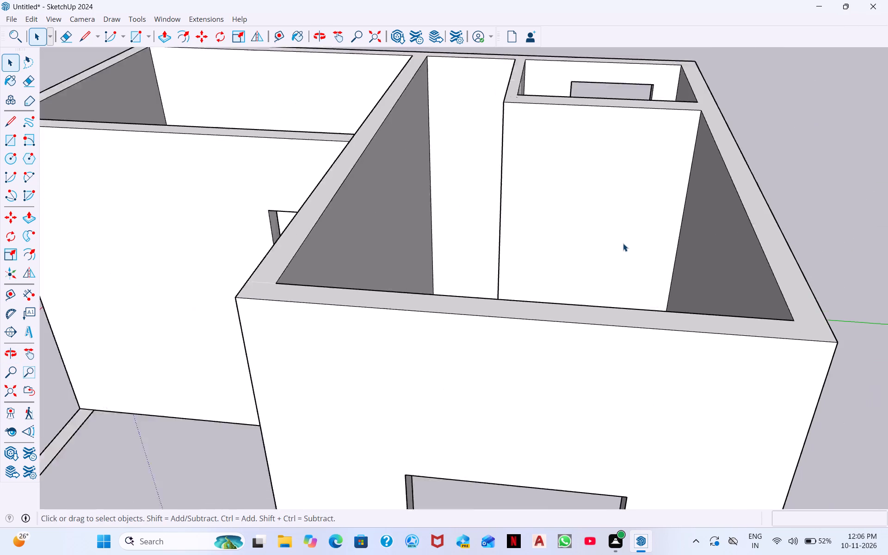
scroll(623, 243, down, 2)
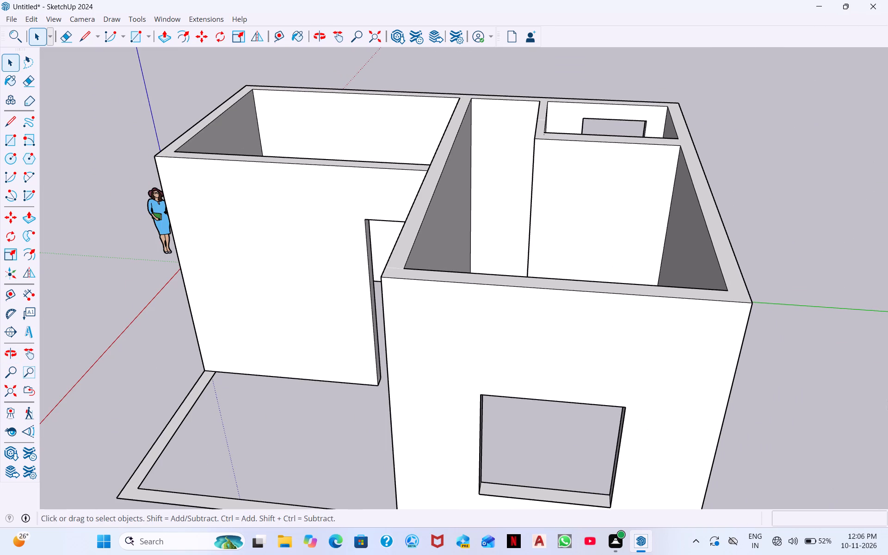
double_click(833, 376)
click(678, 371)
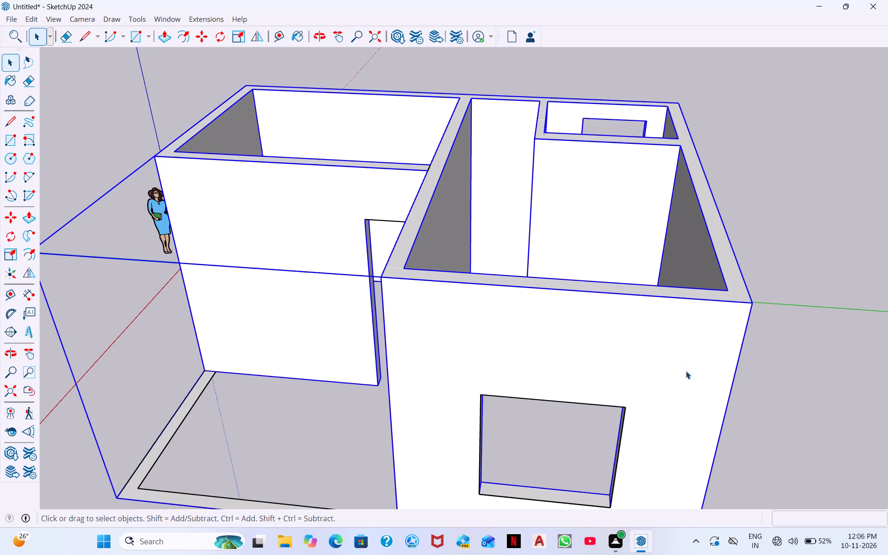
scroll(736, 360, down, 5)
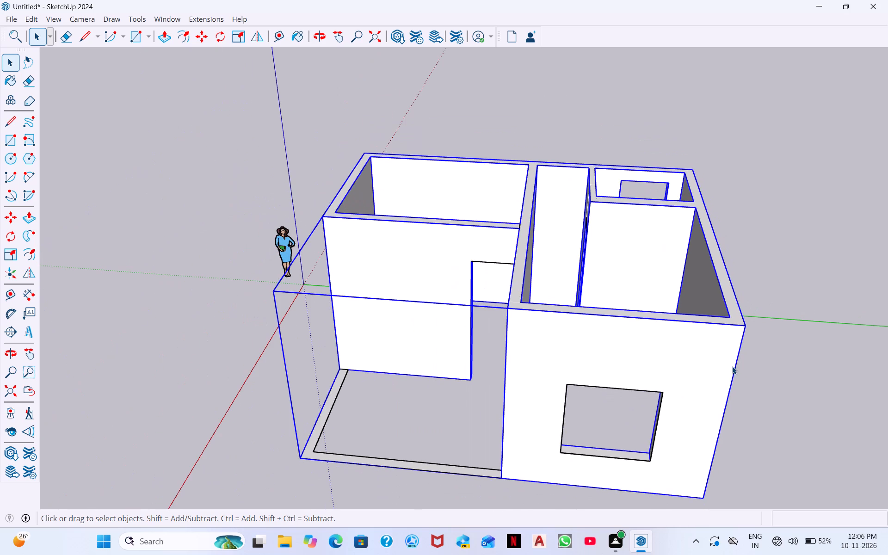
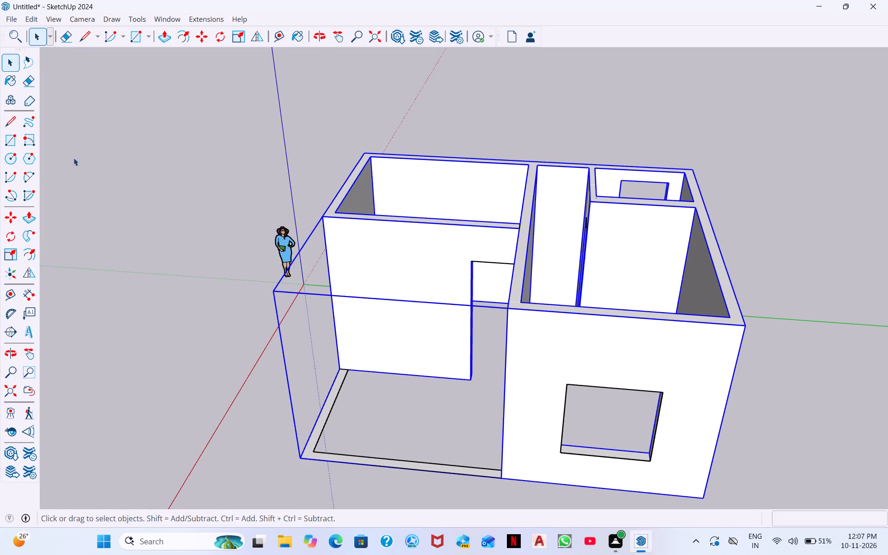
Clear the selection of the house walls.
middle_drag(80, 155, 366, 172)
click(97, 286)
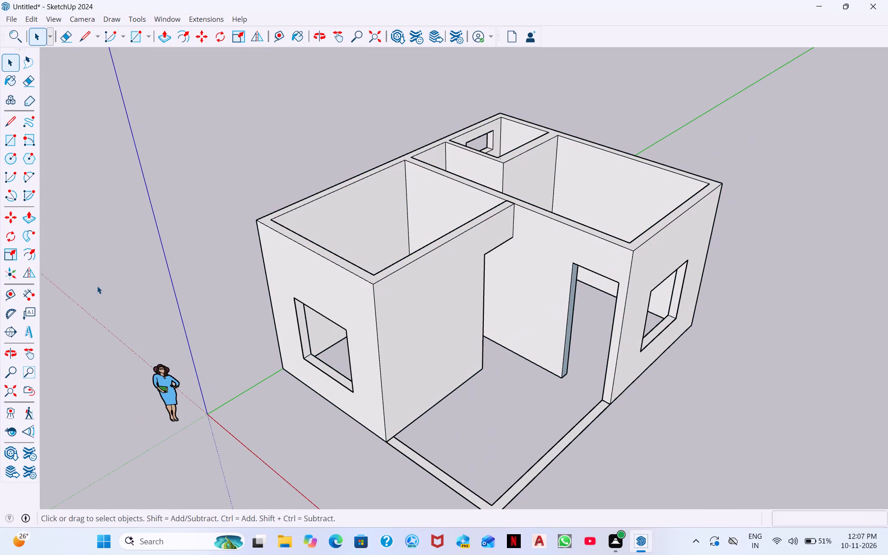
middle_drag(322, 369, 250, 296)
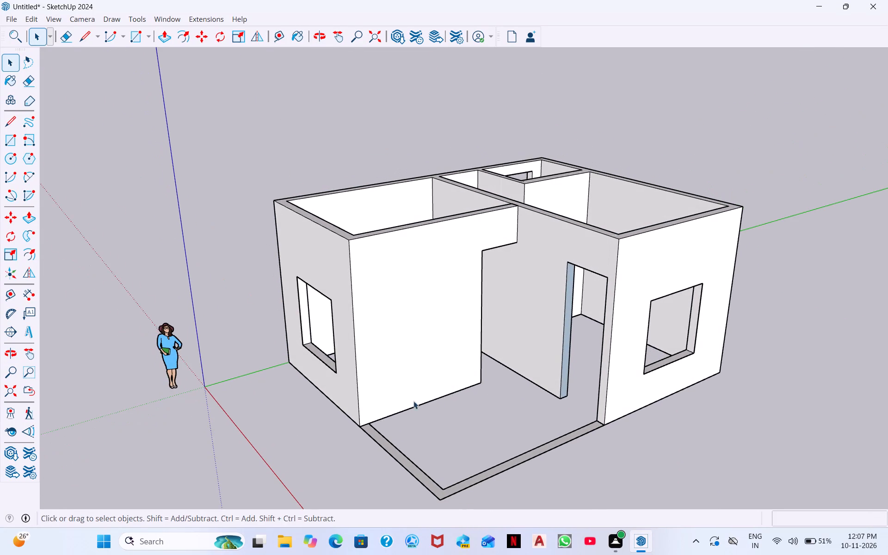
middle_drag(406, 394, 116, 348)
middle_drag(391, 374, 172, 464)
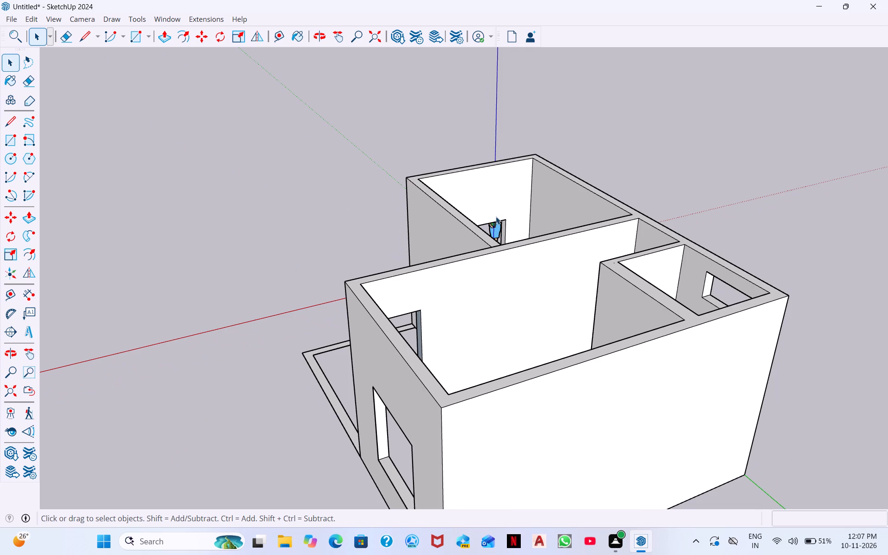
Search the 3D Warehouse for WALLPAPER.
click(14, 457)
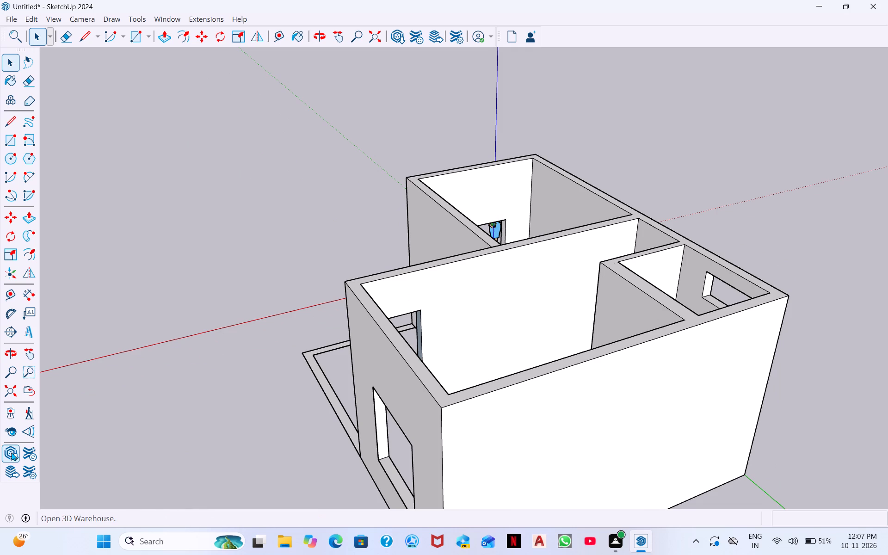
click(11, 452)
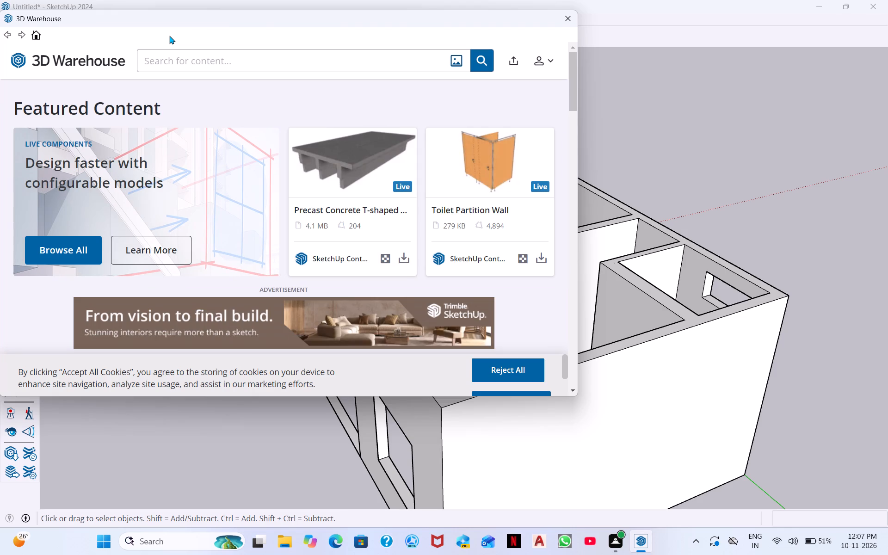
double_click(173, 56)
text(WALL)
text(PAPER)
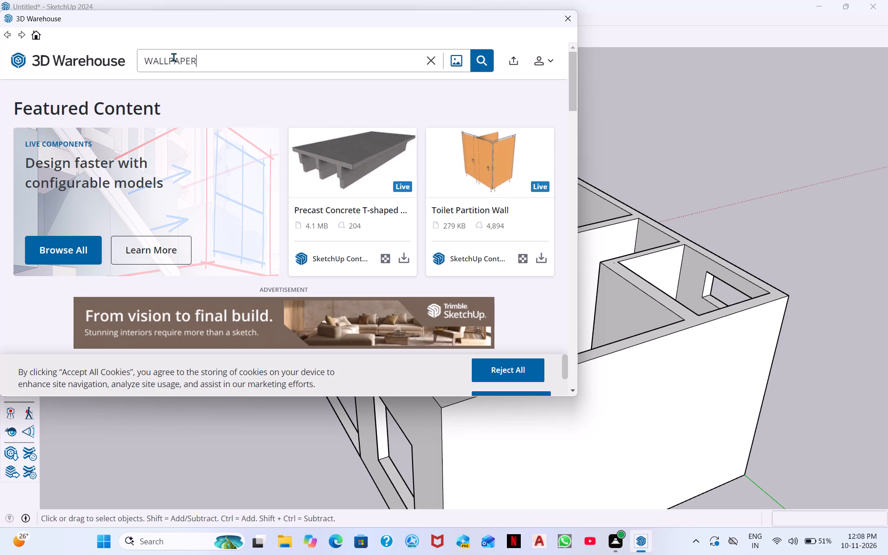
key(Return)
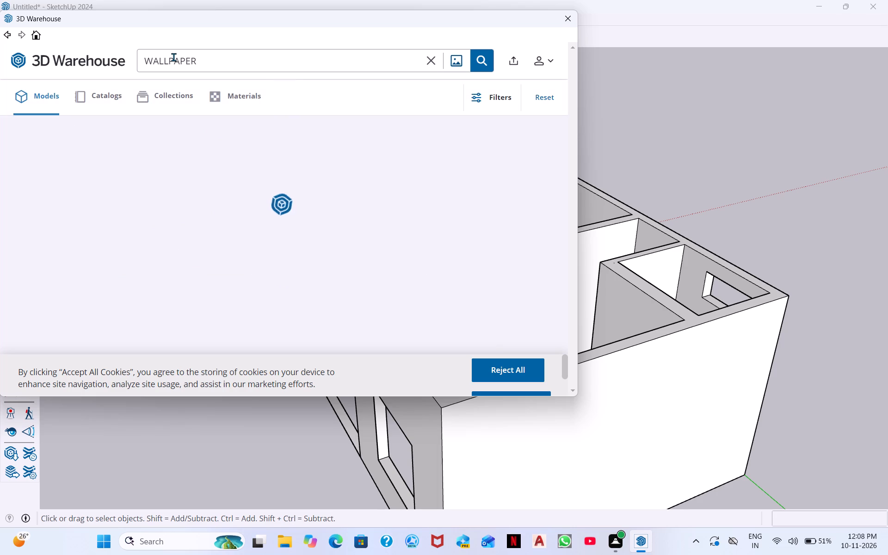
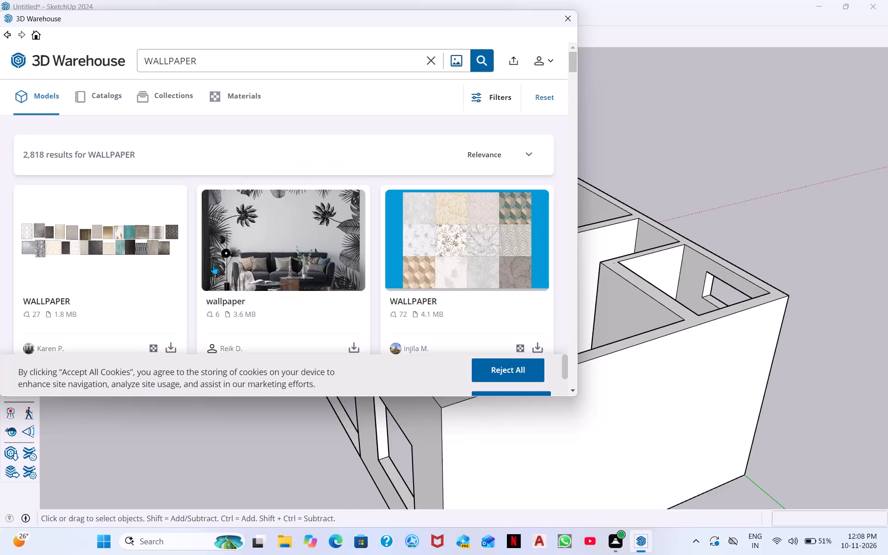
Browse the WALLPAPER model results in the 3D Warehouse for a suitable wallpaper pattern.
scroll(39, 268, down, 2)
scroll(207, 250, down, 1)
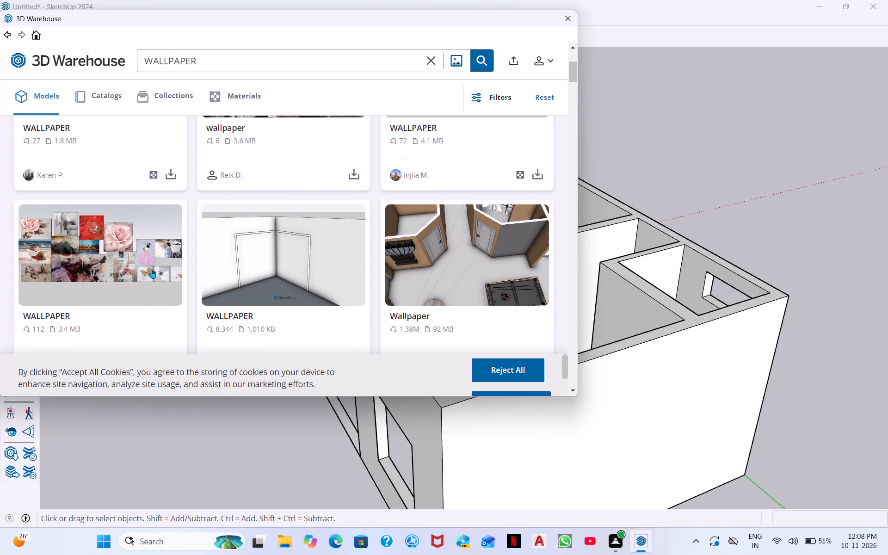
scroll(151, 269, down, 1)
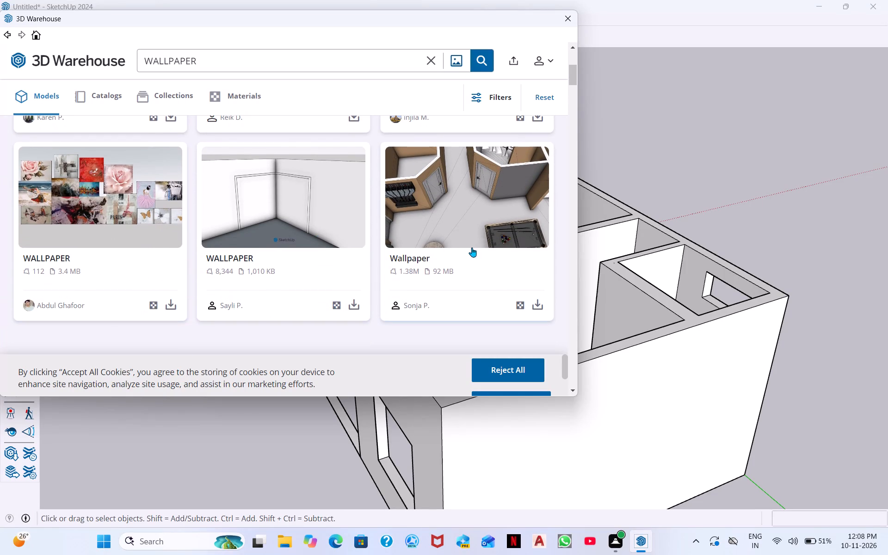
scroll(322, 261, down, 1)
scroll(348, 253, up, 1)
scroll(348, 244, down, 2)
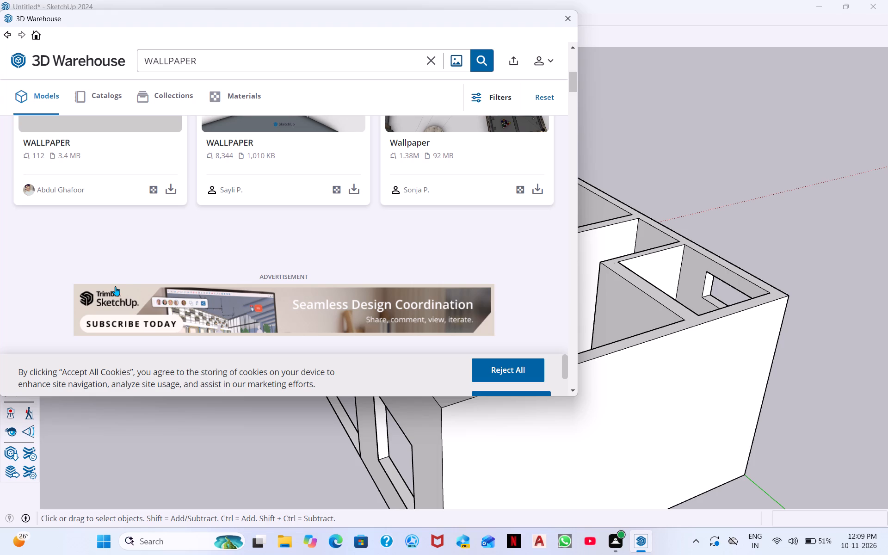
scroll(206, 302, up, 1)
scroll(220, 246, down, 6)
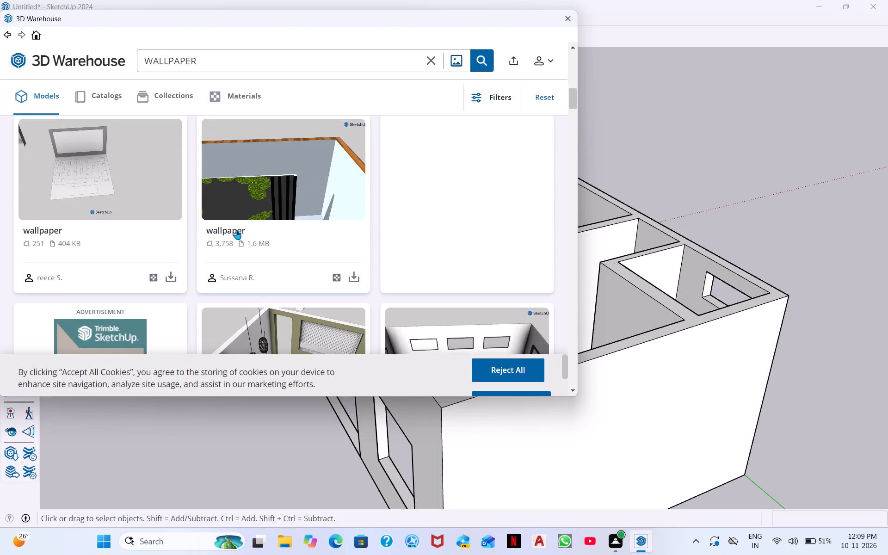
scroll(236, 230, down, 7)
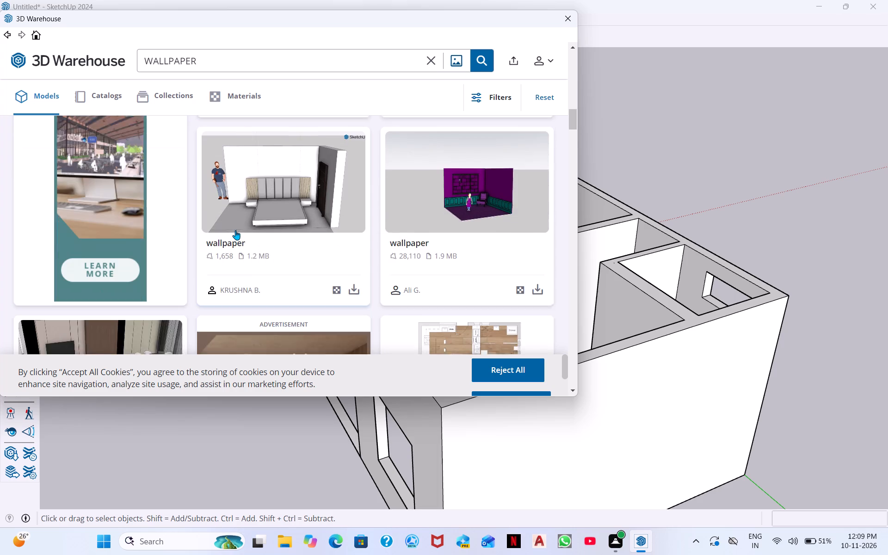
scroll(235, 230, down, 6)
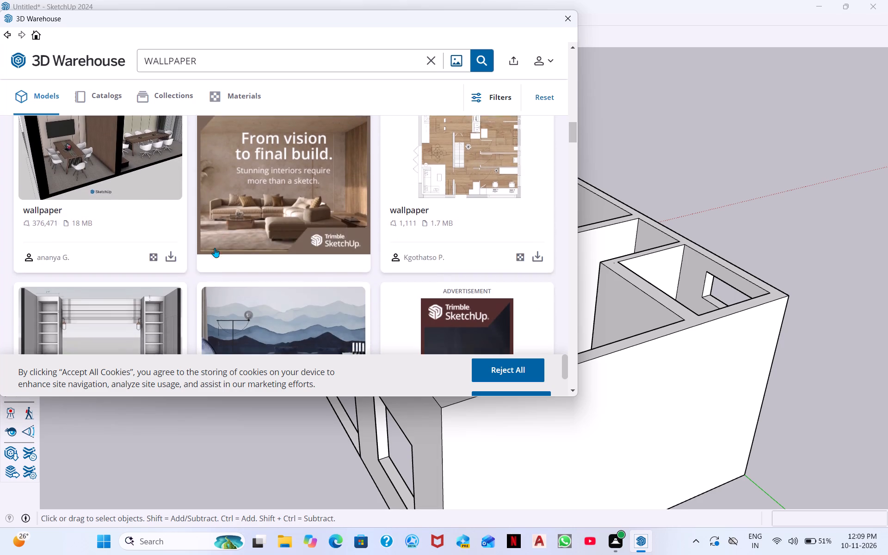
scroll(212, 248, down, 2)
scroll(212, 248, up, 2)
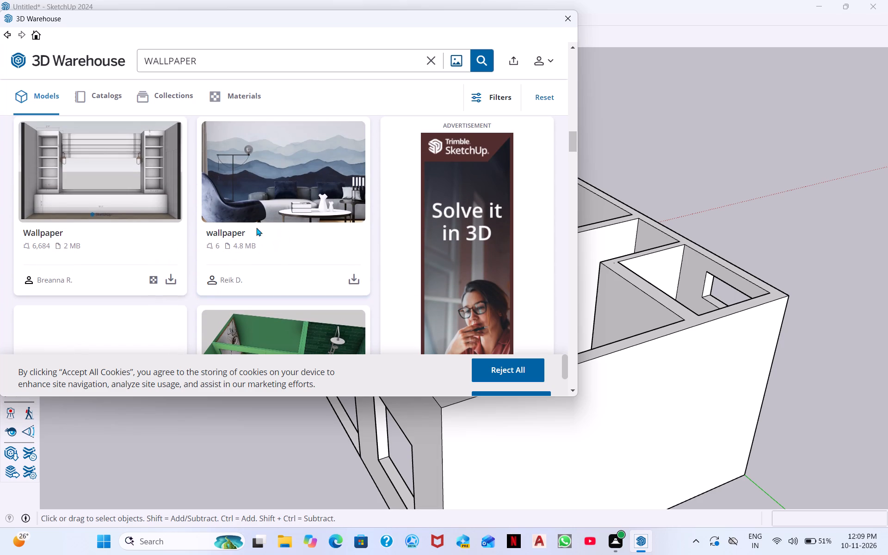
scroll(161, 234, down, 6)
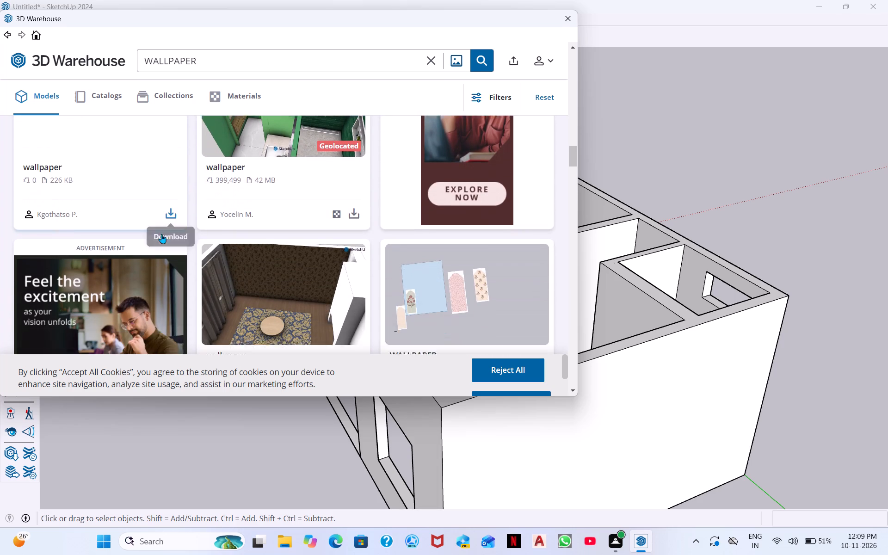
scroll(265, 256, down, 1)
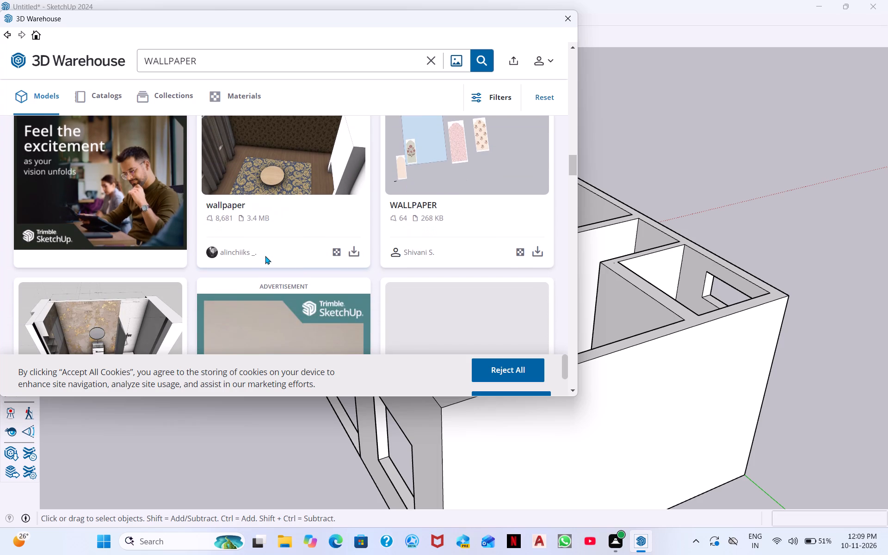
scroll(265, 256, down, 8)
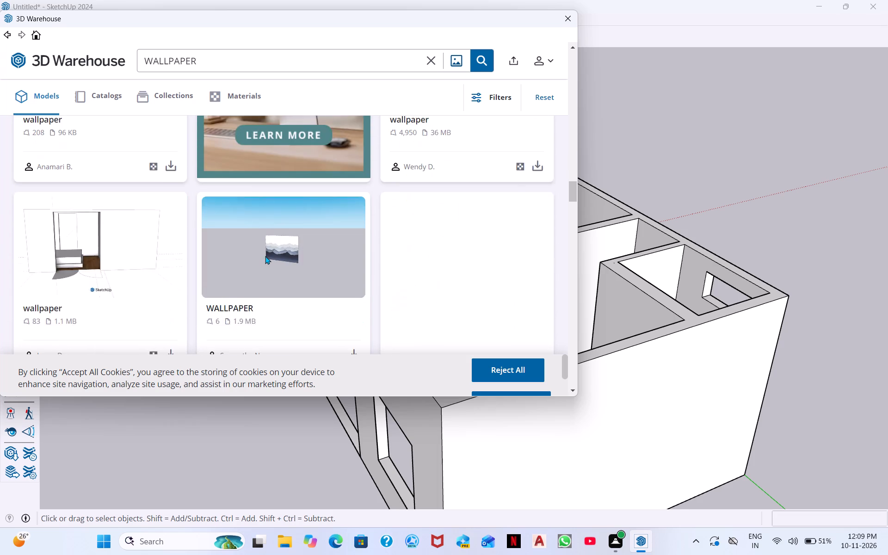
scroll(265, 256, down, 11)
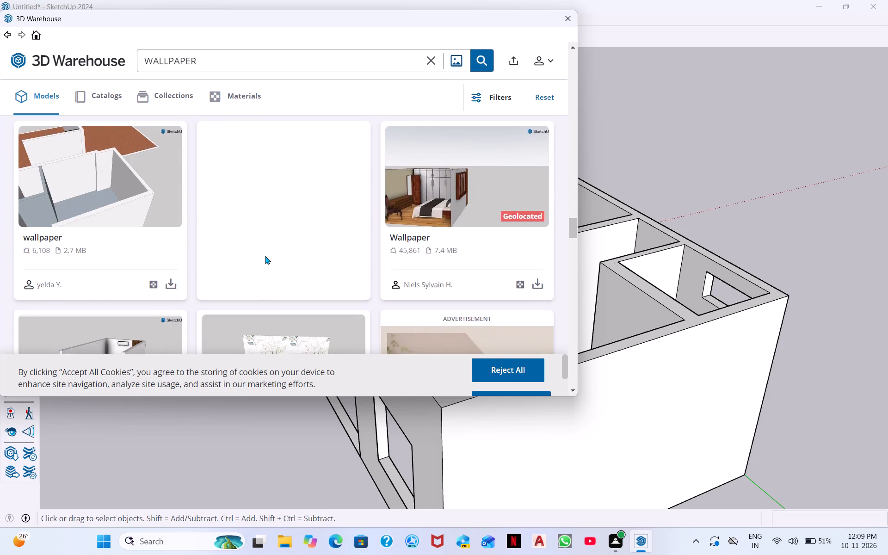
scroll(265, 256, down, 4)
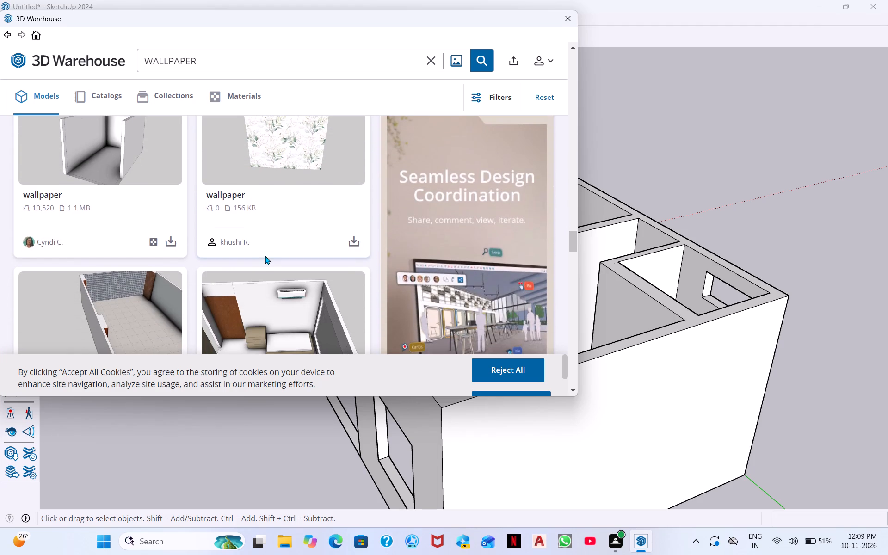
scroll(206, 249, down, 1)
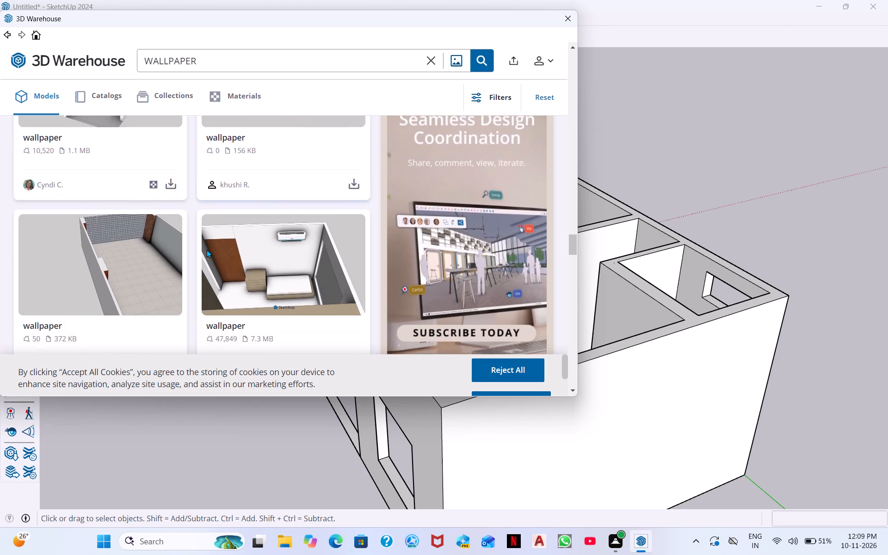
scroll(206, 249, down, 4)
scroll(387, 253, down, 1)
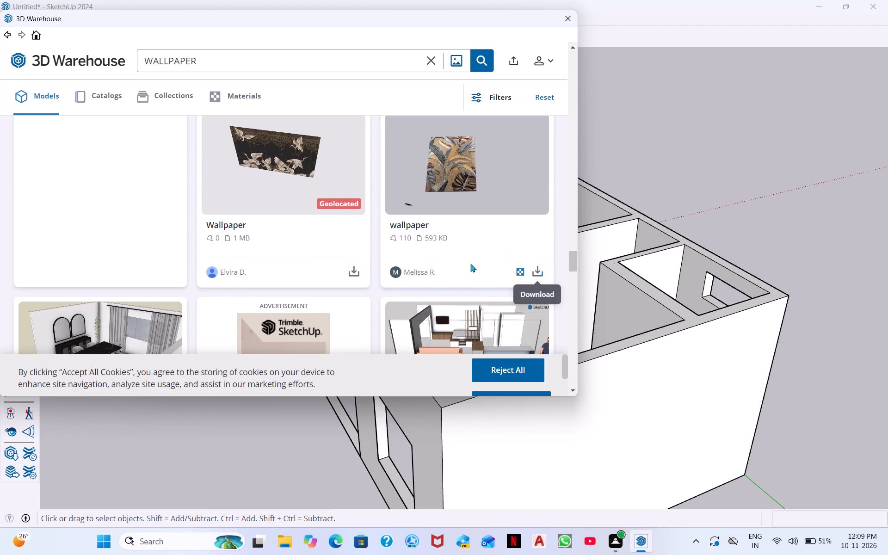
scroll(308, 259, down, 2)
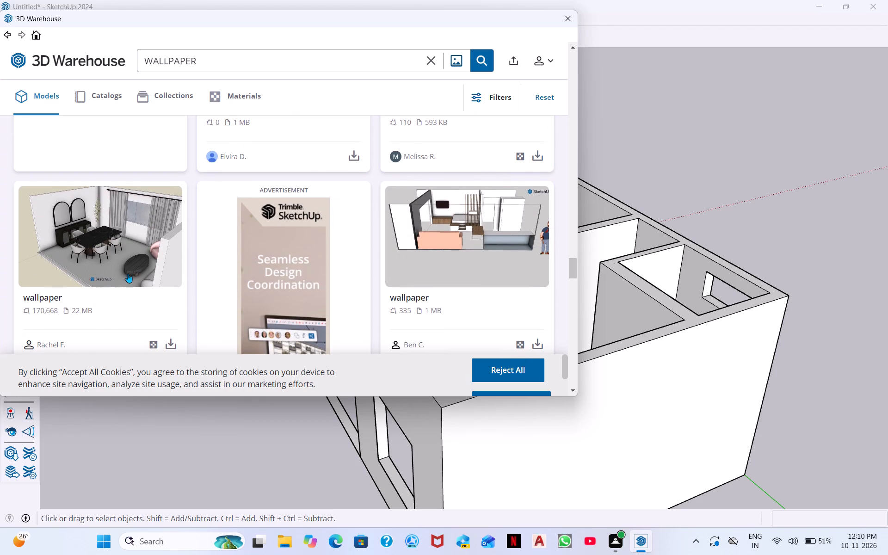
scroll(181, 272, down, 5)
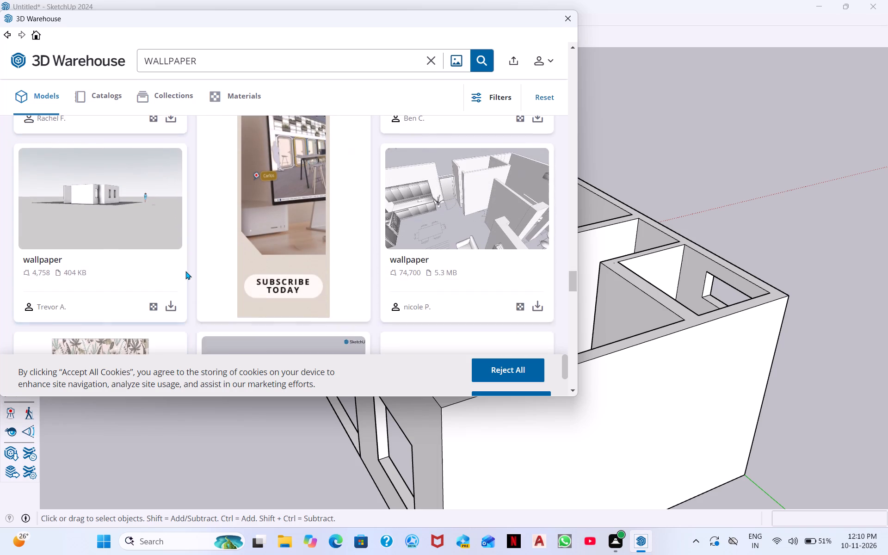
scroll(185, 271, down, 3)
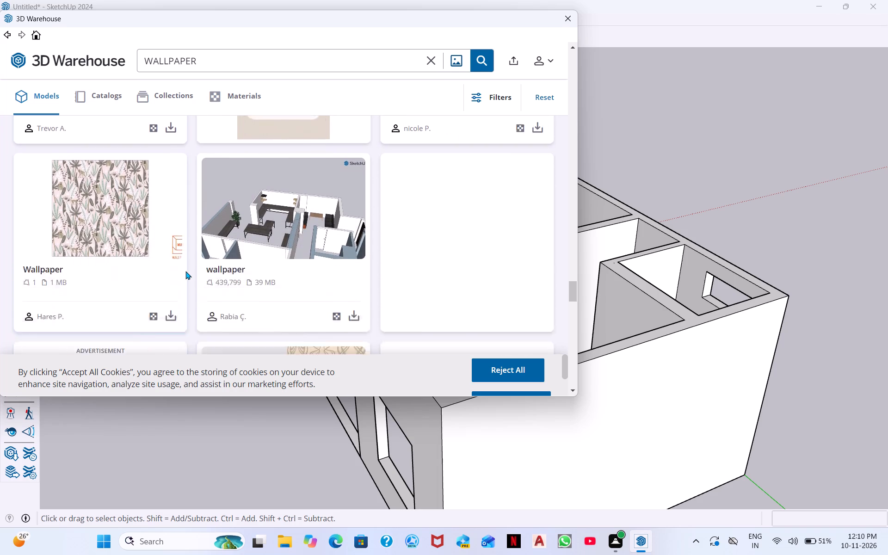
scroll(157, 277, down, 1)
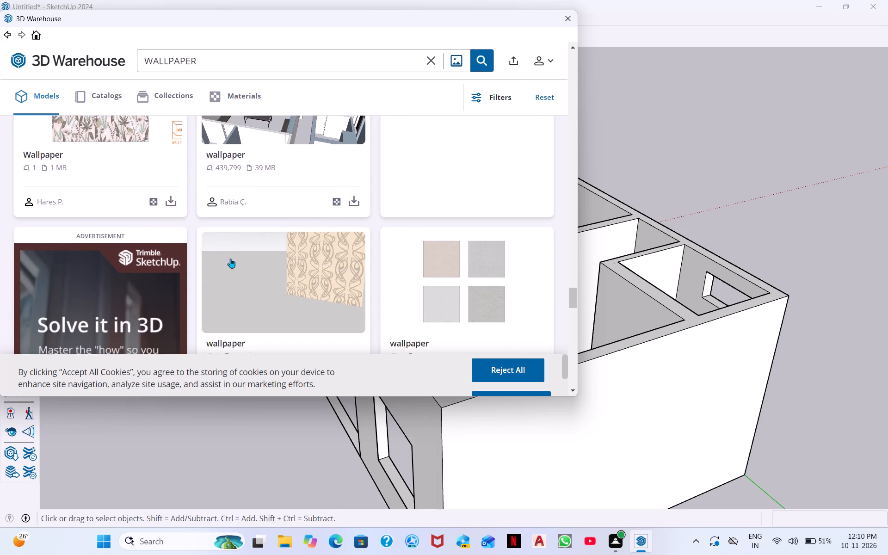
scroll(230, 259, down, 3)
scroll(253, 258, up, 2)
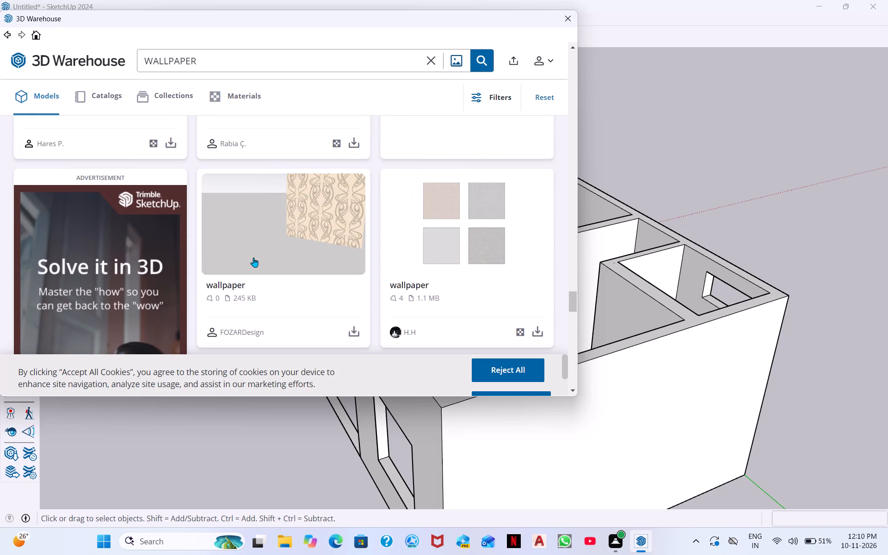
scroll(253, 258, down, 2)
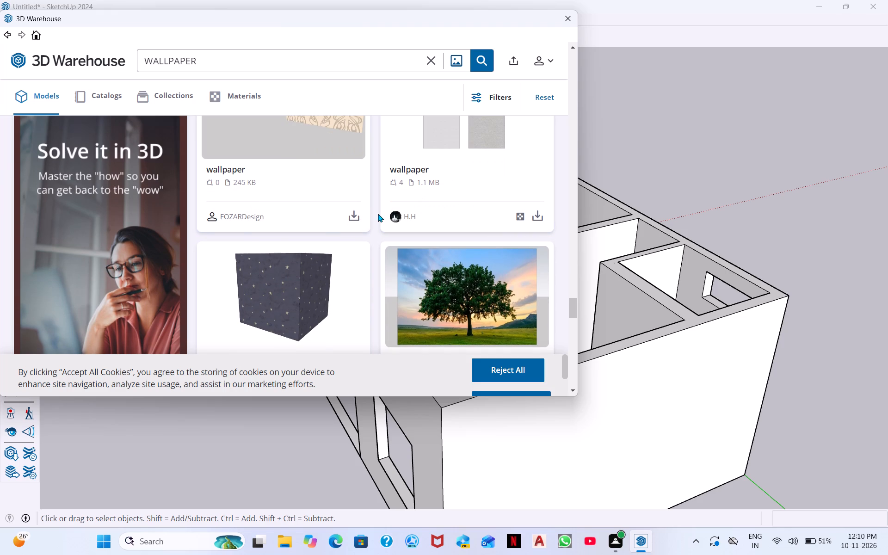
scroll(402, 211, down, 2)
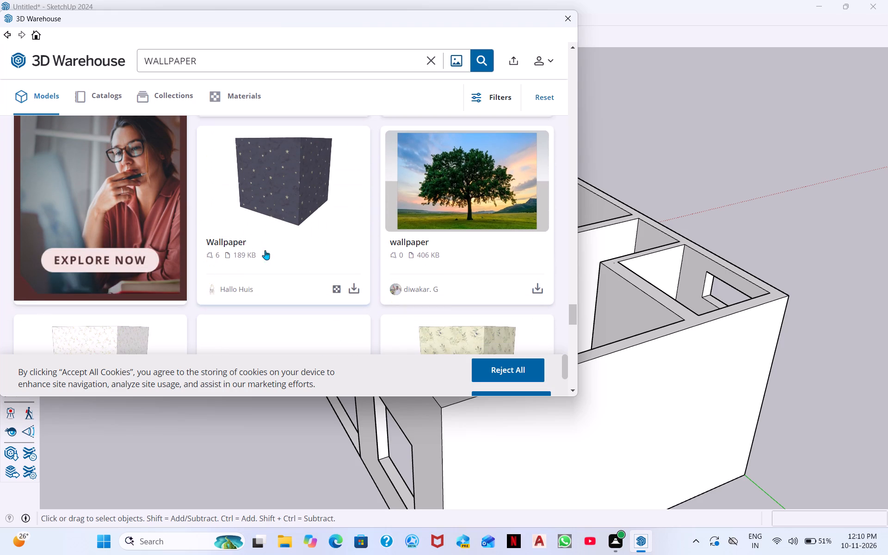
scroll(343, 242, down, 3)
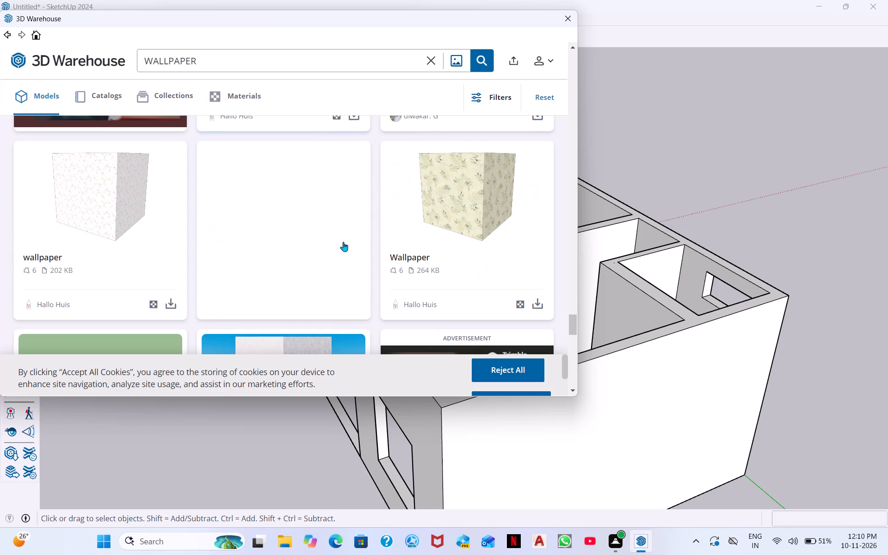
scroll(140, 277, down, 7)
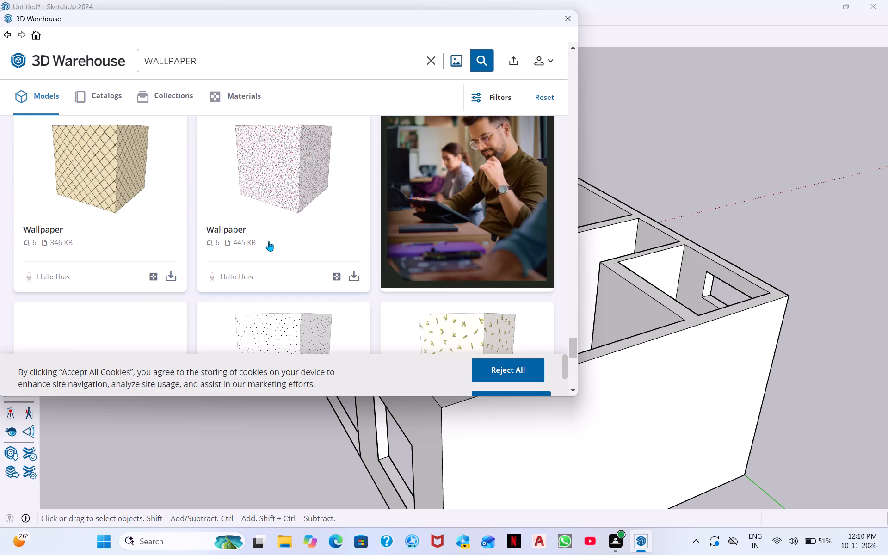
scroll(290, 234, down, 3)
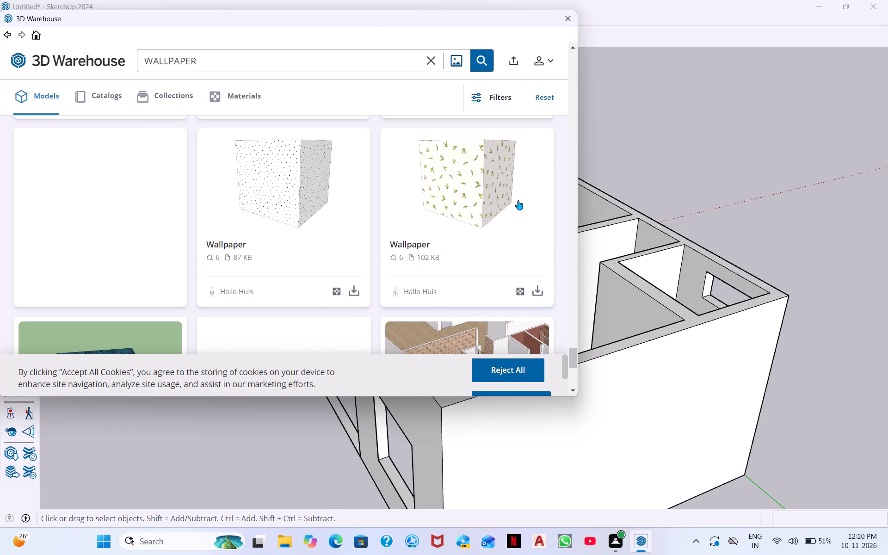
scroll(510, 203, down, 3)
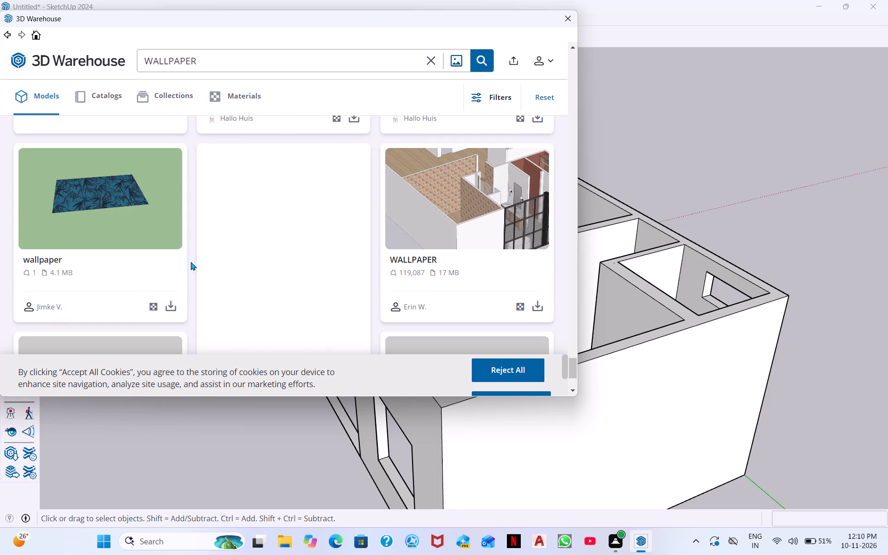
scroll(386, 234, up, 2)
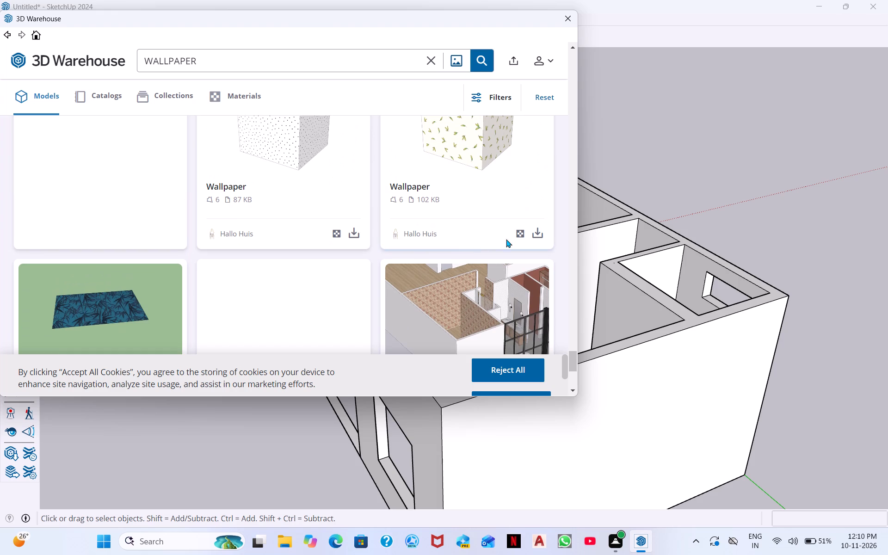
scroll(518, 228, up, 4)
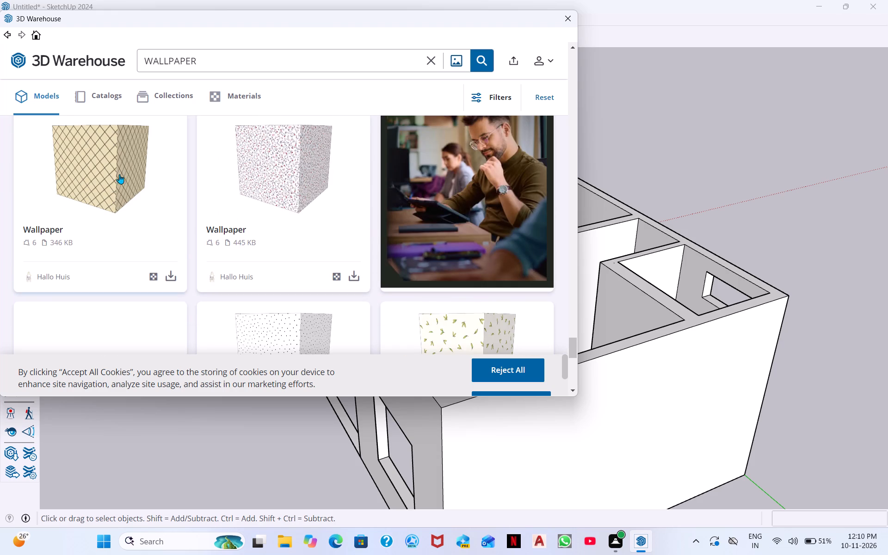
scroll(96, 164, down, 2)
scroll(441, 205, down, 2)
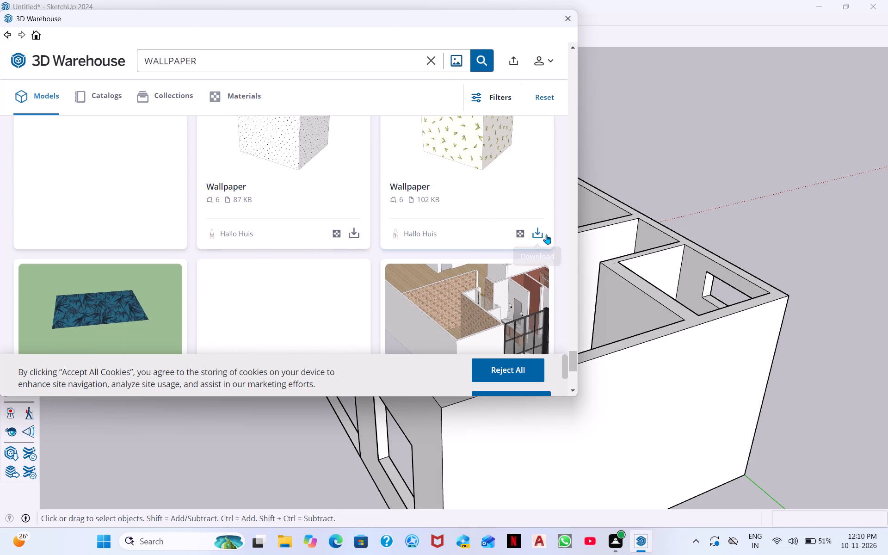
Load Hallo Huis's white Wallpaper cube with green leaves directly into the model and place it in the empty space beside the house.
double_click(538, 237)
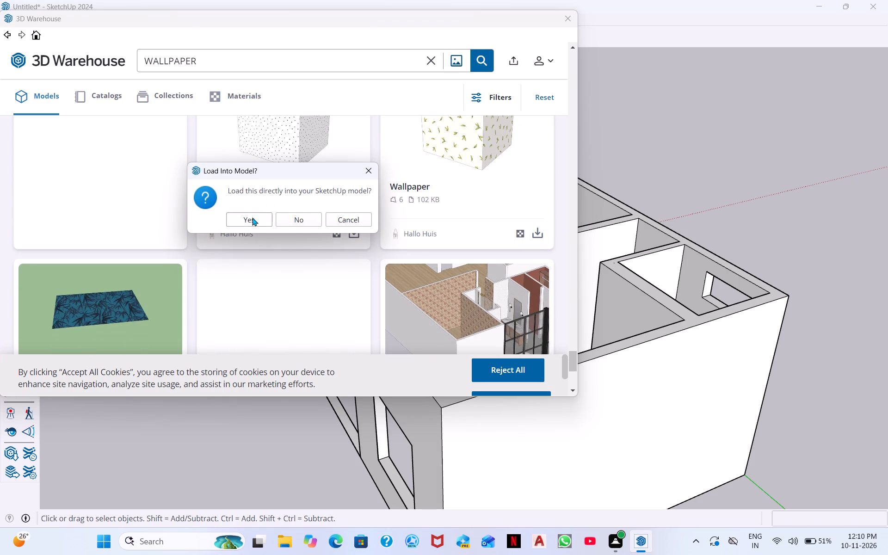
click(252, 217)
key(0)
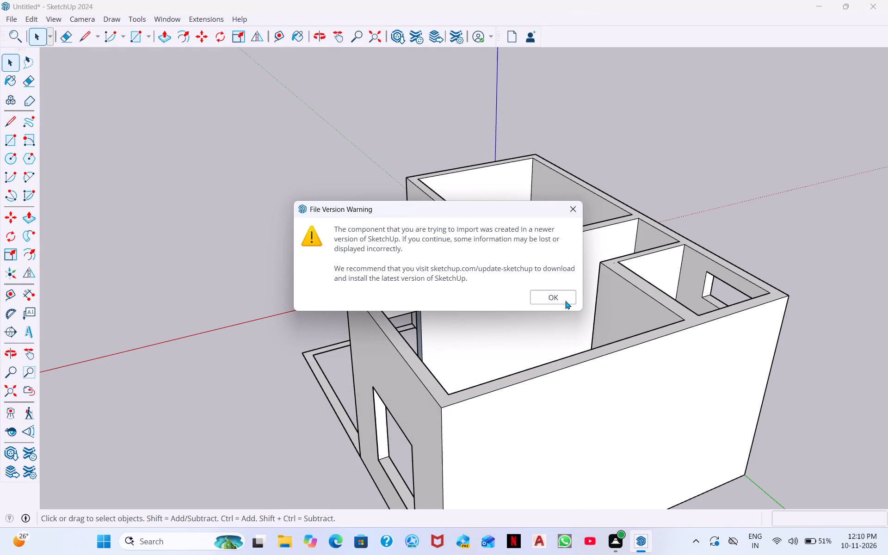
click(565, 301)
click(206, 249)
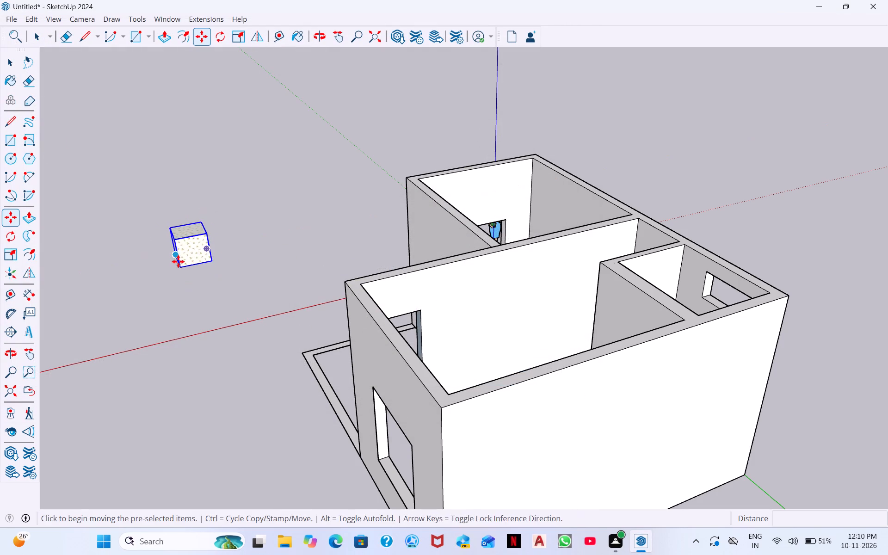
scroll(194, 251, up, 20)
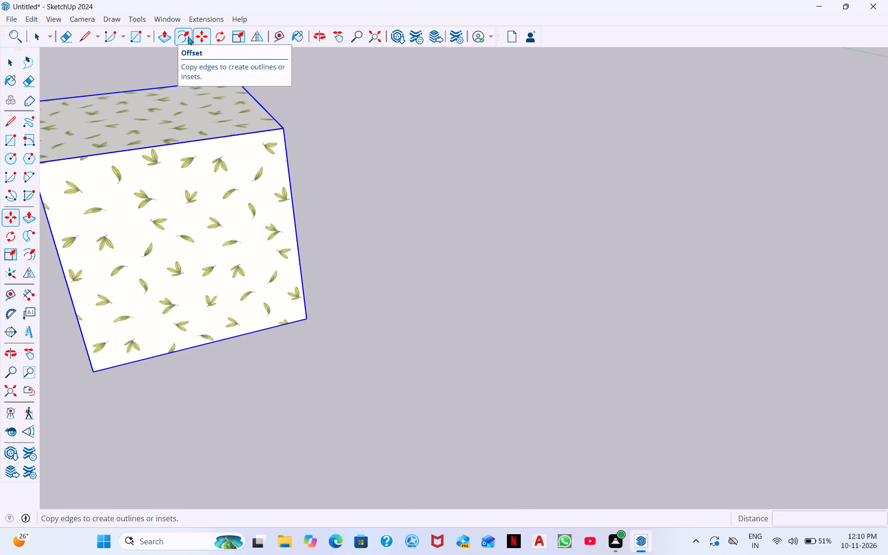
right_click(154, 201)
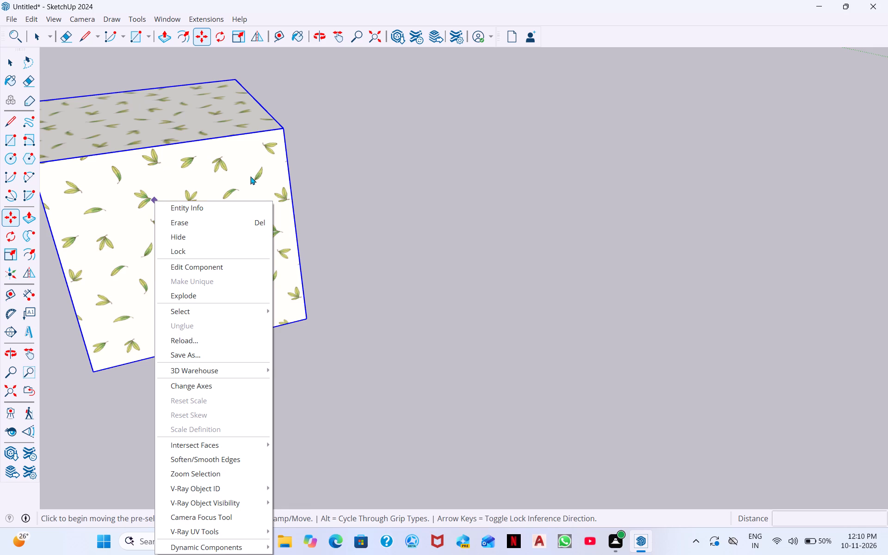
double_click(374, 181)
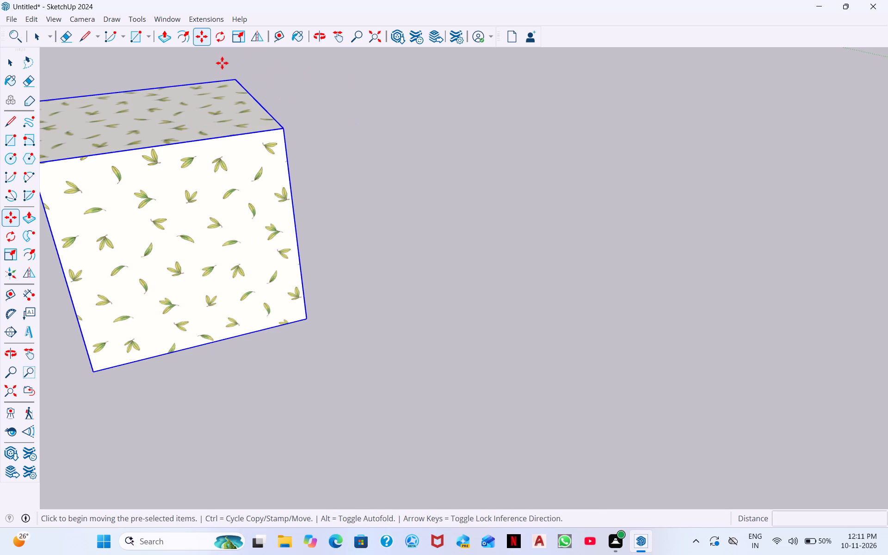
Scale the leaf-patterned wallpaper cube slightly taller and stretch it along the red axis by a factor of about 4.
click(240, 37)
drag(148, 110, 131, 73)
middle_drag(274, 193, 222, 208)
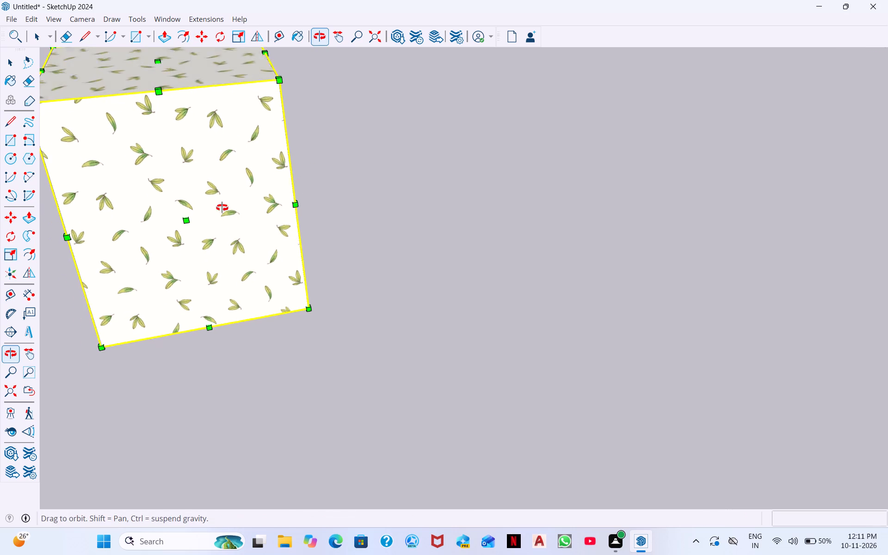
middle_drag(222, 208, 60, 172)
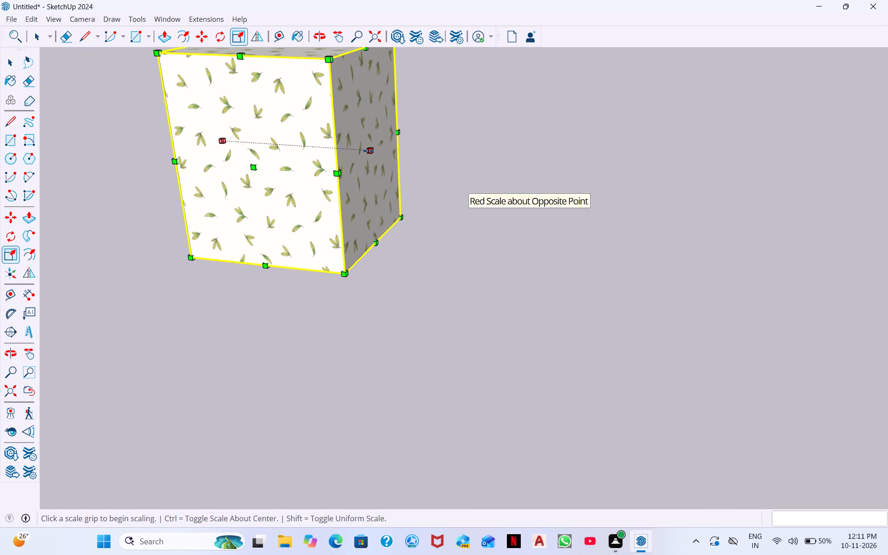
drag(368, 150, 887, 300)
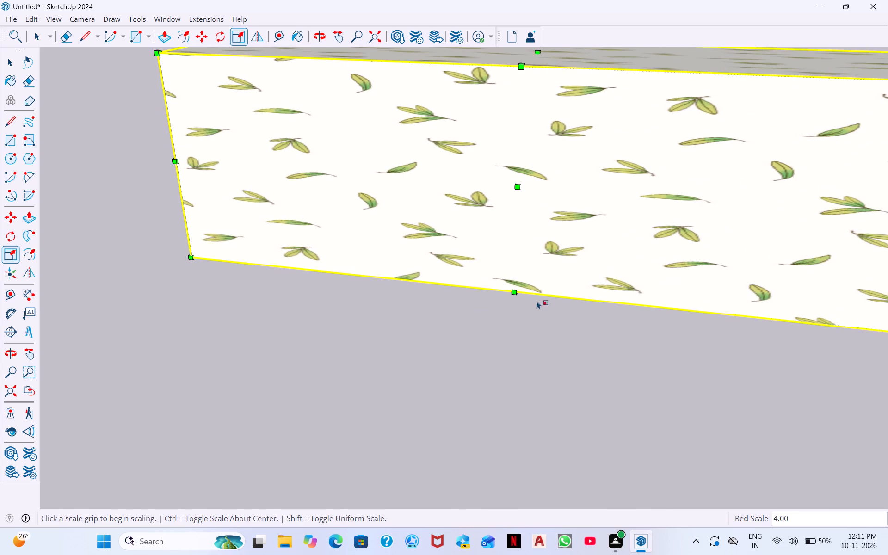
Stretch the wallpaper block downward along the blue axis from its underside.
middle_drag(539, 287, 518, 156)
middle_drag(554, 234, 534, 174)
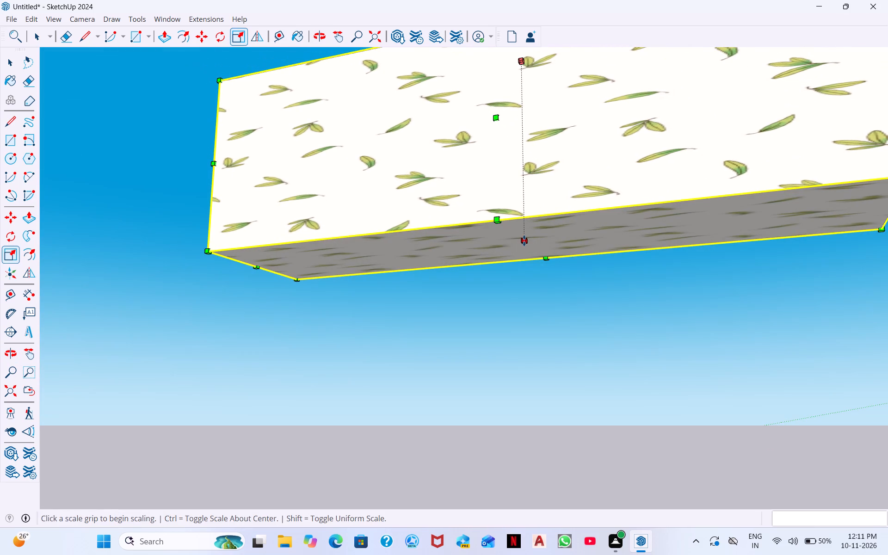
drag(524, 241, 513, 554)
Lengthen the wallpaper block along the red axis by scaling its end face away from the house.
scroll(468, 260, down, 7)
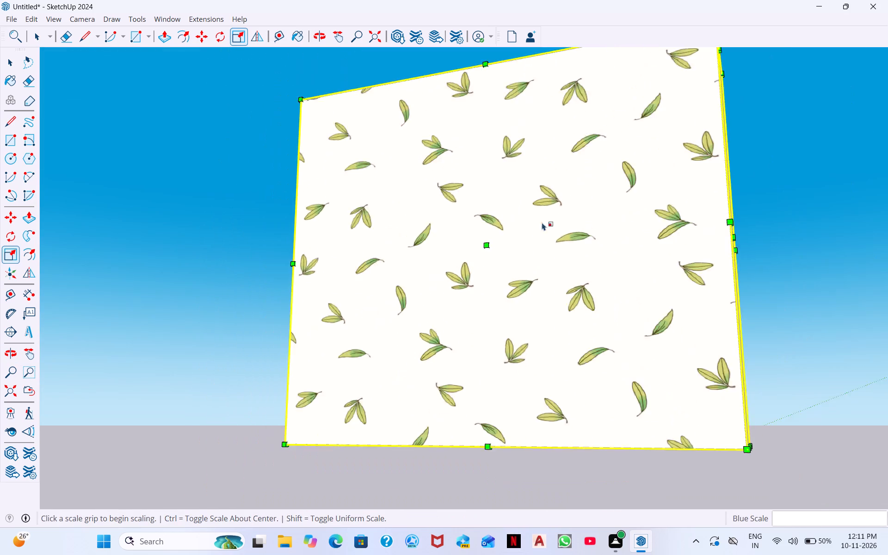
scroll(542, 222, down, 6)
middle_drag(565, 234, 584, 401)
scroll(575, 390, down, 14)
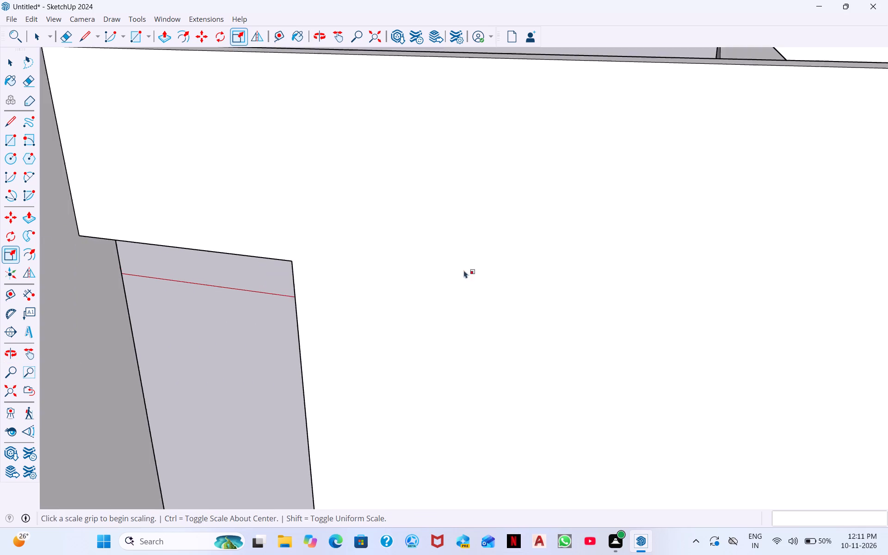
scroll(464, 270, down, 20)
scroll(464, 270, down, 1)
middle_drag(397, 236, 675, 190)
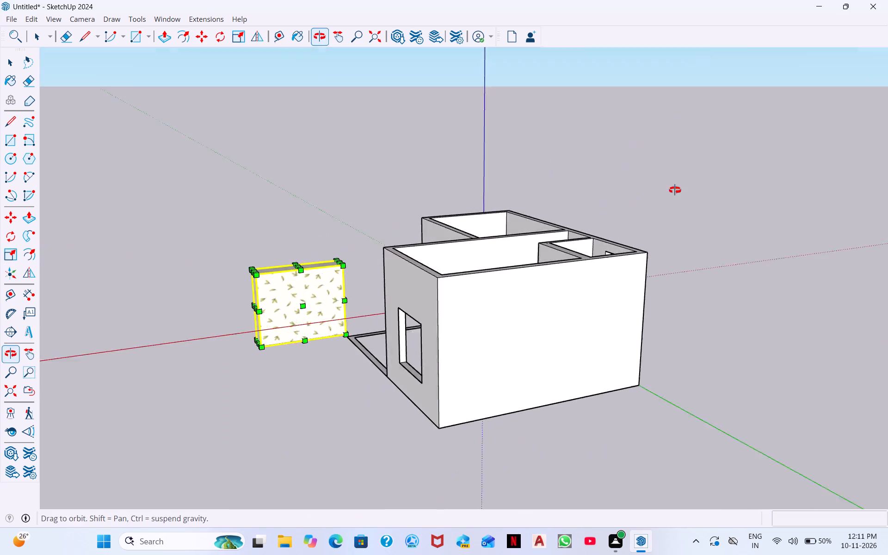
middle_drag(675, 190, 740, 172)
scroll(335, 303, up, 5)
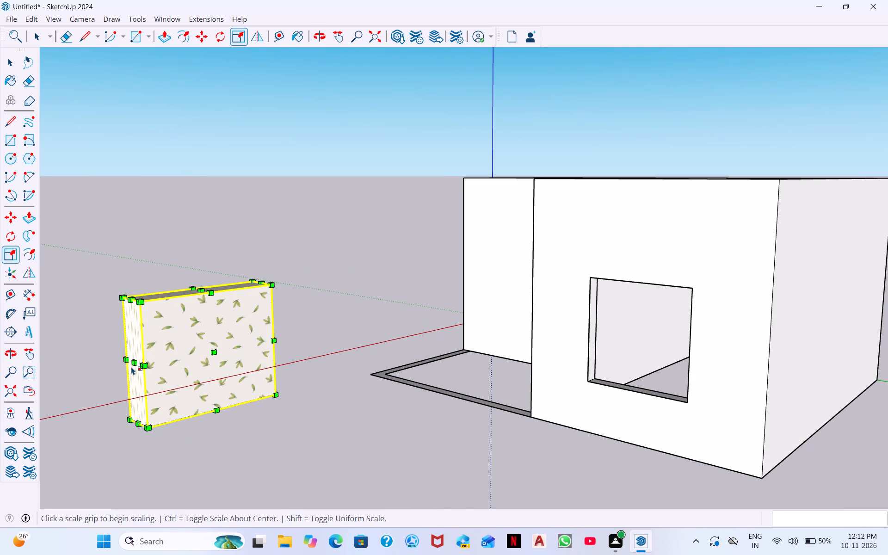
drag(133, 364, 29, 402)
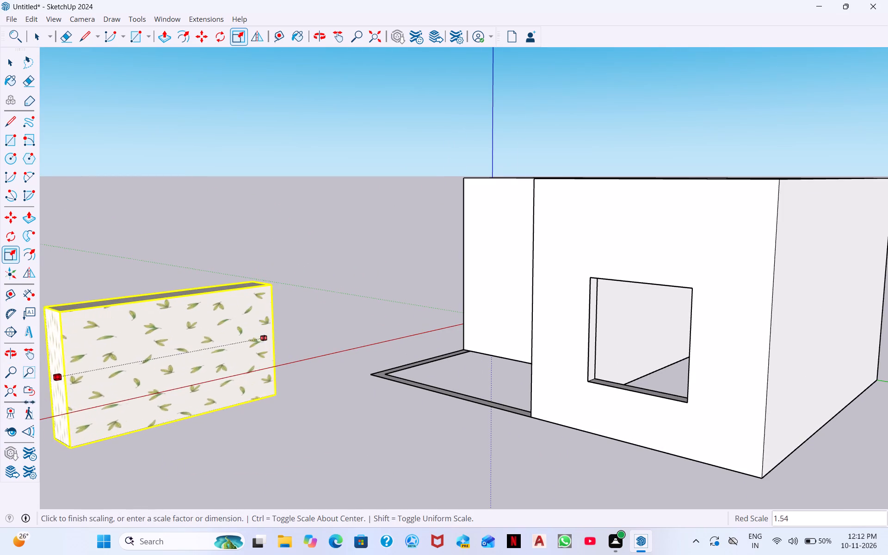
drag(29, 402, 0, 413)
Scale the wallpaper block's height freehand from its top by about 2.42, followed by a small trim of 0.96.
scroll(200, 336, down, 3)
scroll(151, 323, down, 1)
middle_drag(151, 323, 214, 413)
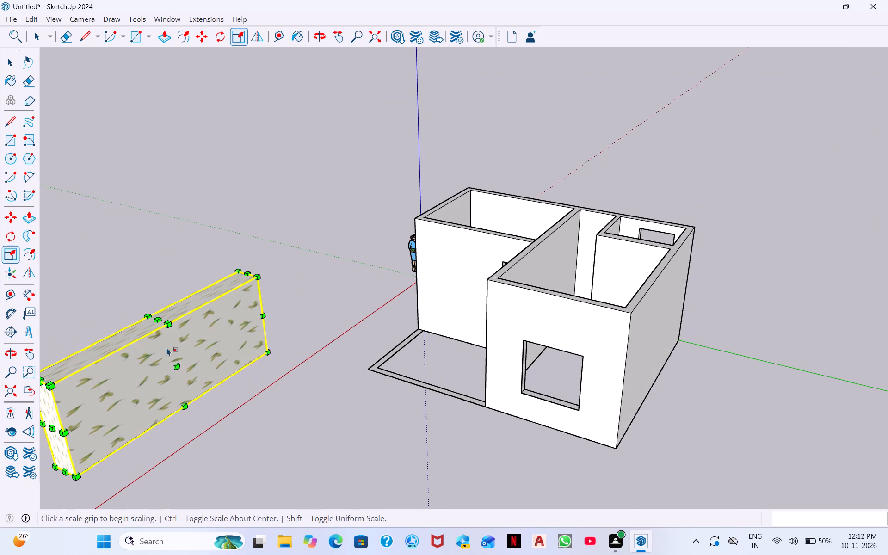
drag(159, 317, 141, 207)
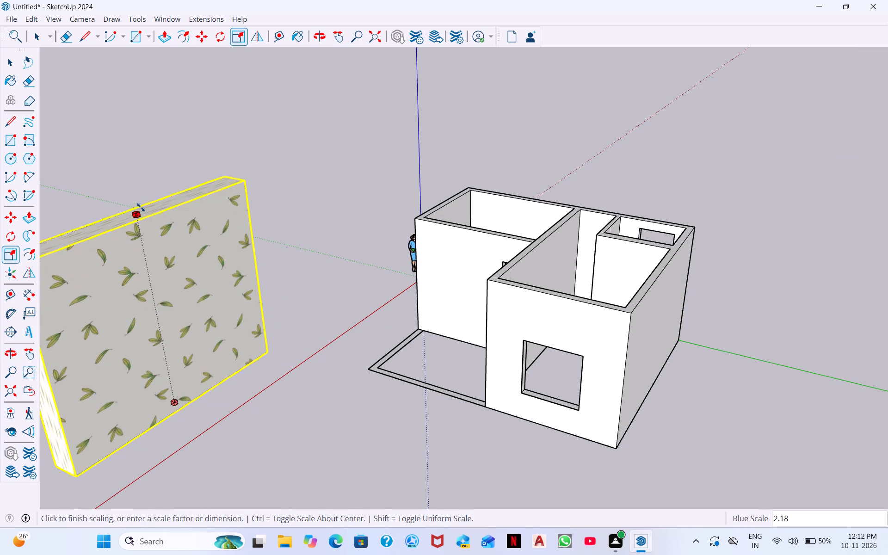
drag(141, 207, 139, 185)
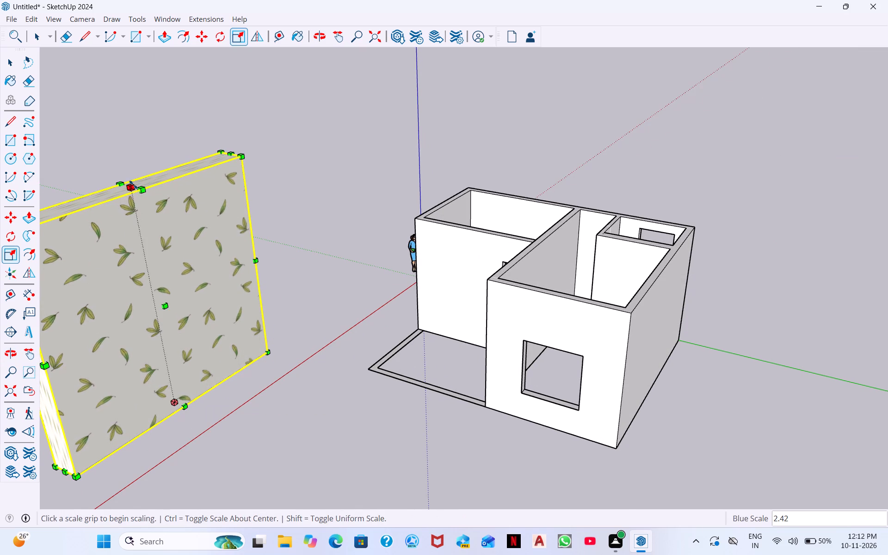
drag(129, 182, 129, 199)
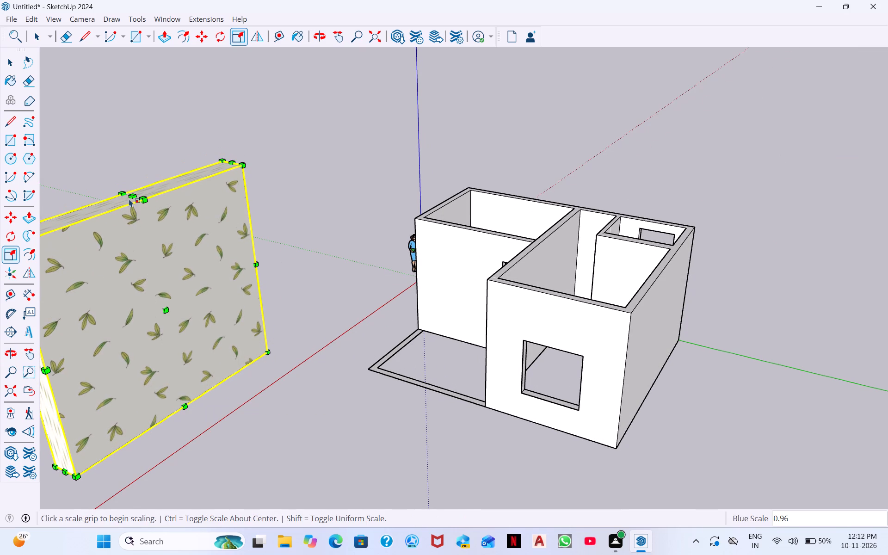
Set the wallpaper block's height along the blue axis to 10' with the Scale tool.
click(129, 199)
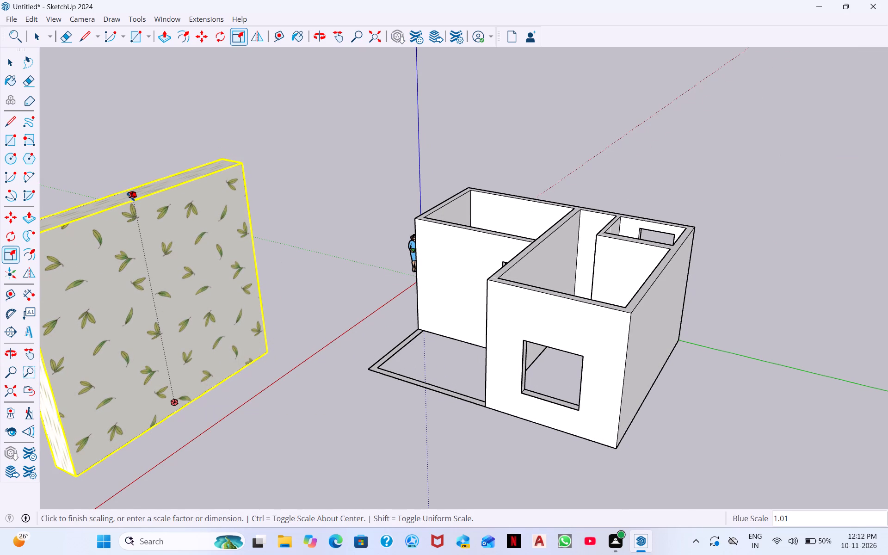
text(10)
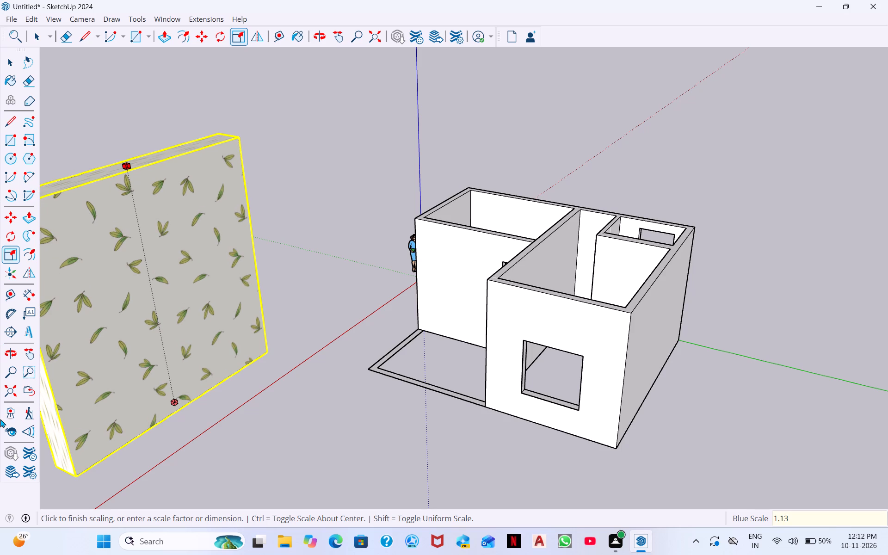
key(BackSpace)
text(10)
key(apostrophe)
key(Return)
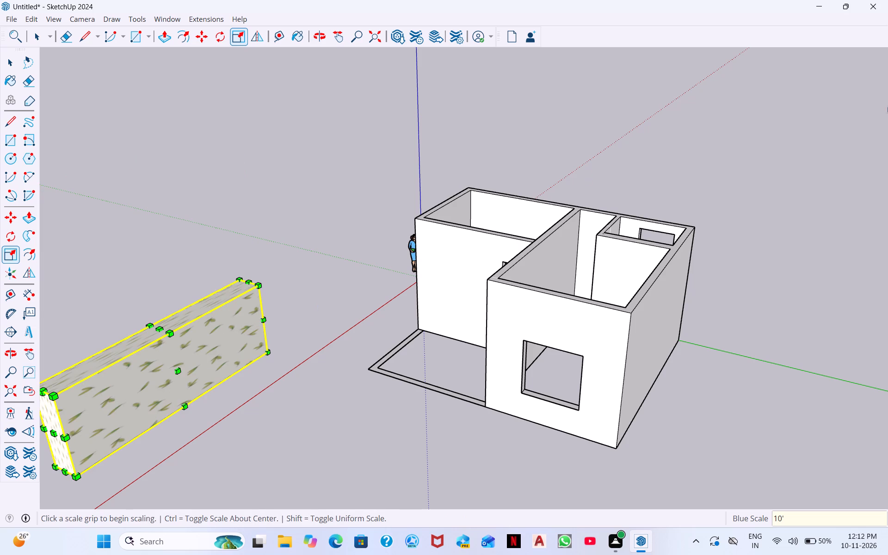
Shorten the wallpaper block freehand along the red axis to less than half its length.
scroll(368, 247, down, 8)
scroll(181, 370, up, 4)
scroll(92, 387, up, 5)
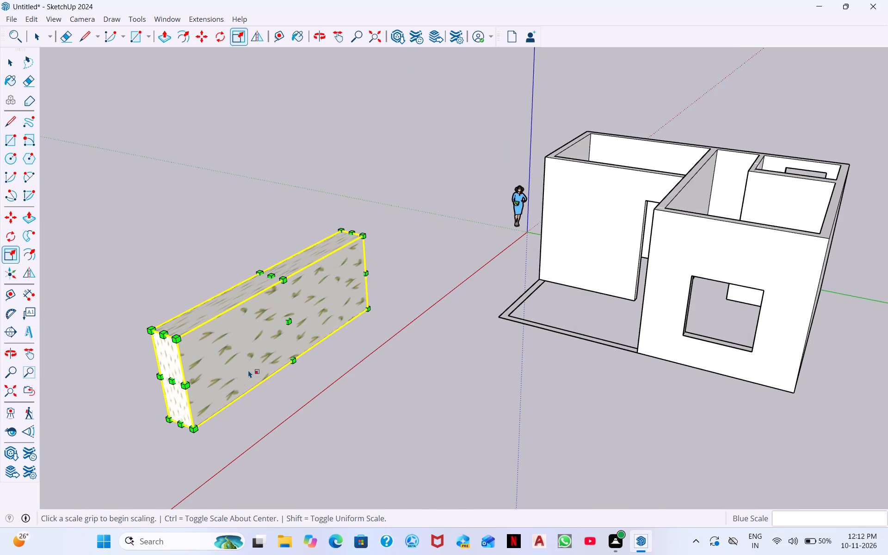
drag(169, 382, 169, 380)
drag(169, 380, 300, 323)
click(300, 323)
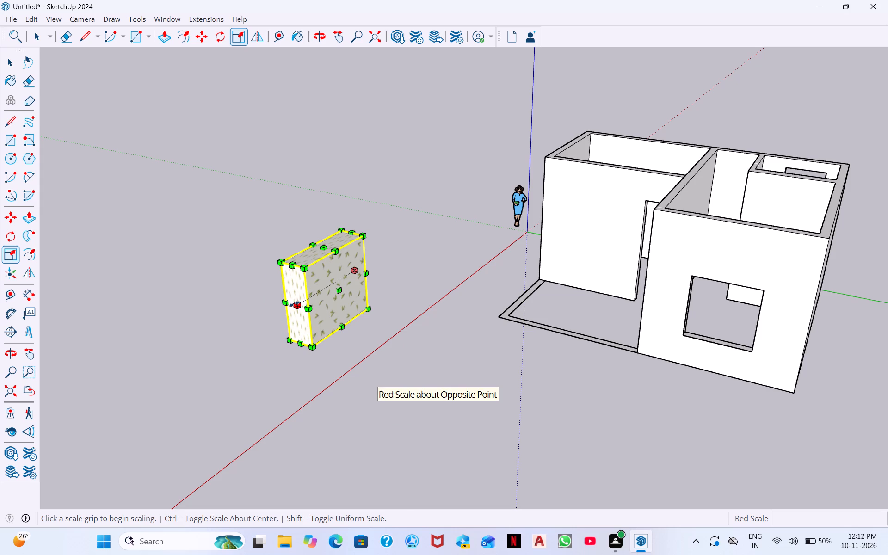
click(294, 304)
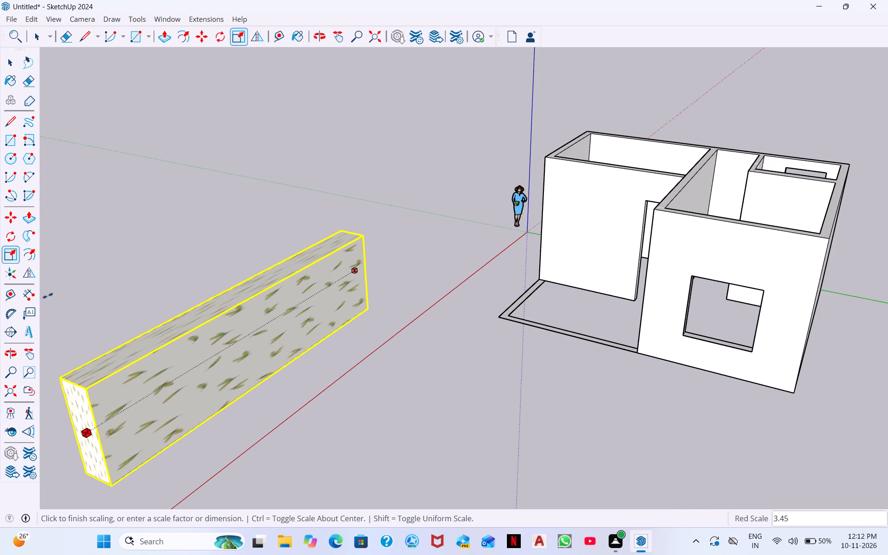
Measure the inner side wall of the front room between its top corners with the Dimension tool.
click(27, 299)
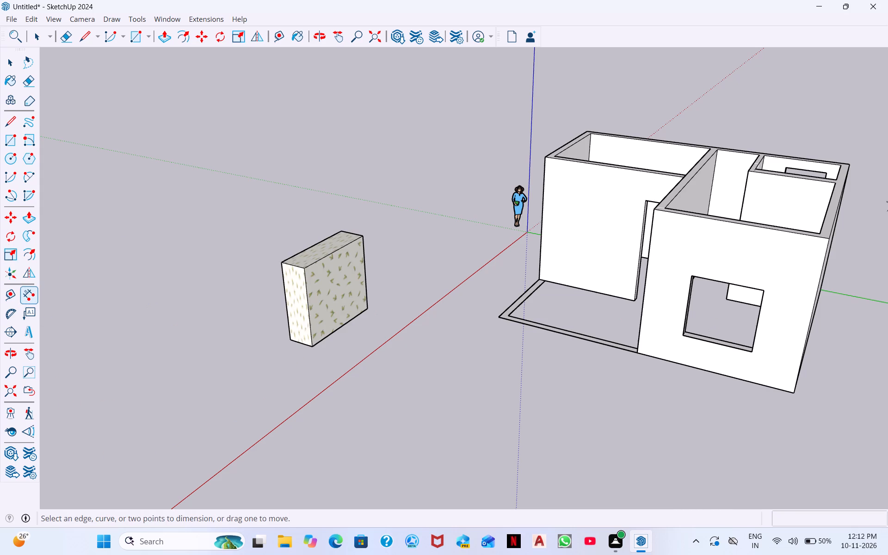
scroll(884, 209, up, 5)
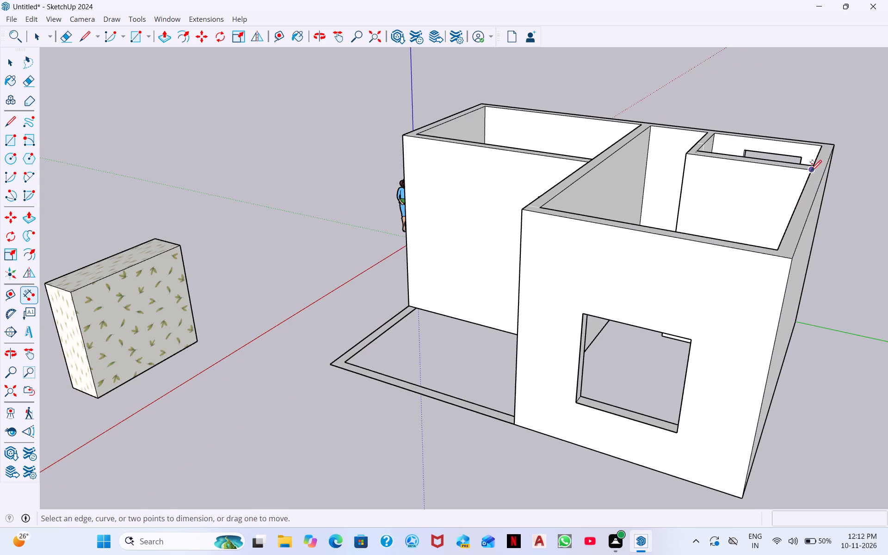
click(811, 170)
click(778, 248)
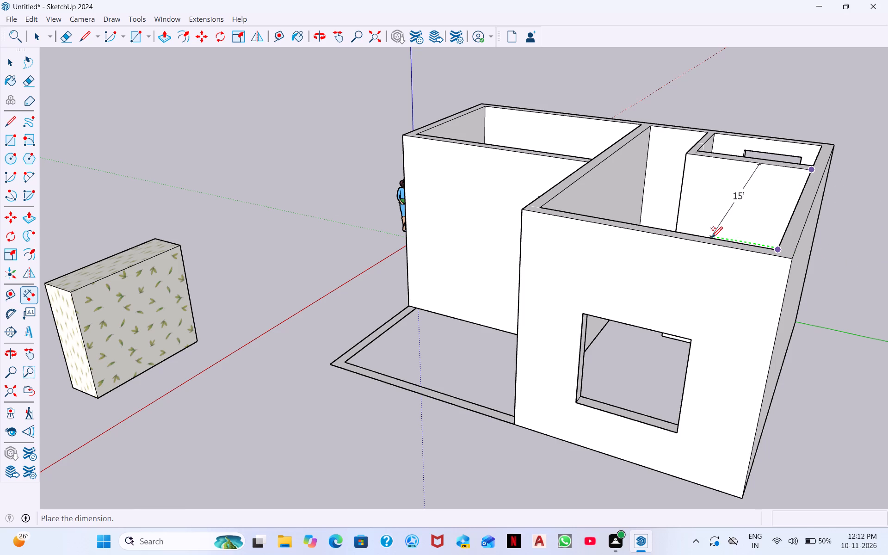
key(space)
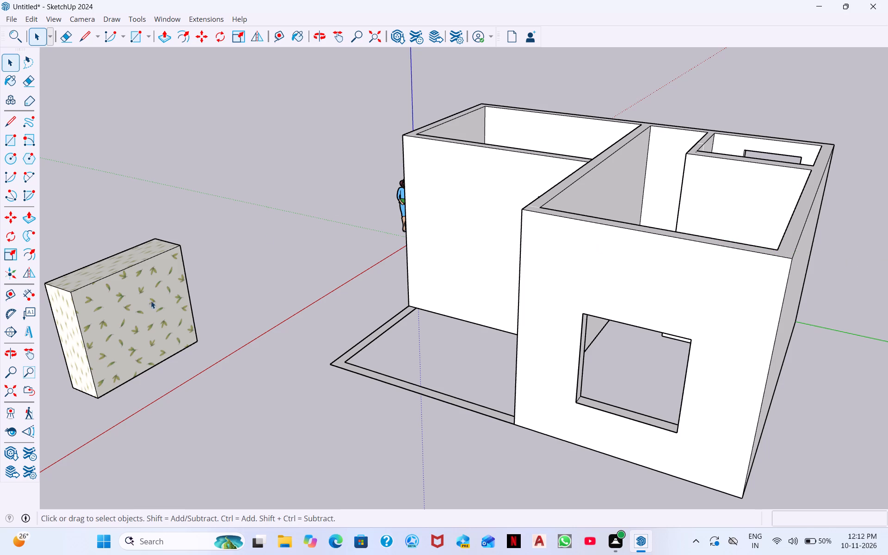
Select the wallpaper block and scale its length along the red axis to 15'.
click(136, 301)
middle_drag(108, 320, 173, 301)
scroll(288, 233, down, 2)
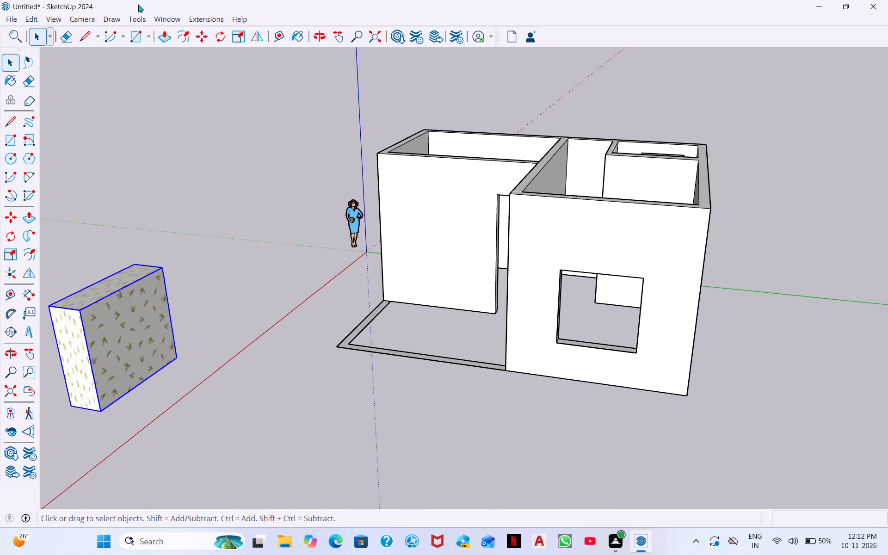
click(238, 37)
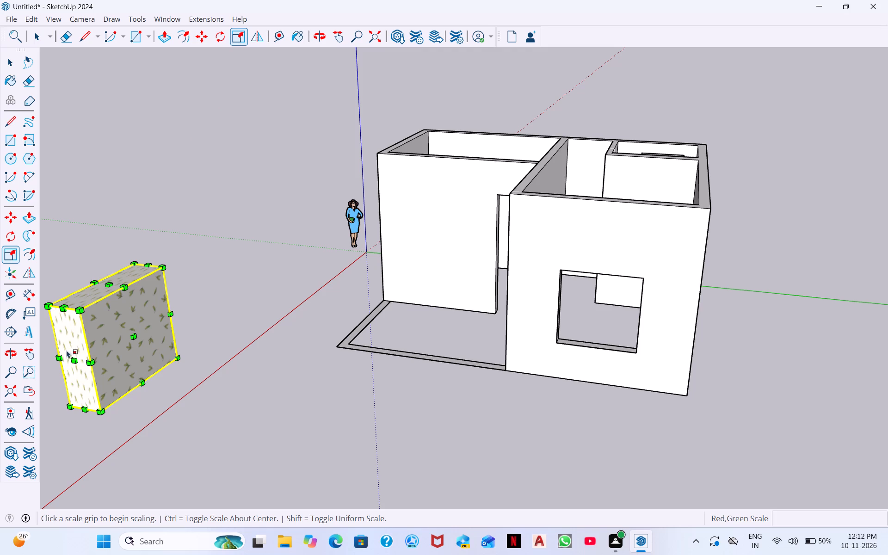
drag(72, 361, 54, 380)
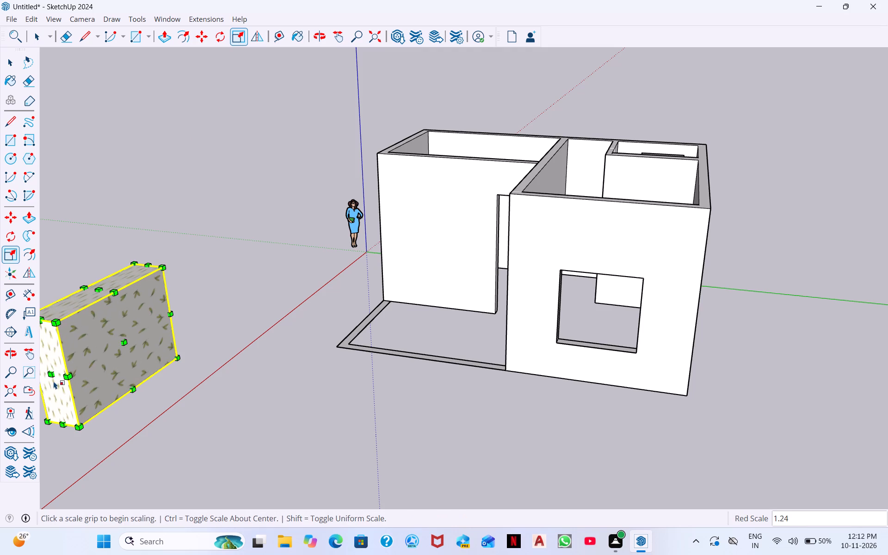
drag(55, 376, 90, 357)
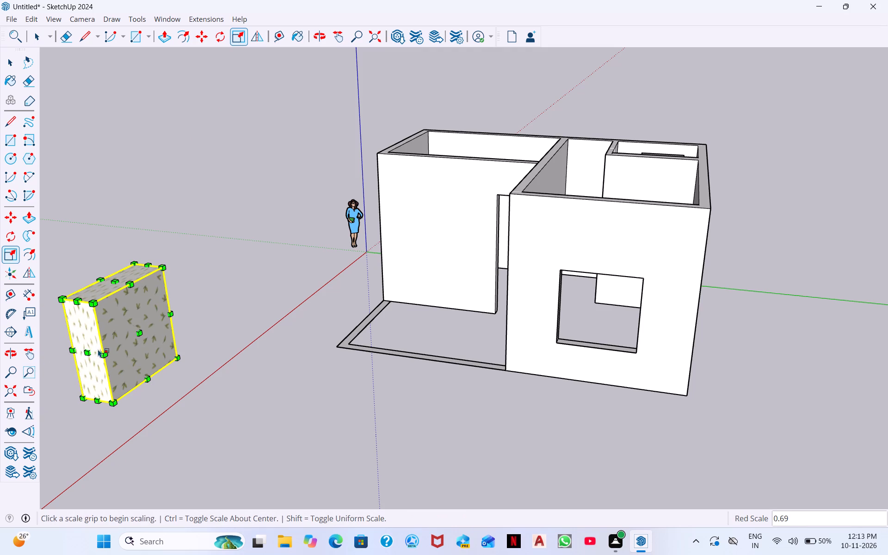
click(79, 351)
click(82, 353)
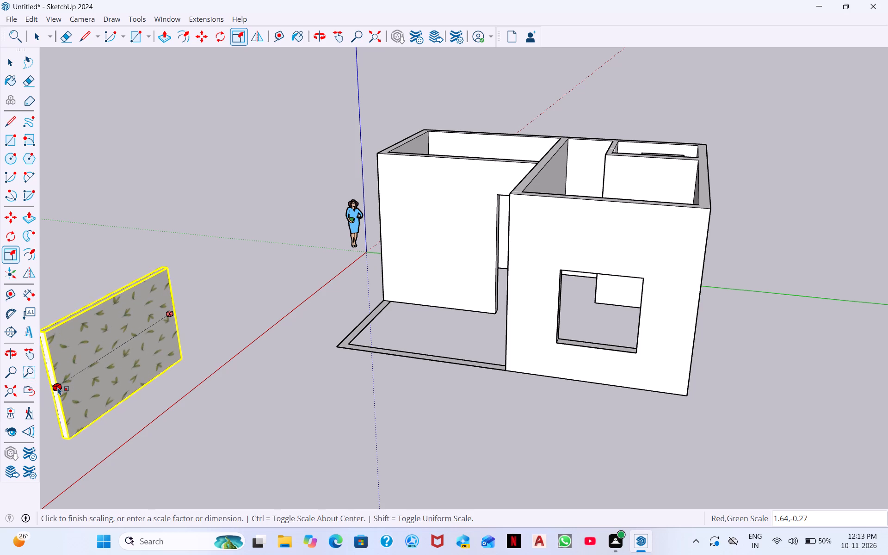
text(15)
key(apostrophe)
key(Return)
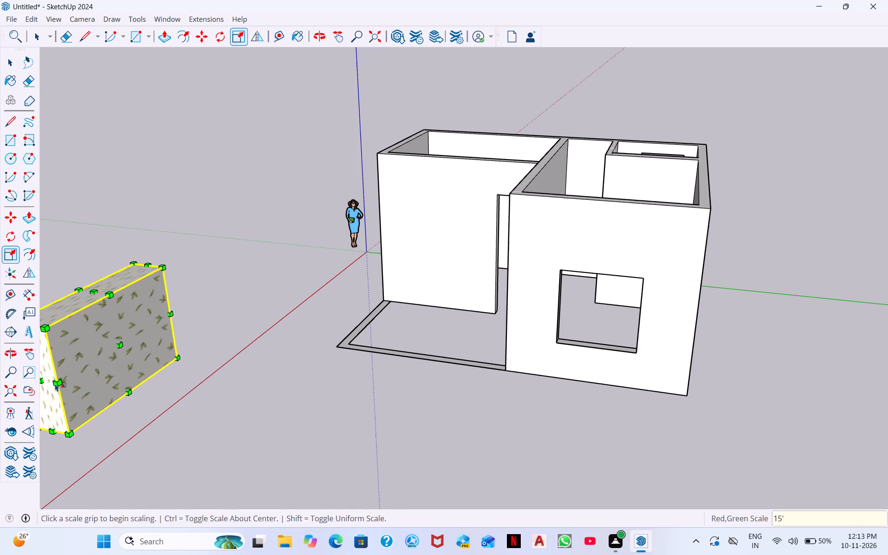
Flatten the wallpaper block into a thin panel, scaling its thickness along the green axis by about 0.12.
scroll(353, 490, down, 8)
scroll(113, 397, up, 5)
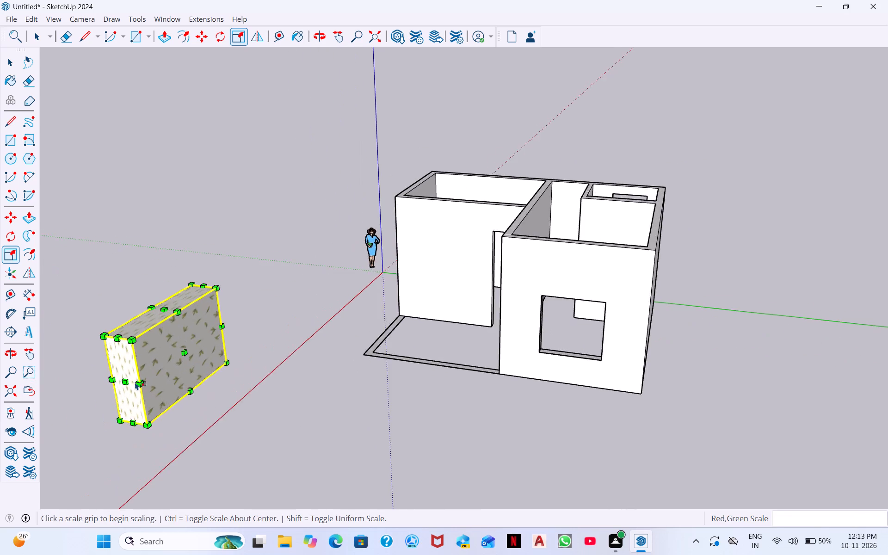
scroll(135, 382, up, 5)
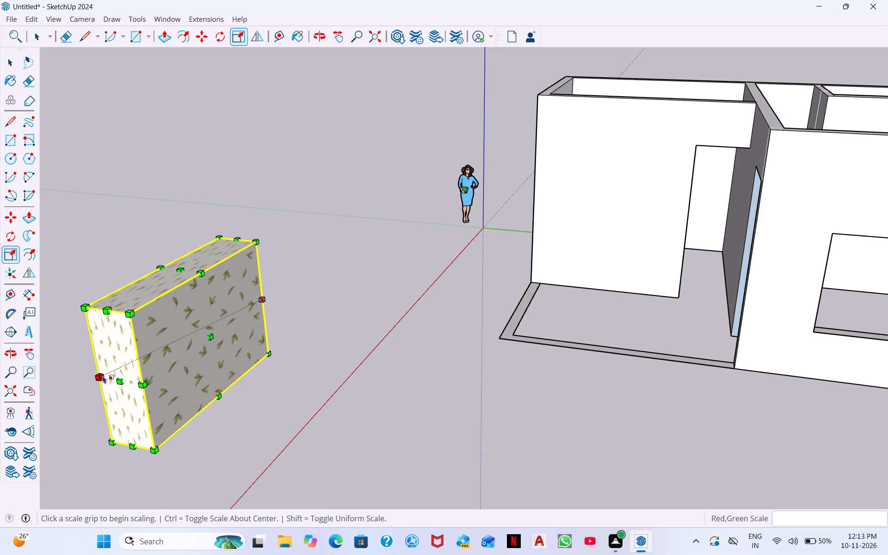
drag(103, 376, 130, 393)
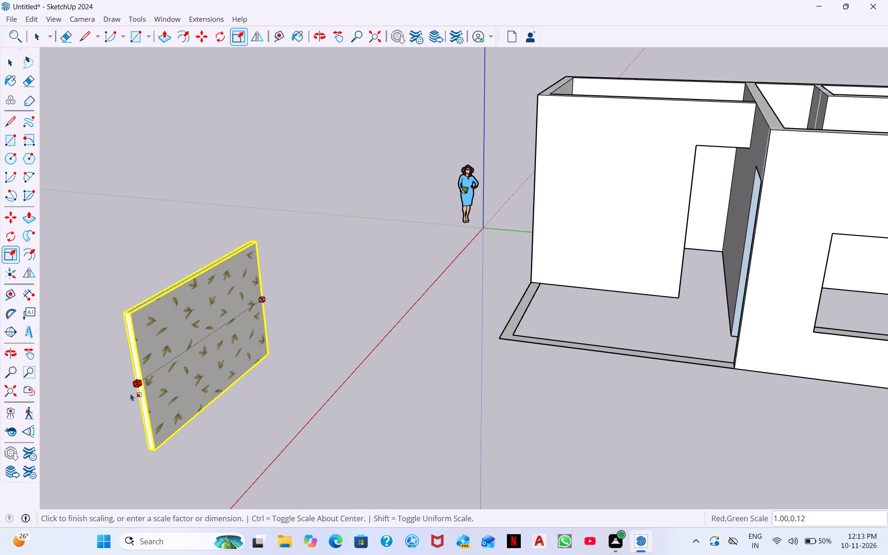
drag(130, 393, 124, 398)
Scale the wallpaper panel freehand from its near end along the red and green axes, adjusting its length and making it thinner.
click(124, 398)
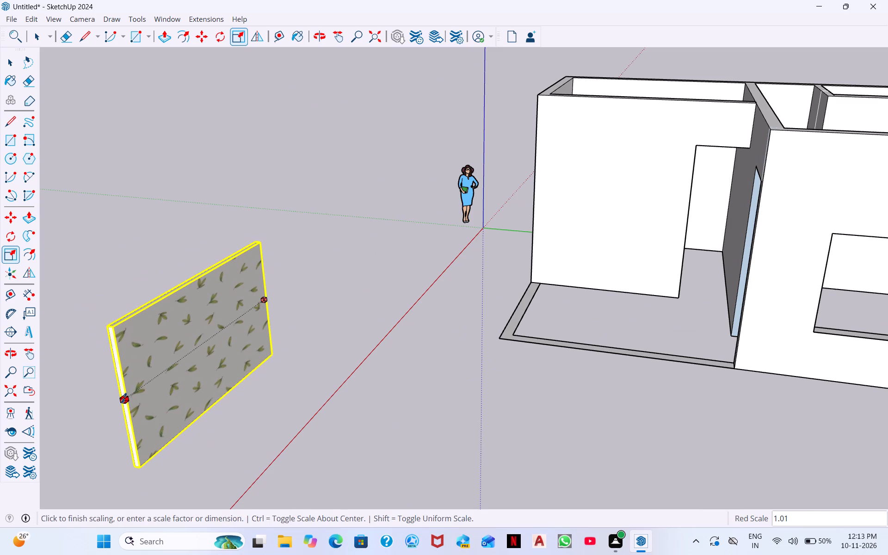
click(111, 395)
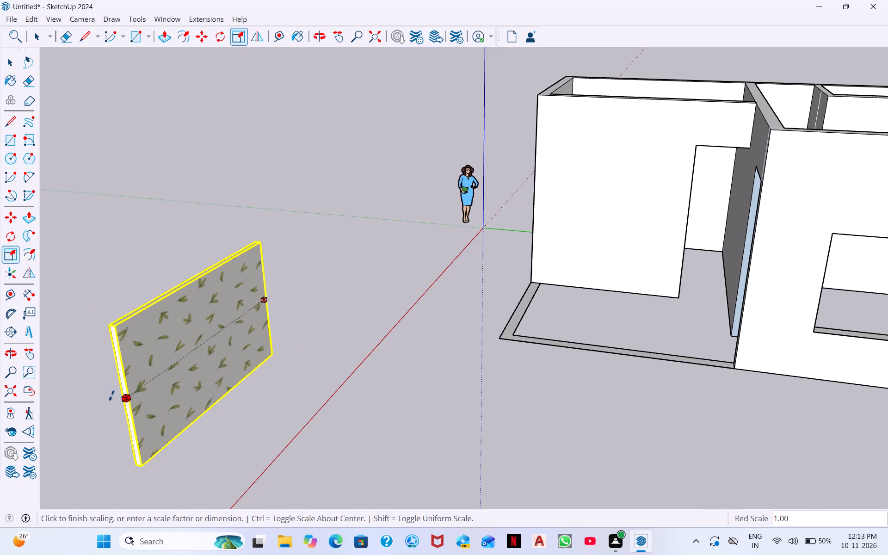
middle_drag(160, 366, 333, 355)
scroll(197, 425, up, 5)
middle_drag(273, 423, 272, 401)
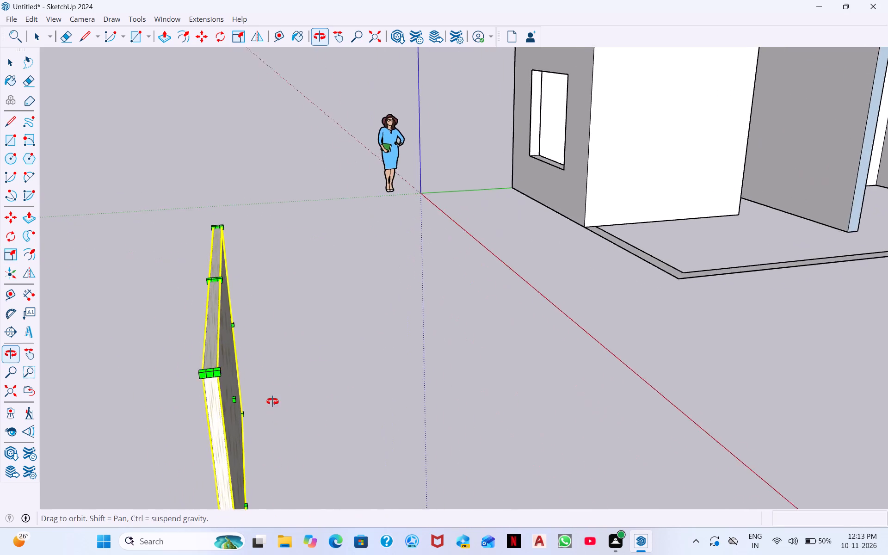
middle_drag(272, 401, 287, 331)
scroll(264, 302, up, 6)
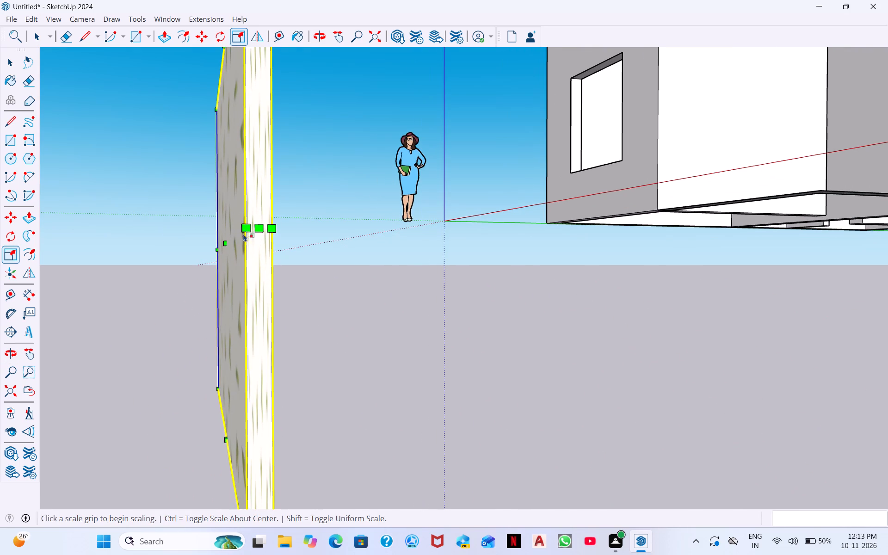
drag(246, 225, 276, 241)
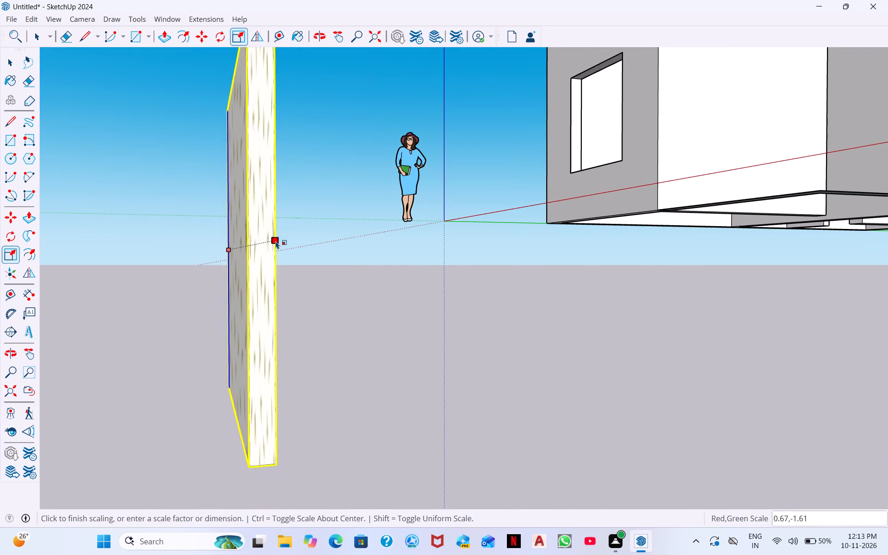
drag(276, 241, 233, 244)
click(233, 244)
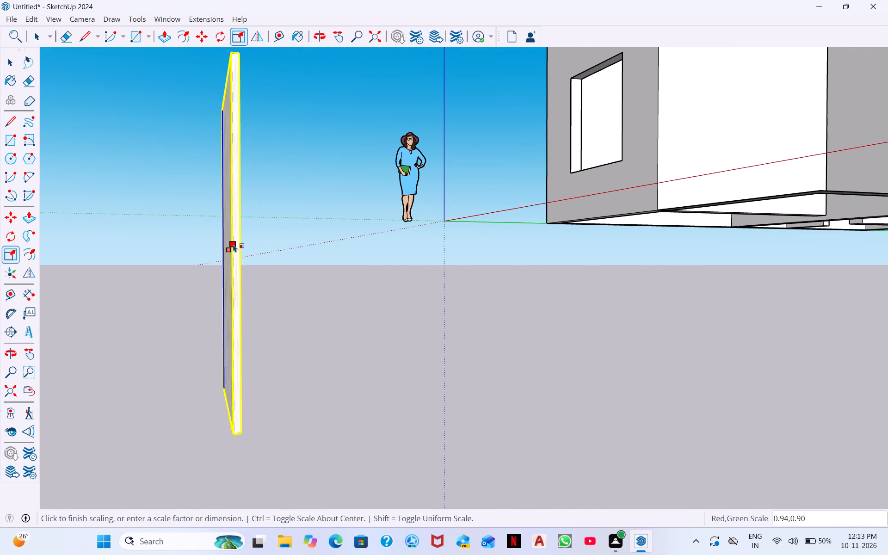
click(233, 244)
Scale the wallpaper panel's length along the red axis to 15'.
scroll(247, 249, down, 3)
middle_drag(275, 268, 50, 242)
scroll(164, 236, up, 8)
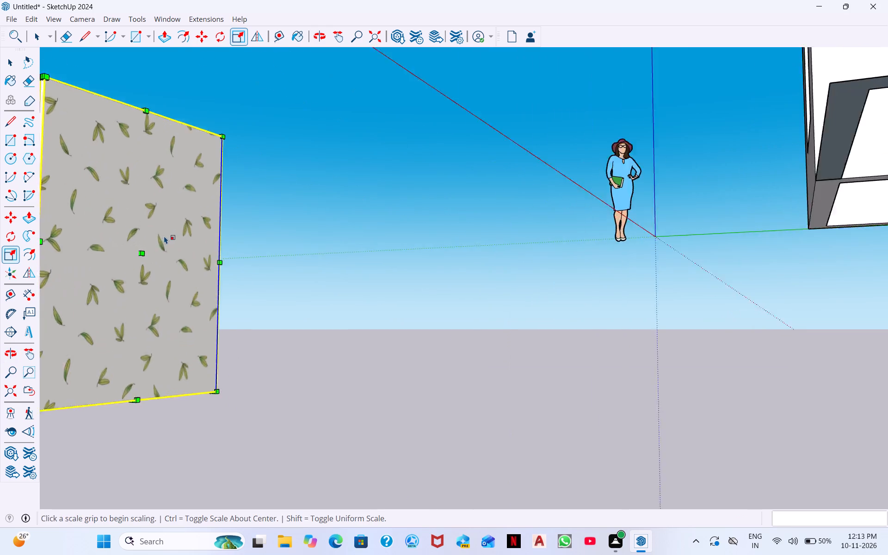
scroll(164, 236, up, 2)
scroll(155, 259, down, 7)
middle_drag(94, 302, 321, 274)
scroll(286, 219, up, 5)
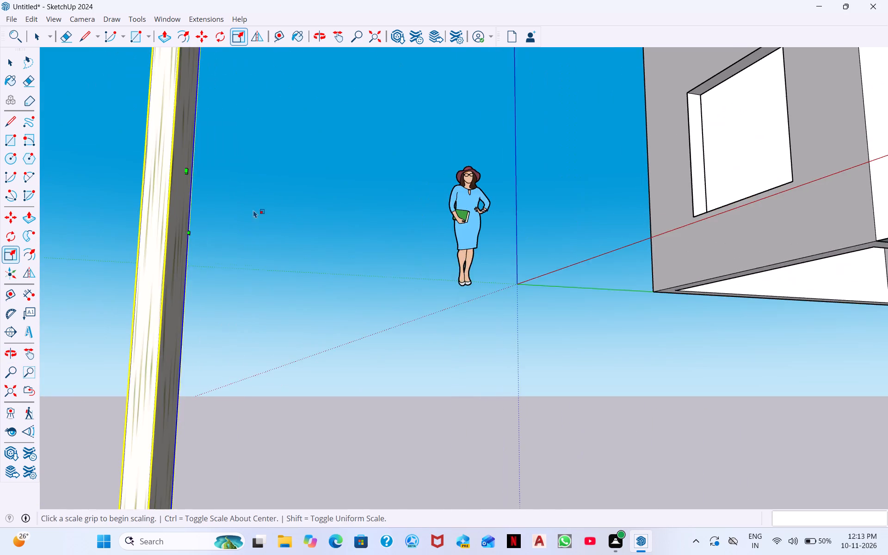
middle_drag(219, 201, 205, 253)
scroll(203, 259, down, 9)
scroll(102, 331, up, 6)
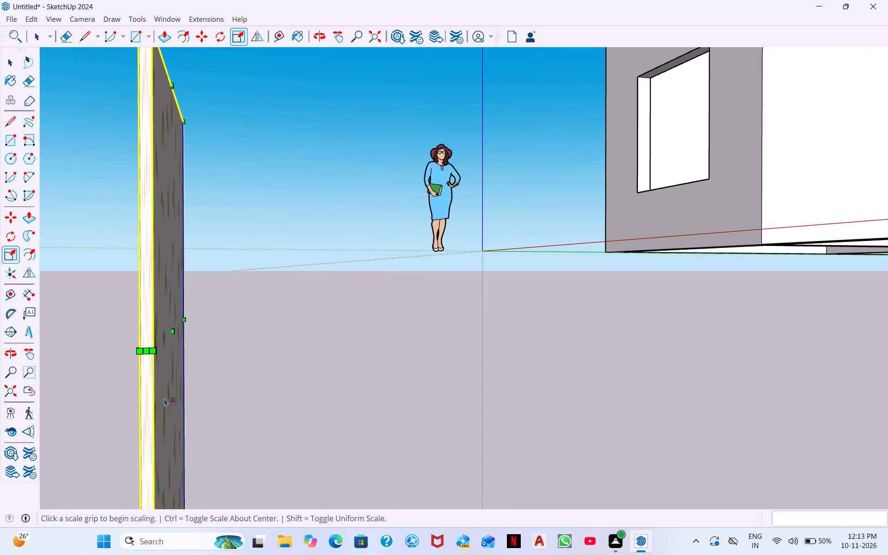
click(148, 351)
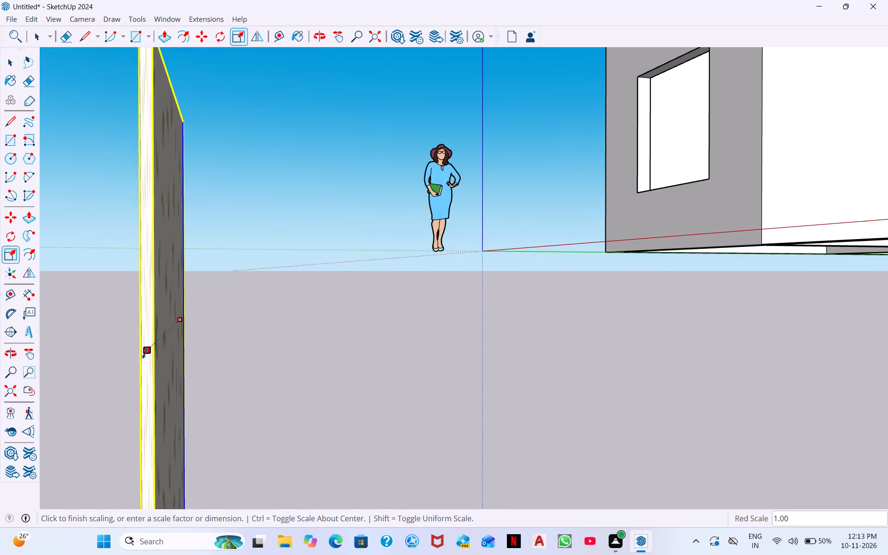
text(15')
key(Return)
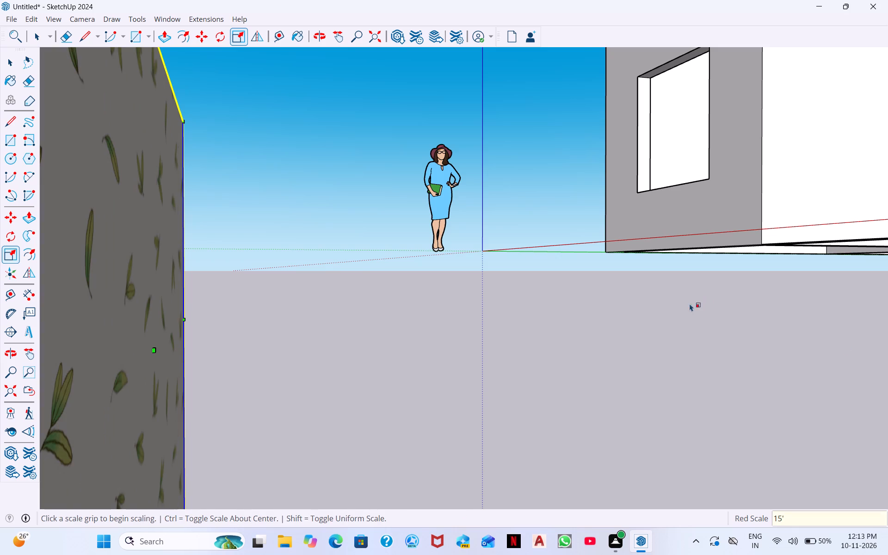
key(space)
Move the wallpaper panel by its top back corner onto the inner top corner of the large rear room's back wall, beside the partition.
scroll(673, 321, down, 3)
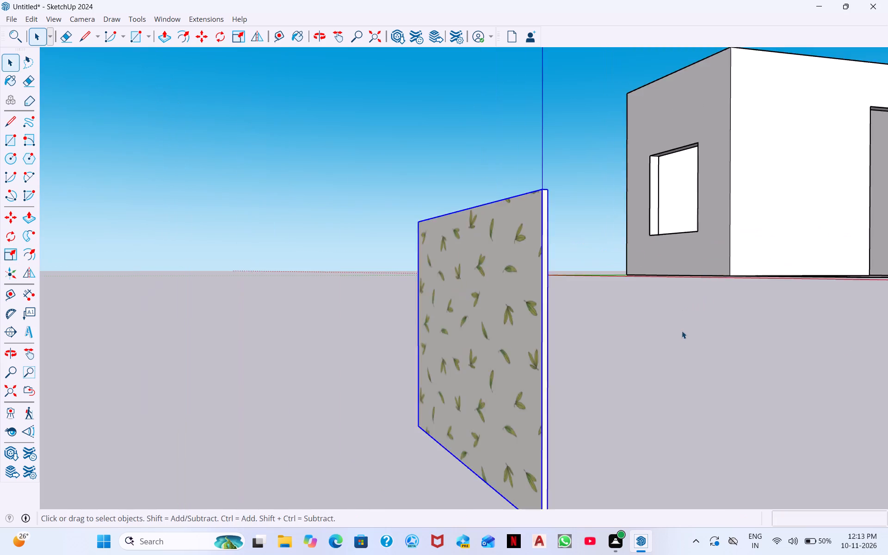
scroll(682, 331, down, 5)
middle_drag(689, 393, 875, 433)
scroll(875, 434, down, 1)
scroll(862, 341, up, 3)
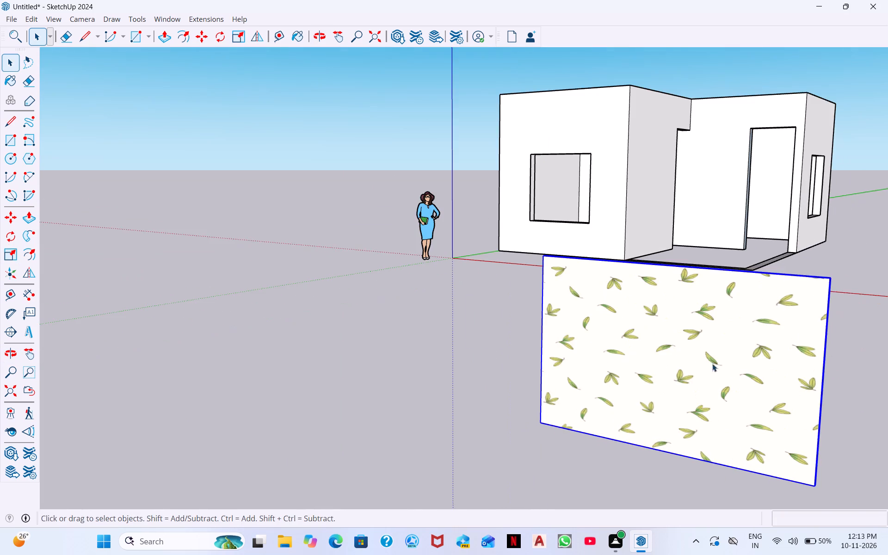
middle_drag(761, 373, 770, 483)
scroll(554, 386, up, 1)
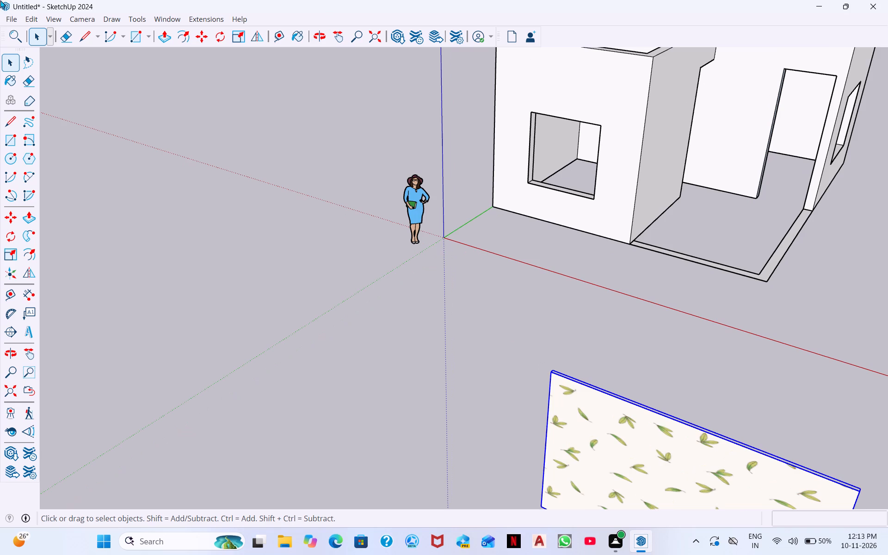
click(201, 43)
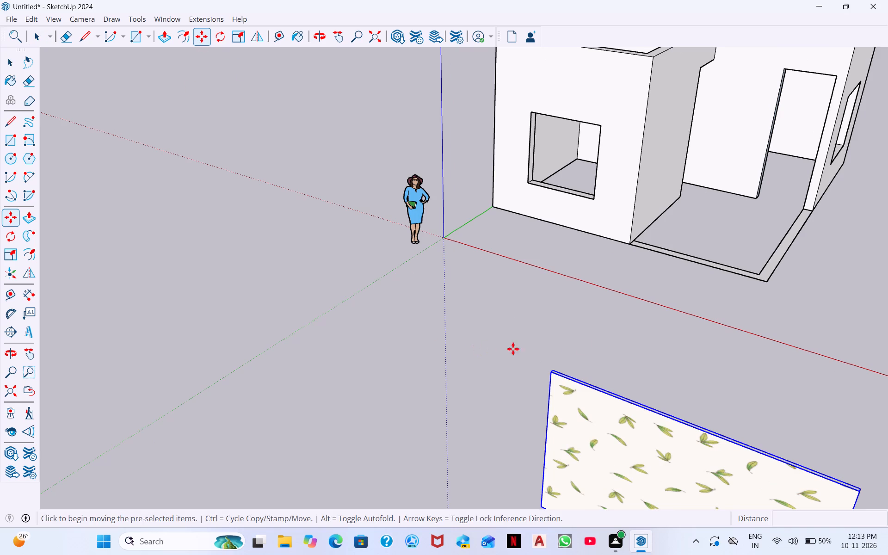
scroll(549, 365, up, 10)
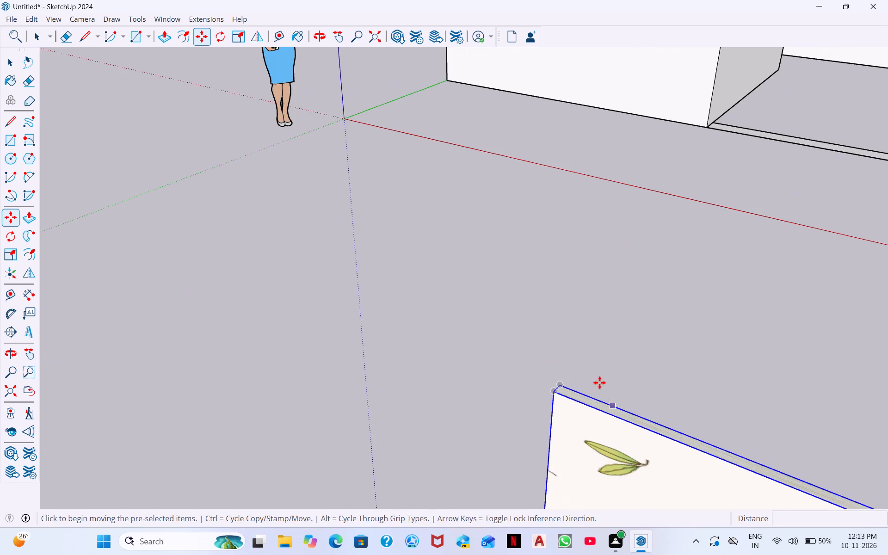
click(561, 384)
scroll(618, 228, down, 7)
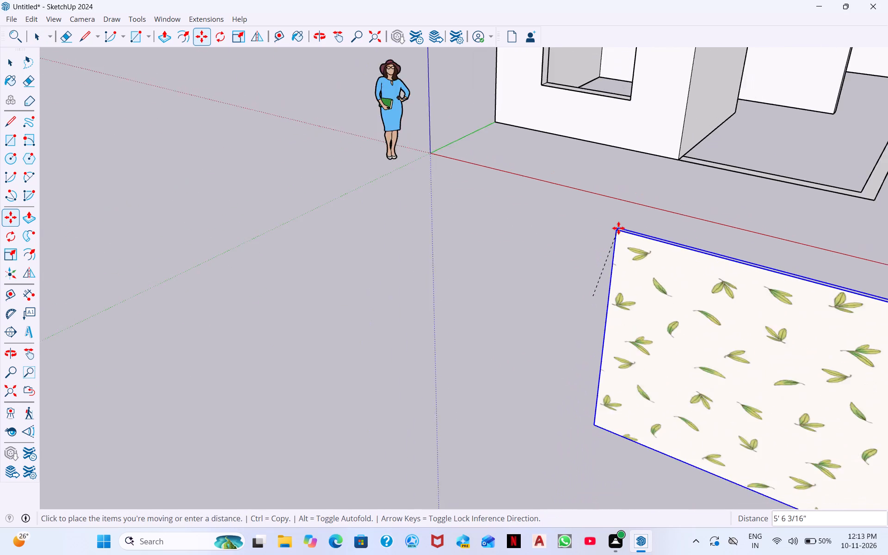
scroll(618, 228, down, 4)
middle_drag(737, 142, 713, 402)
scroll(745, 329, down, 7)
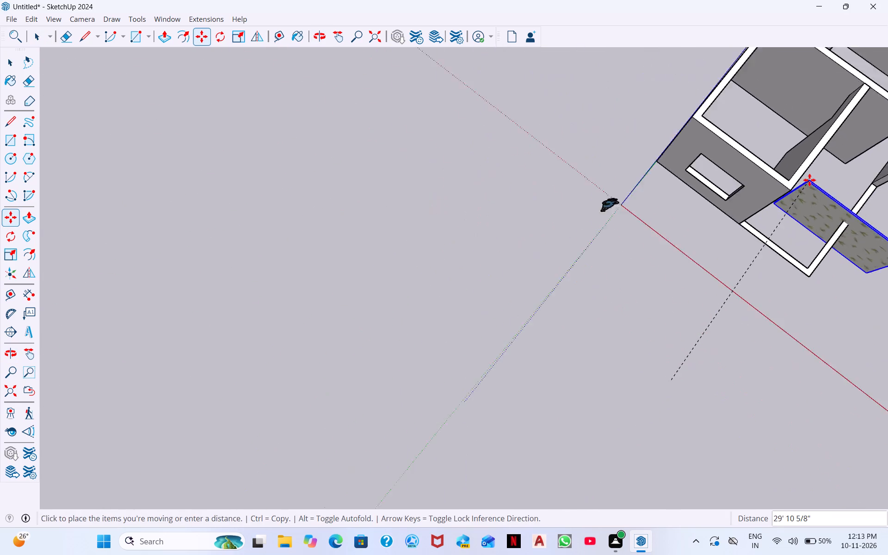
scroll(809, 180, down, 3)
click(376, 39)
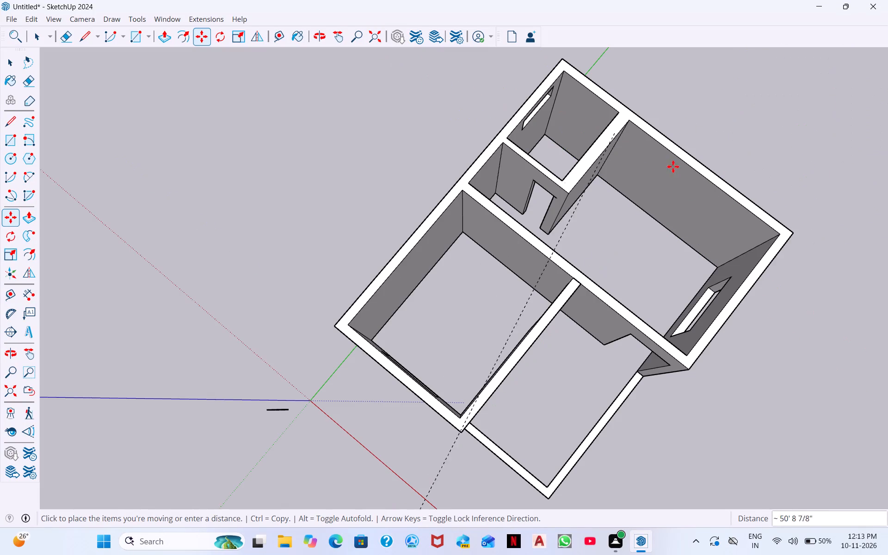
scroll(633, 135, up, 10)
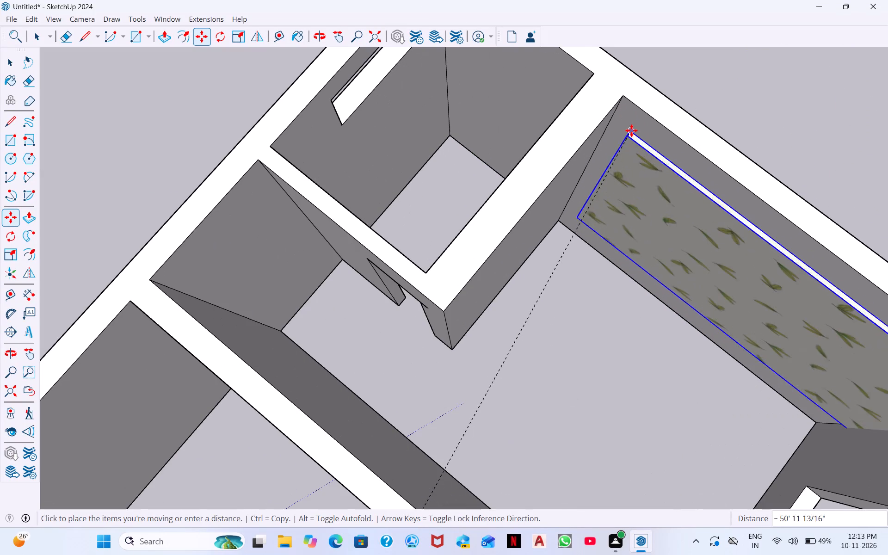
click(623, 94)
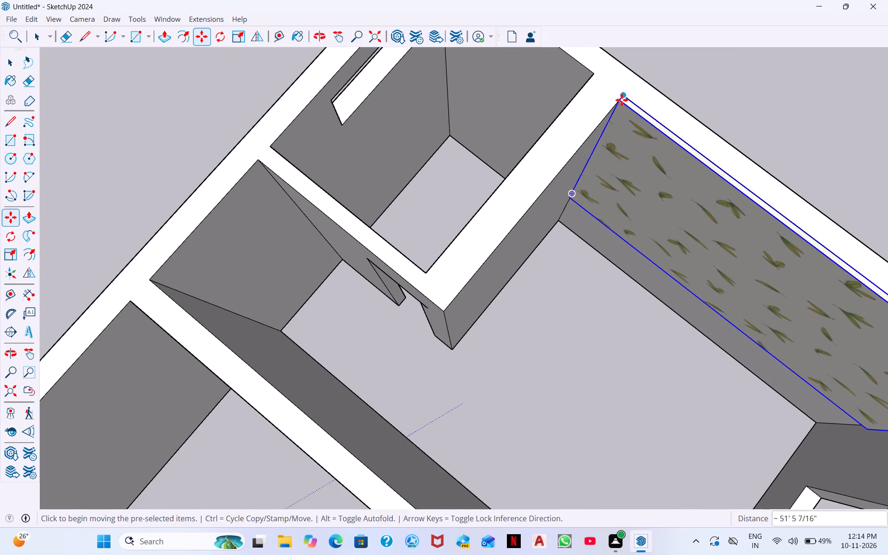
Examine how the wallpaper panel fits the rear room's back wall from above, from the front and from below.
middle_drag(792, 239, 814, 92)
scroll(820, 113, down, 1)
middle_drag(782, 273, 840, 108)
middle_drag(819, 296, 819, 370)
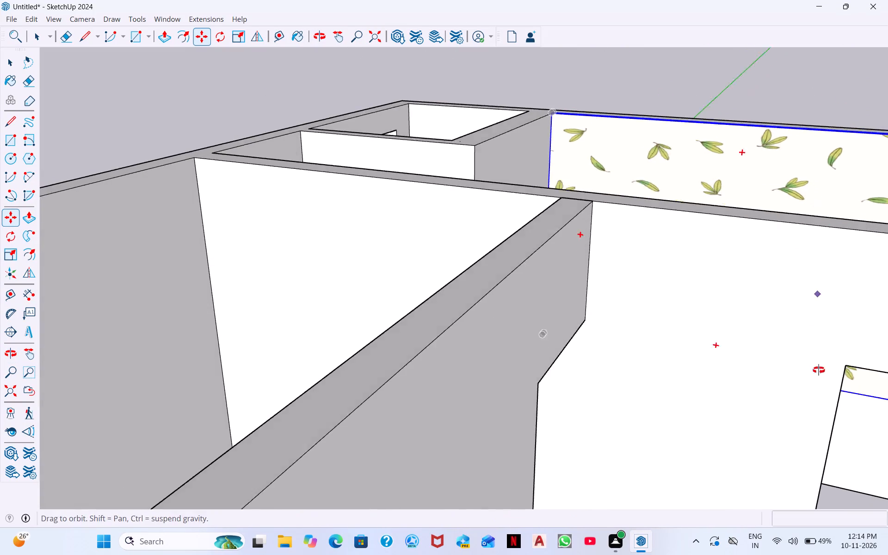
middle_drag(819, 370, 816, 409)
middle_drag(814, 198, 865, 251)
scroll(837, 238, down, 11)
middle_drag(725, 215, 820, 210)
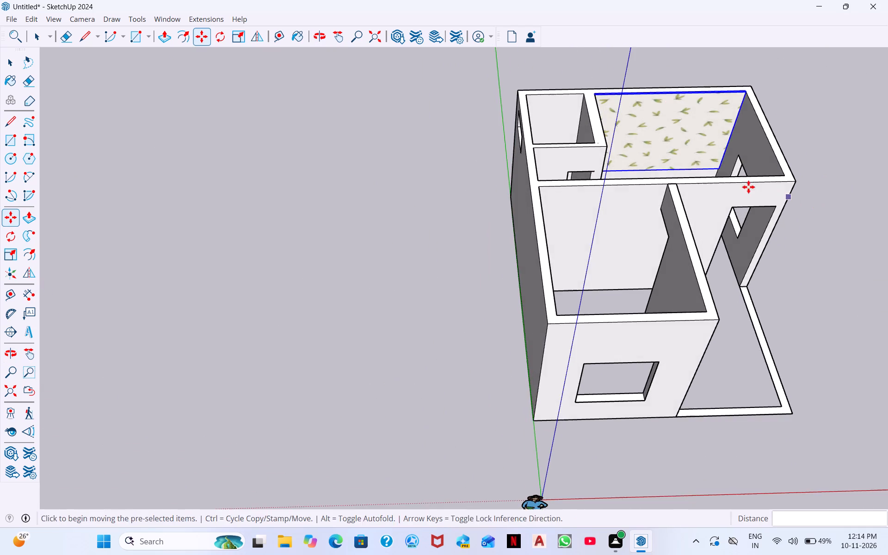
middle_drag(721, 175, 672, 80)
middle_drag(744, 161, 740, 97)
middle_drag(760, 288, 766, 172)
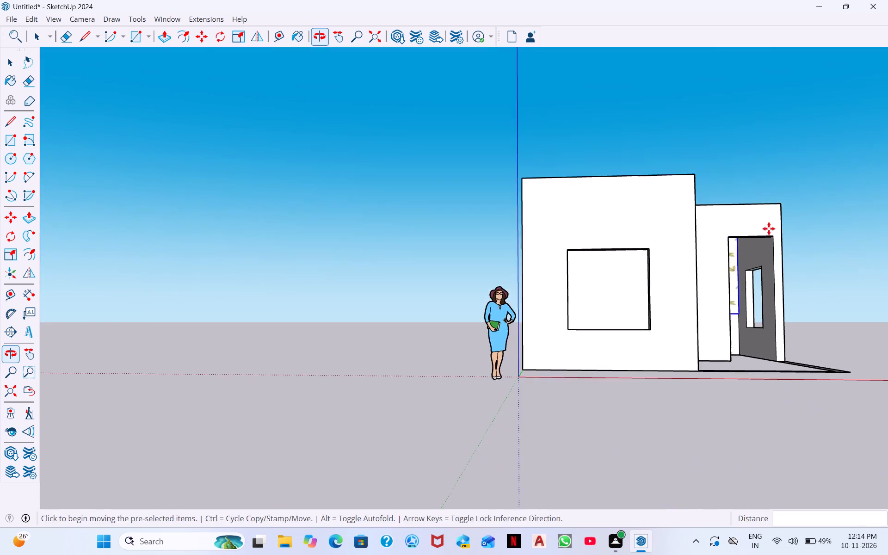
middle_drag(770, 236, 760, 189)
scroll(774, 340, up, 3)
middle_drag(755, 388, 727, 193)
middle_drag(706, 399, 731, 342)
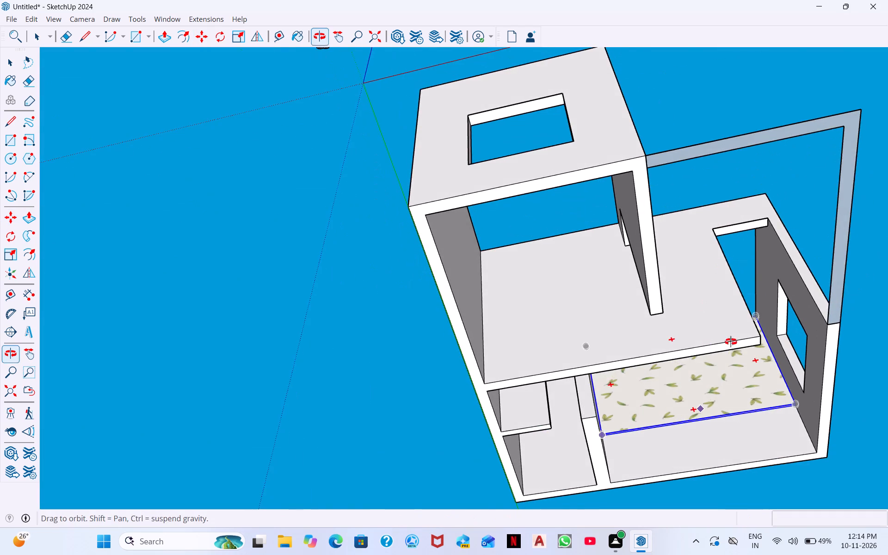
middle_drag(731, 342, 734, 271)
scroll(720, 397, down, 3)
scroll(784, 501, down, 1)
middle_drag(782, 501, 739, 470)
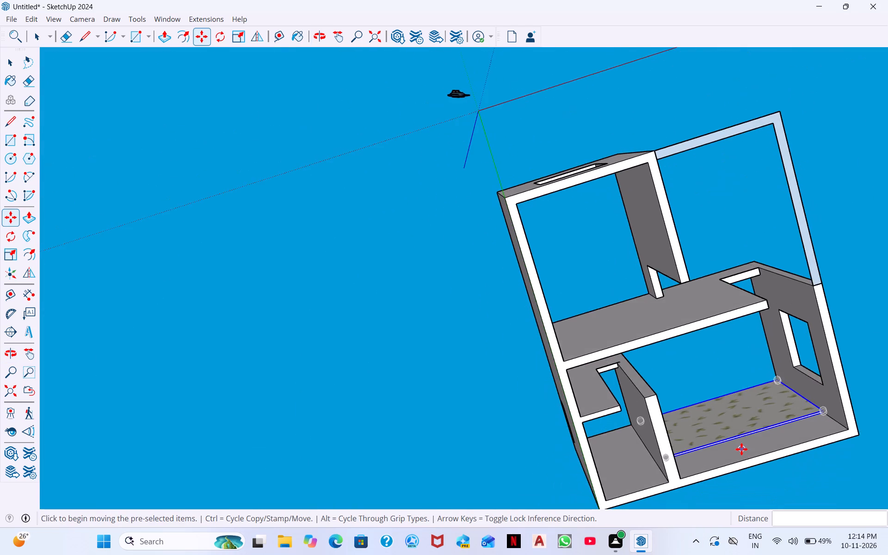
scroll(741, 449, up, 13)
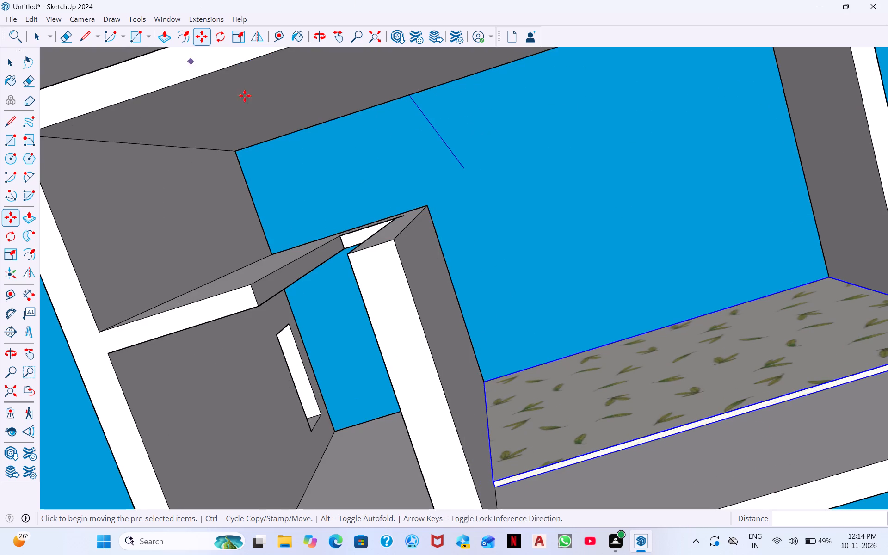
Stretch the wallpaper panel's height freehand along the blue axis down to the bottom edge of the back wall.
click(235, 39)
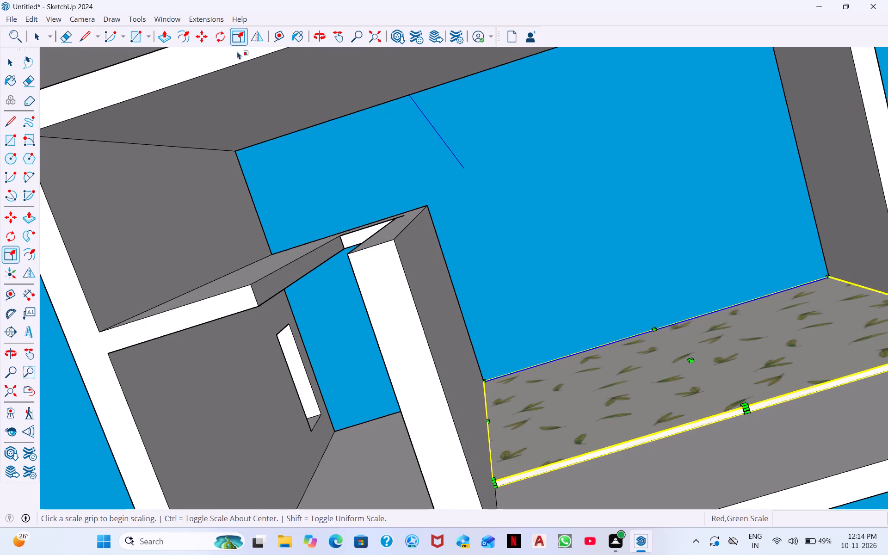
scroll(772, 436, up, 6)
scroll(735, 386, up, 10)
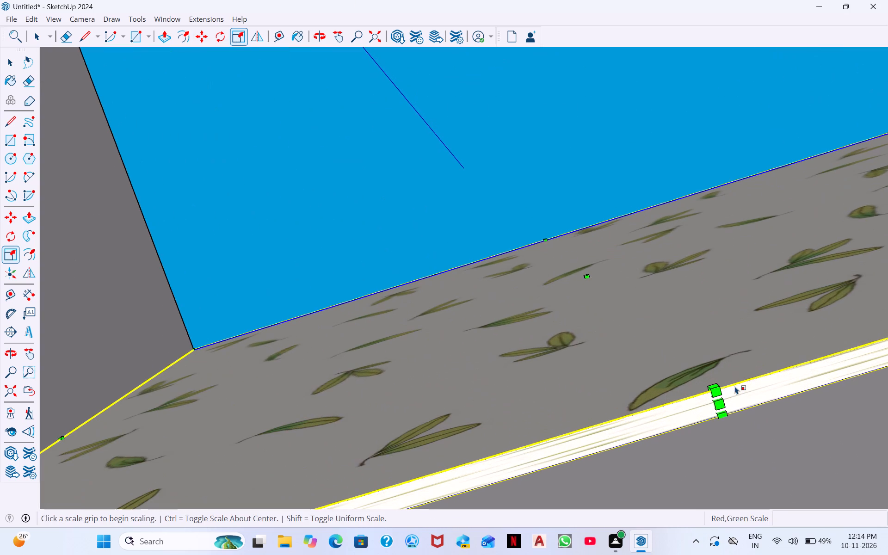
drag(715, 400, 708, 481)
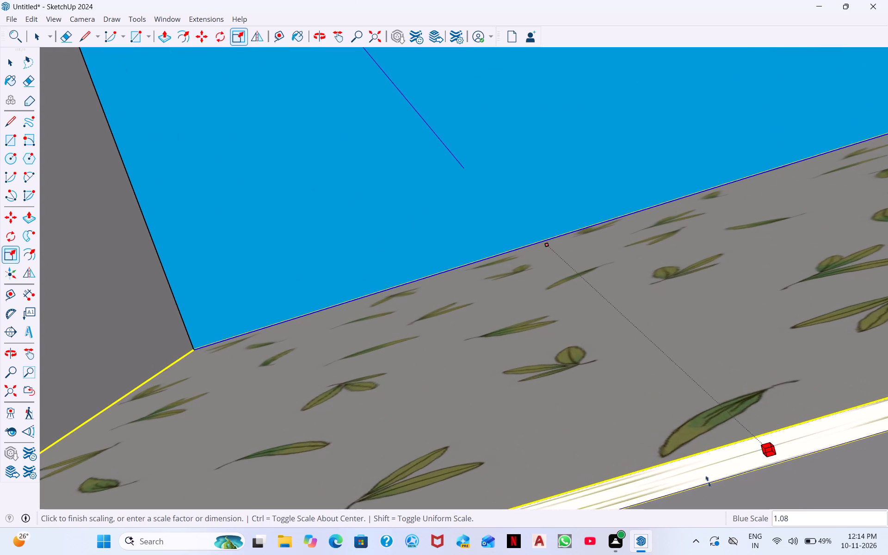
drag(708, 481, 701, 554)
scroll(703, 499, down, 12)
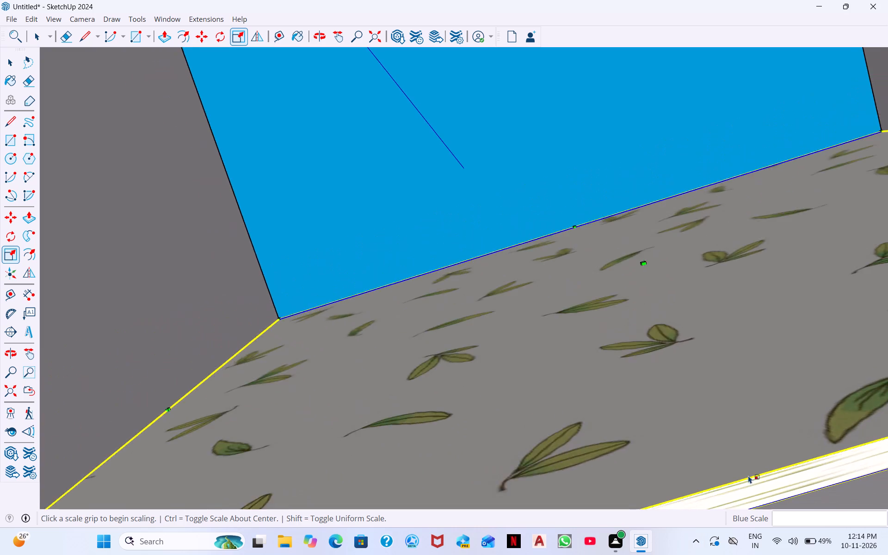
scroll(748, 475, down, 20)
scroll(748, 475, down, 2)
middle_drag(828, 484, 836, 420)
scroll(858, 450, up, 5)
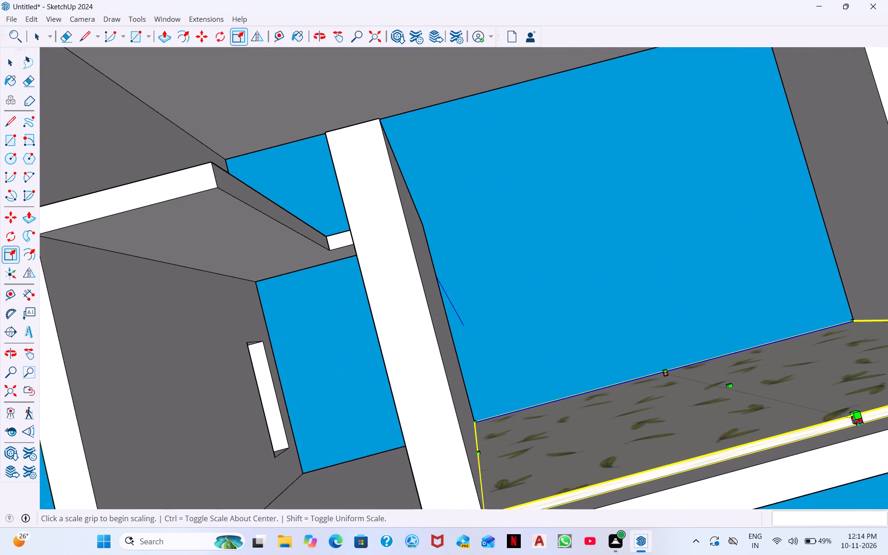
scroll(857, 422, up, 5)
drag(859, 421, 862, 432)
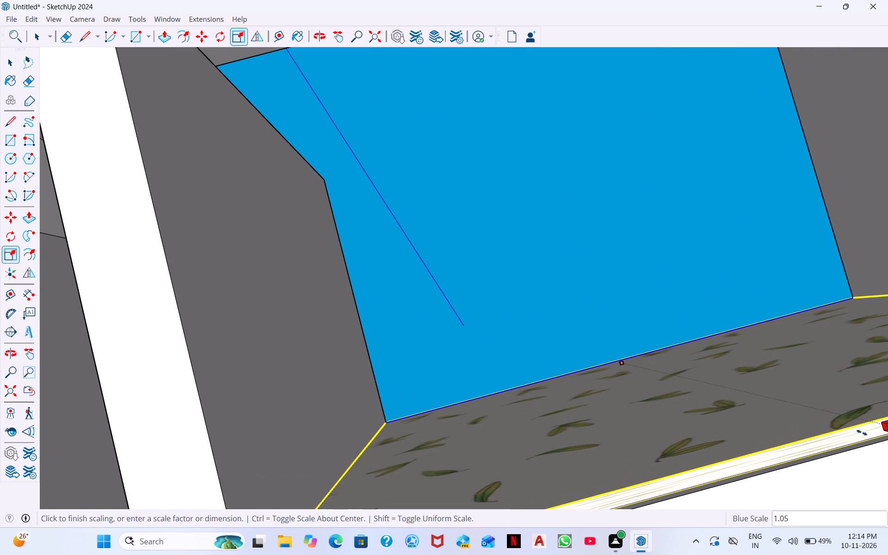
drag(862, 432, 862, 442)
End the scaling of the wallpaper panel and clear its selection.
scroll(862, 442, down, 9)
middle_drag(887, 443, 887, 460)
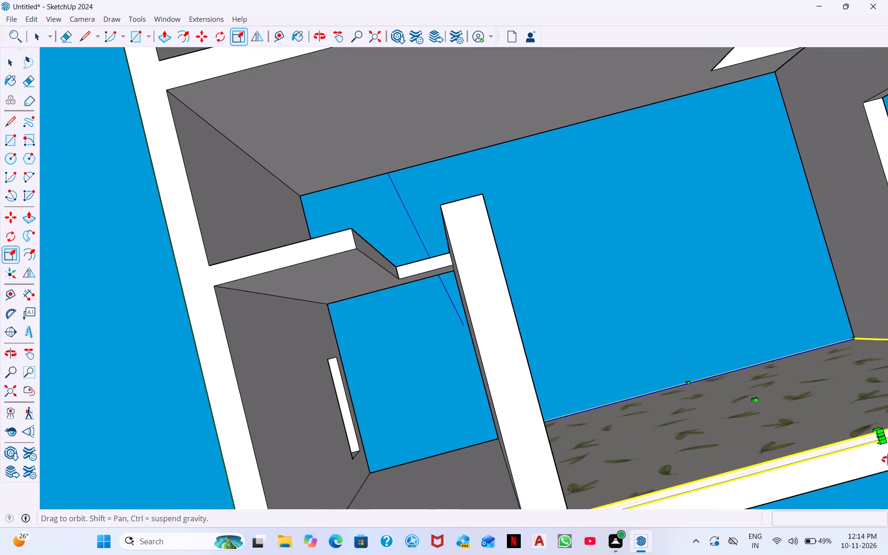
middle_drag(887, 460, 887, 554)
middle_drag(810, 379, 877, 549)
middle_drag(742, 307, 820, 554)
scroll(719, 354, down, 1)
middle_drag(719, 355, 833, 532)
scroll(703, 338, down, 2)
middle_drag(704, 343, 728, 398)
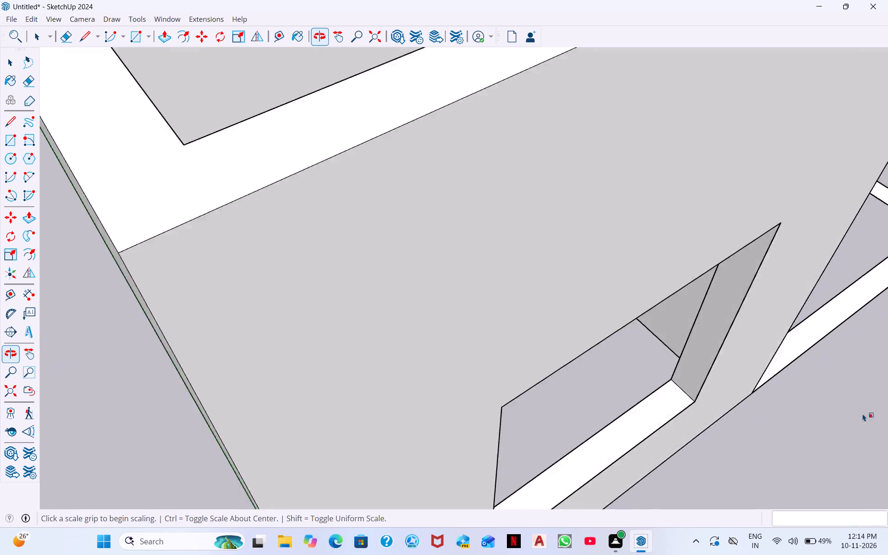
scroll(863, 413, down, 14)
middle_click(690, 308)
middle_drag(807, 131, 732, 145)
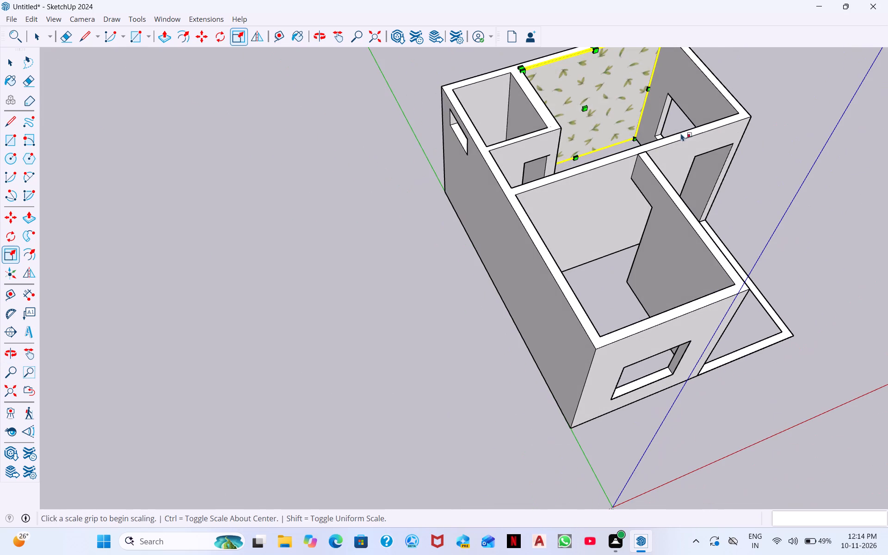
click(333, 158)
click(316, 154)
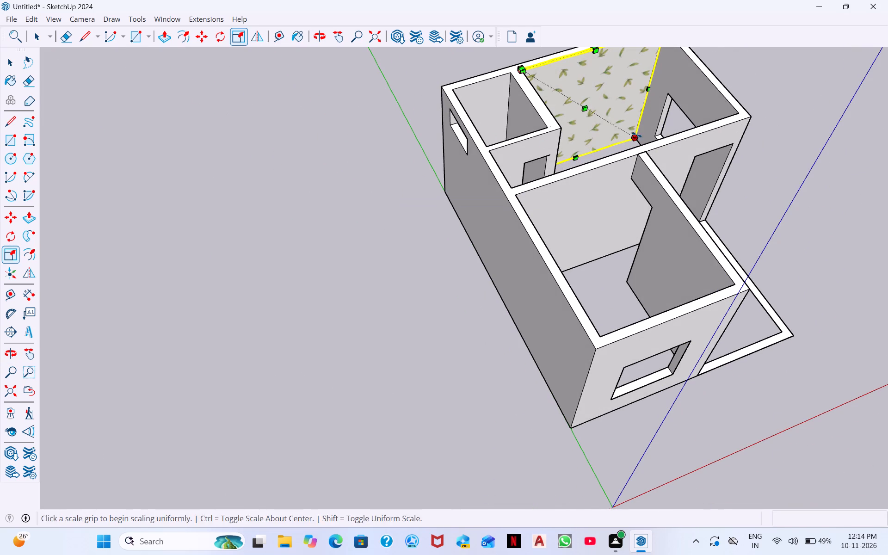
key(space)
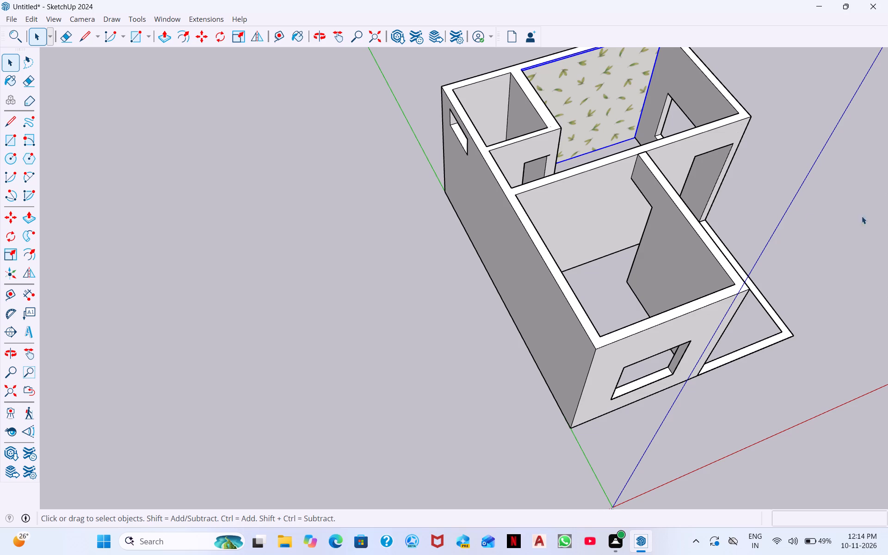
click(234, 210)
Examine the wallpaper panel's fit on the rear room's back wall, along its top edge and corners, from all around the house.
middle_drag(718, 230, 321, 263)
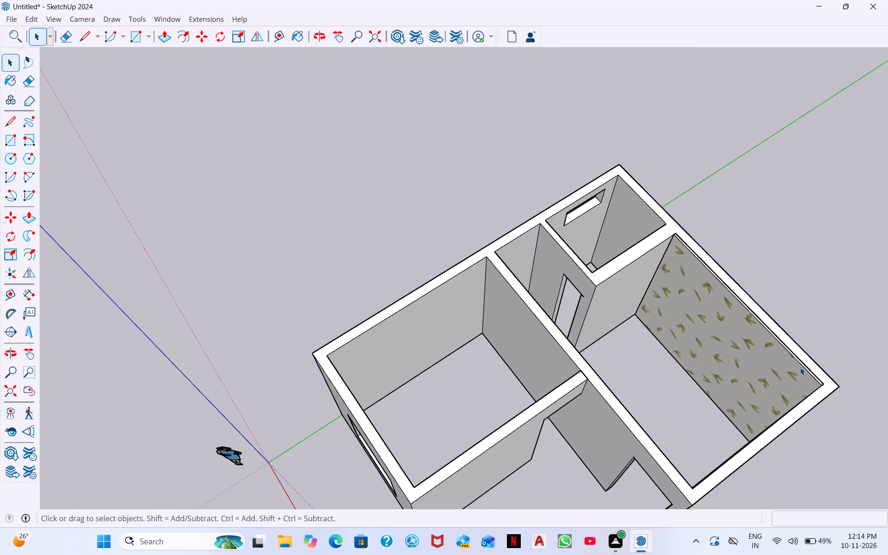
scroll(706, 303, up, 3)
scroll(828, 334, up, 5)
scroll(762, 266, up, 5)
middle_drag(759, 272, 581, 314)
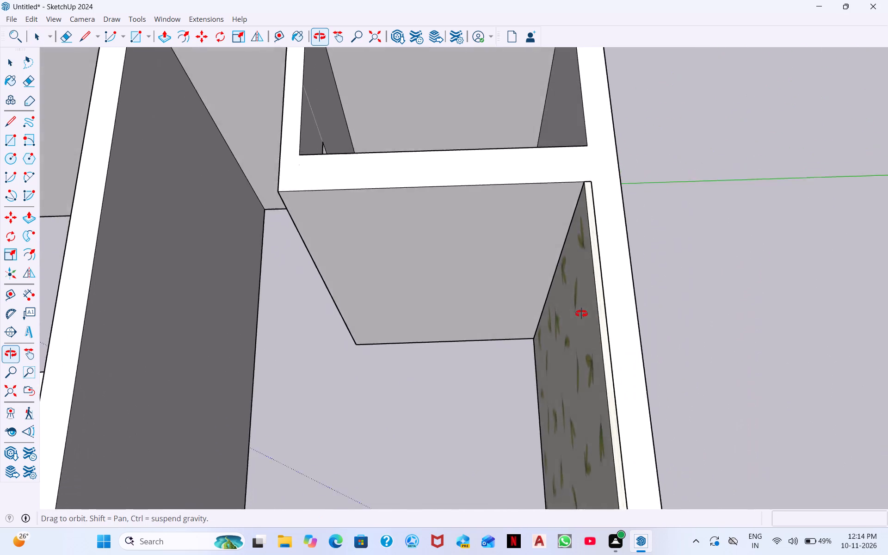
middle_drag(581, 314, 532, 335)
scroll(563, 274, up, 5)
scroll(565, 271, down, 9)
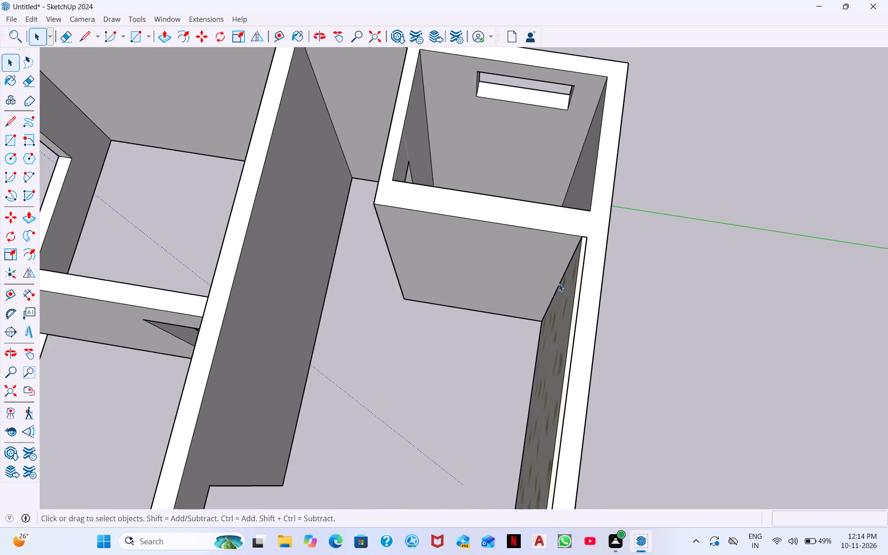
middle_drag(559, 284, 838, 288)
middle_drag(614, 309, 844, 249)
middle_drag(755, 308, 832, 290)
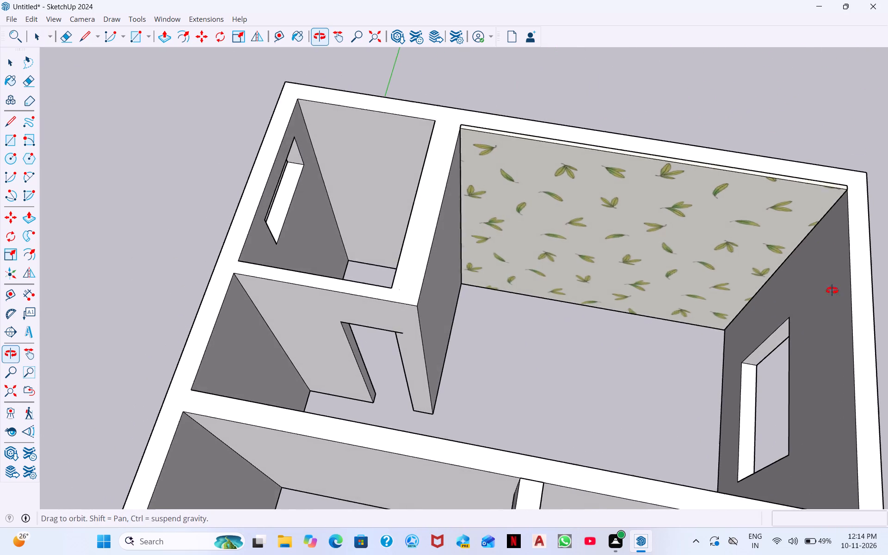
middle_drag(832, 290, 877, 276)
middle_drag(817, 311, 887, 298)
middle_drag(588, 344, 734, 303)
middle_drag(615, 362, 692, 345)
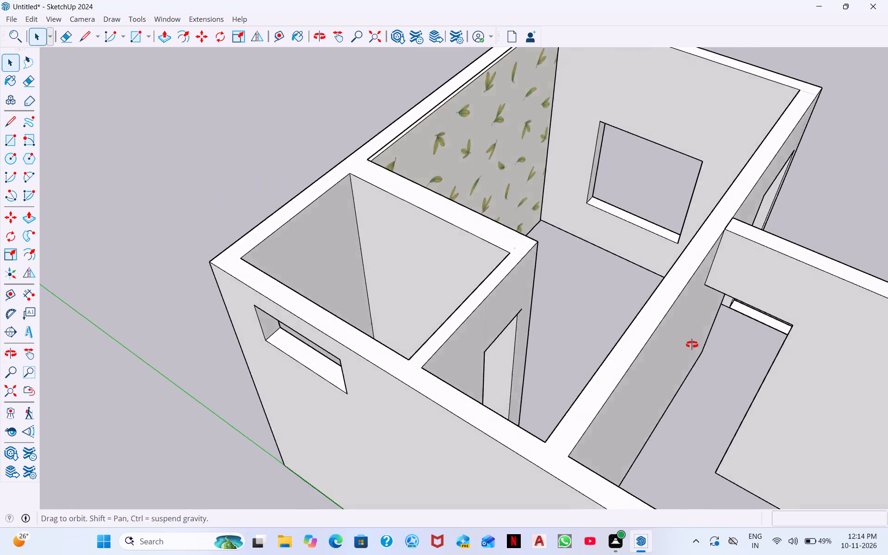
middle_drag(692, 345, 750, 325)
middle_drag(613, 376, 715, 345)
middle_click(632, 373)
scroll(632, 373, down, 10)
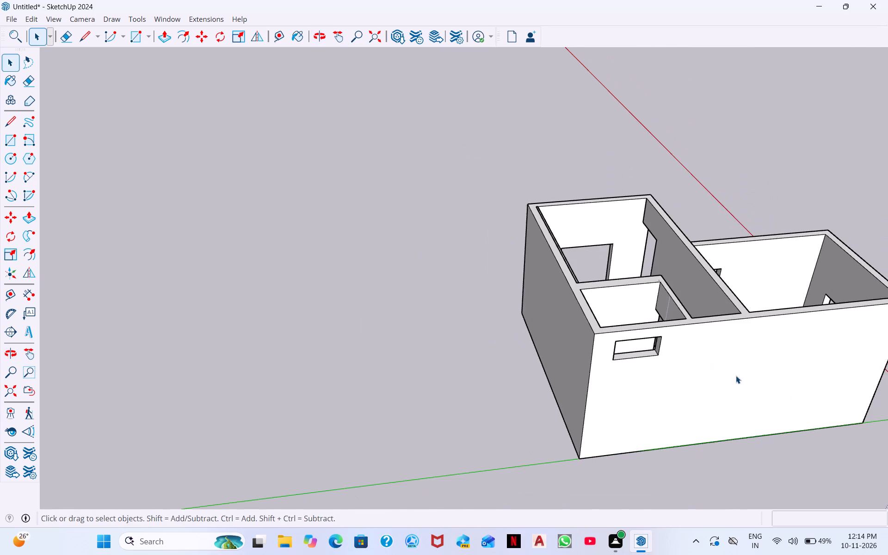
scroll(710, 312, up, 3)
middle_drag(886, 406, 516, 346)
middle_drag(538, 425, 438, 423)
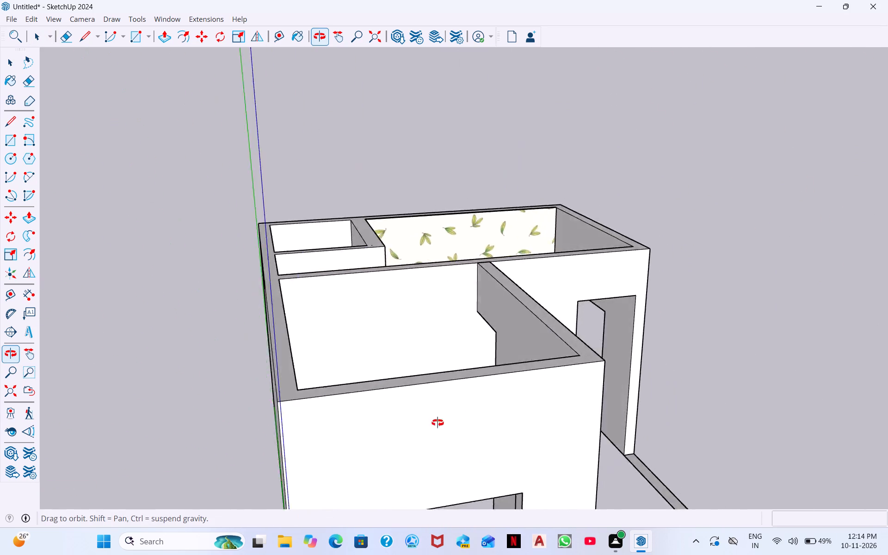
middle_drag(438, 423, 407, 437)
middle_drag(398, 444, 369, 524)
scroll(428, 415, up, 3)
scroll(592, 397, down, 7)
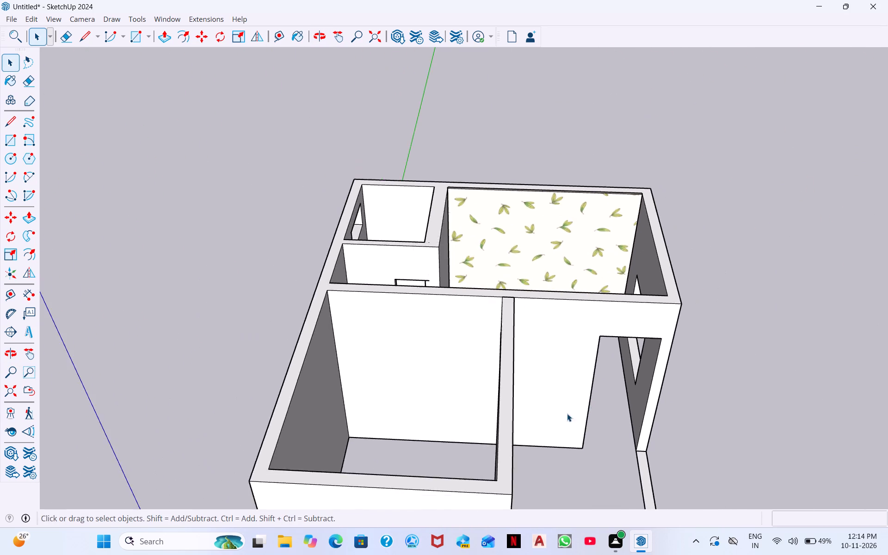
scroll(567, 413, down, 4)
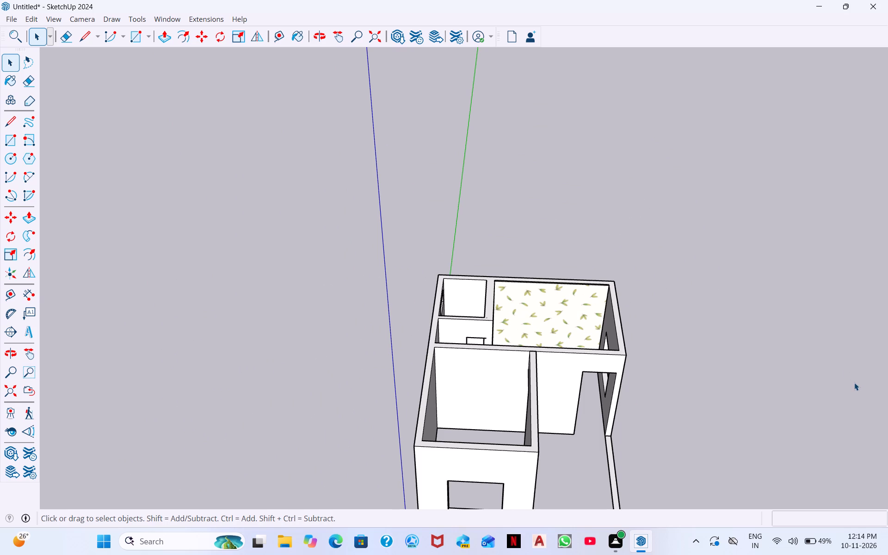
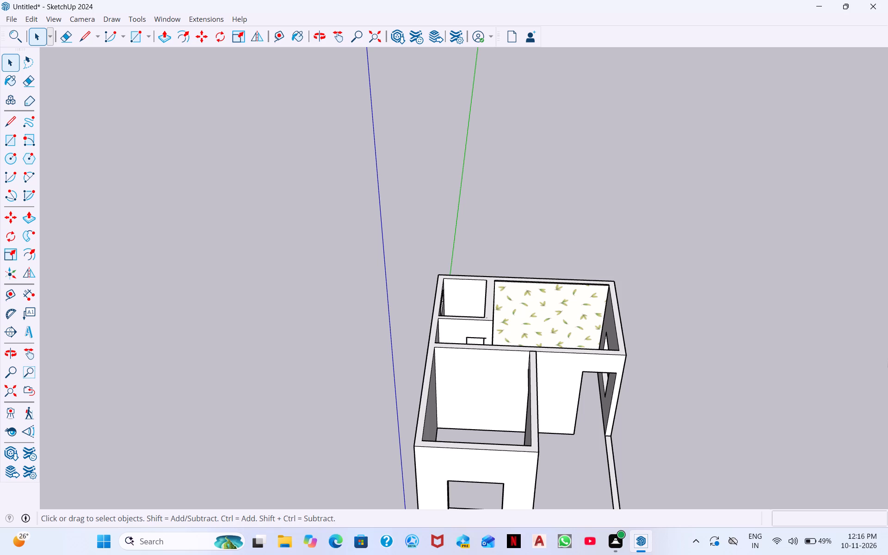
Examine the wallpaper panel in the rear room through the house's window and door openings and from above.
middle_drag(606, 461, 525, 416)
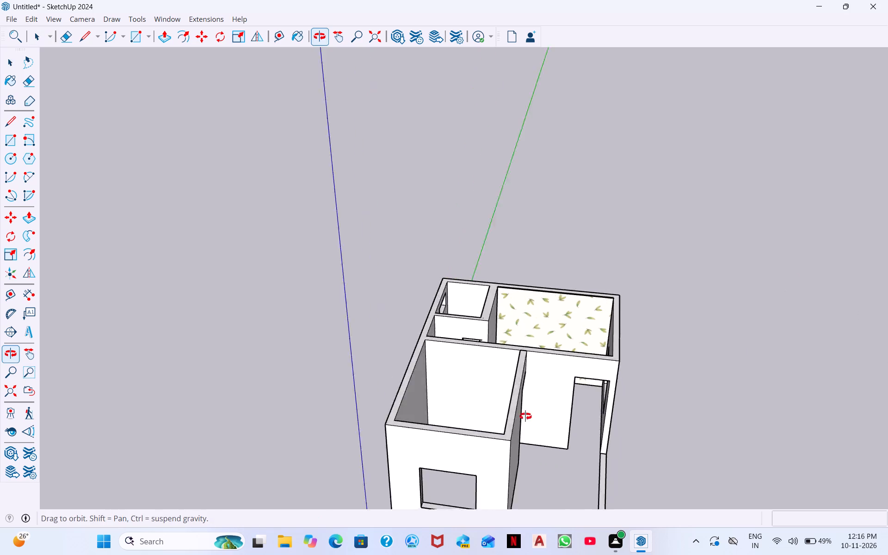
middle_drag(525, 416, 403, 334)
middle_drag(518, 425, 466, 333)
middle_drag(479, 427, 359, 393)
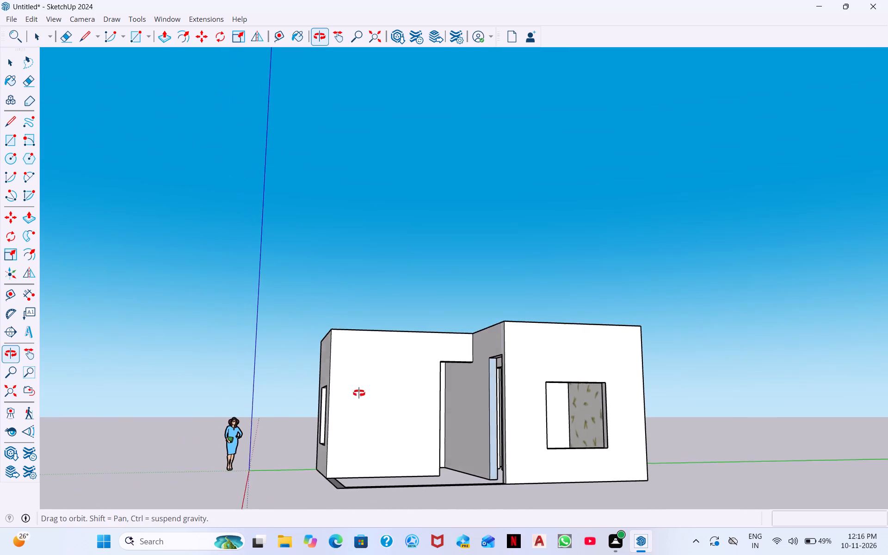
middle_drag(359, 393, 366, 396)
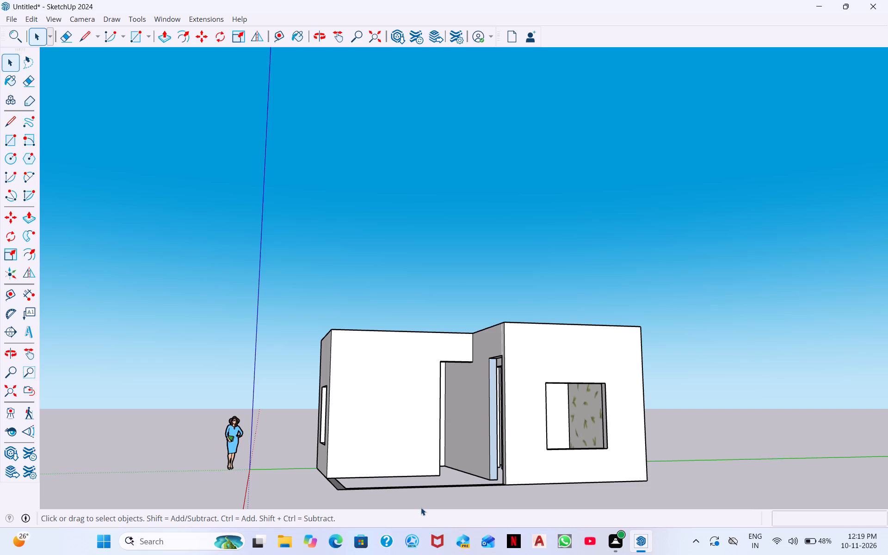
middle_drag(508, 438, 784, 411)
middle_drag(462, 420, 627, 419)
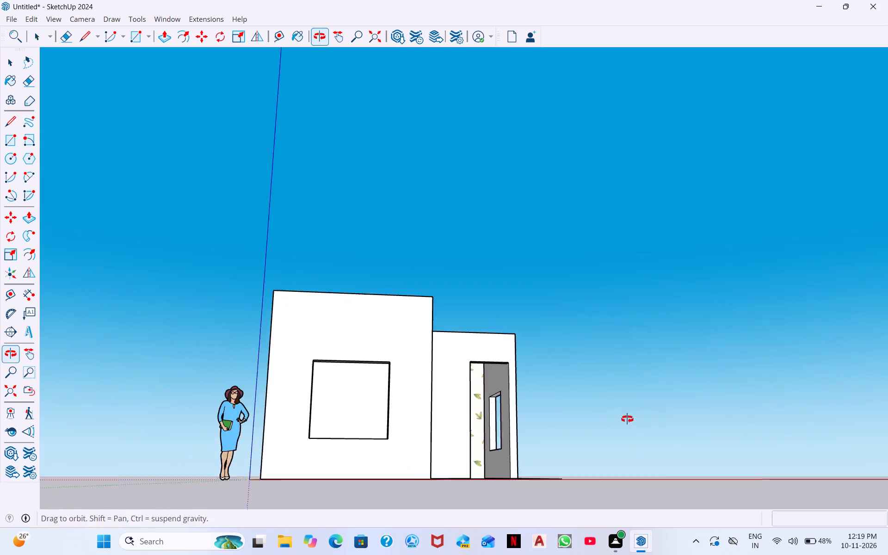
middle_drag(627, 419, 633, 417)
scroll(549, 417, up, 2)
scroll(496, 350, up, 8)
middle_drag(506, 364, 467, 386)
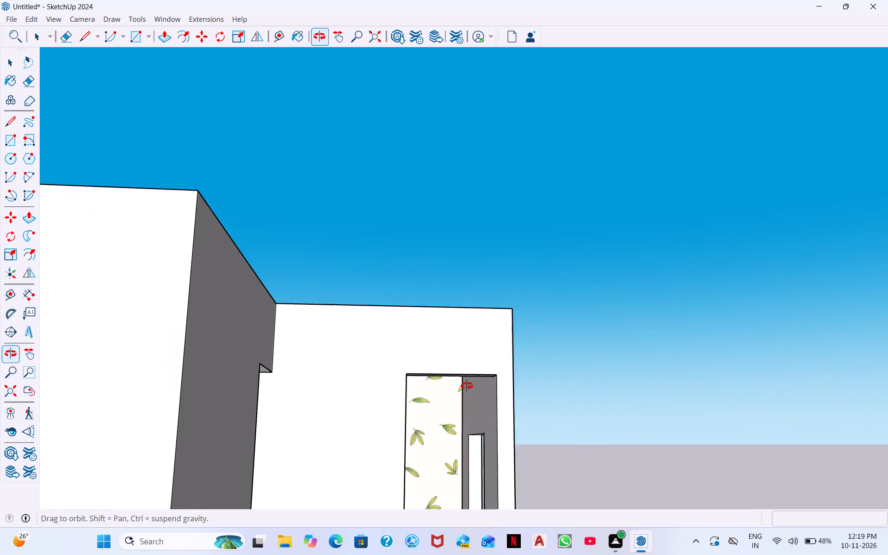
middle_drag(467, 386, 271, 432)
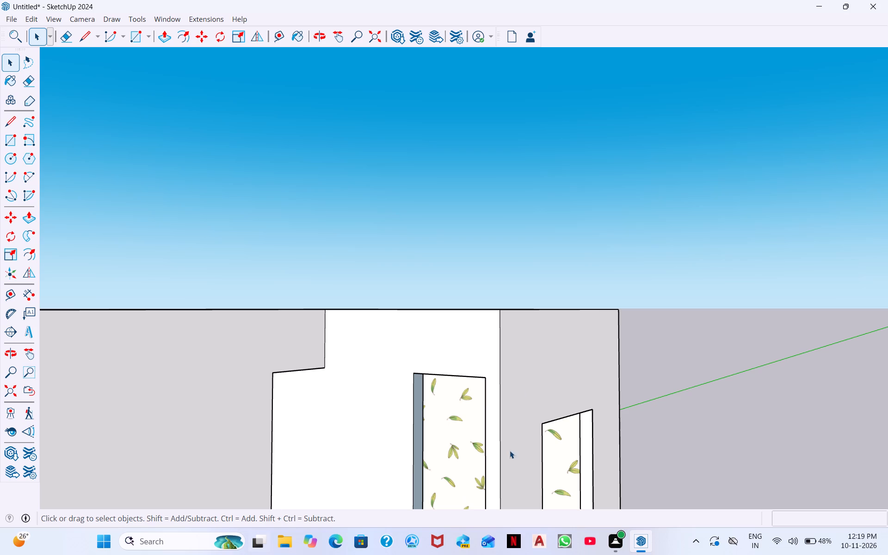
scroll(435, 380, down, 5)
middle_drag(445, 362, 592, 503)
middle_drag(449, 378, 517, 410)
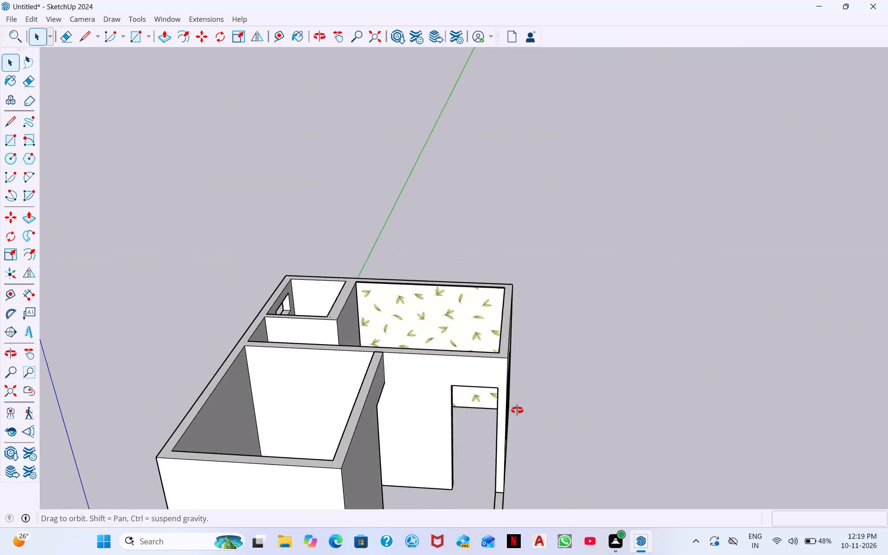
middle_drag(517, 410, 698, 399)
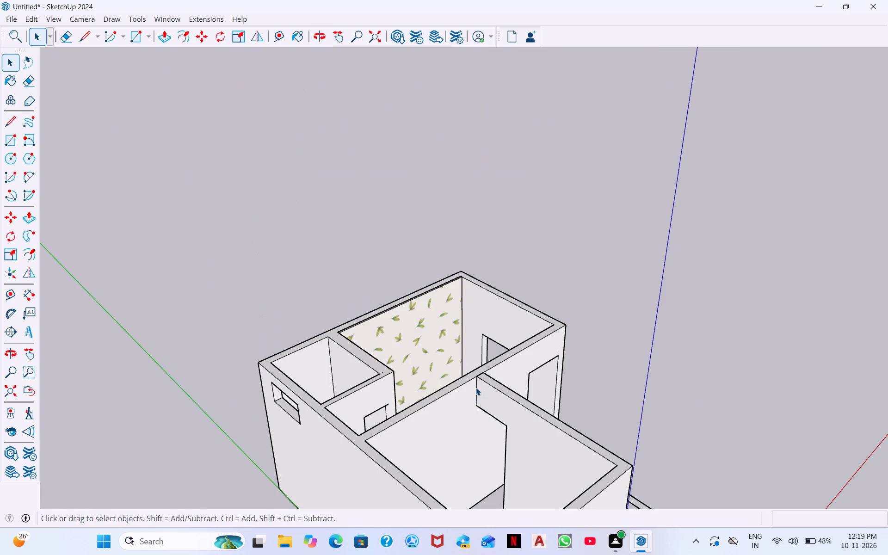
middle_drag(403, 369, 468, 411)
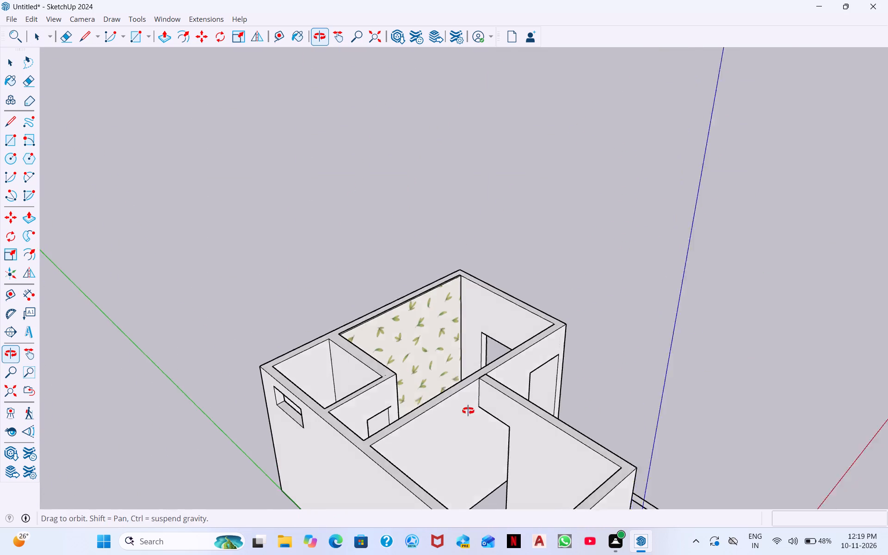
middle_drag(468, 411, 643, 424)
middle_drag(567, 402, 265, 347)
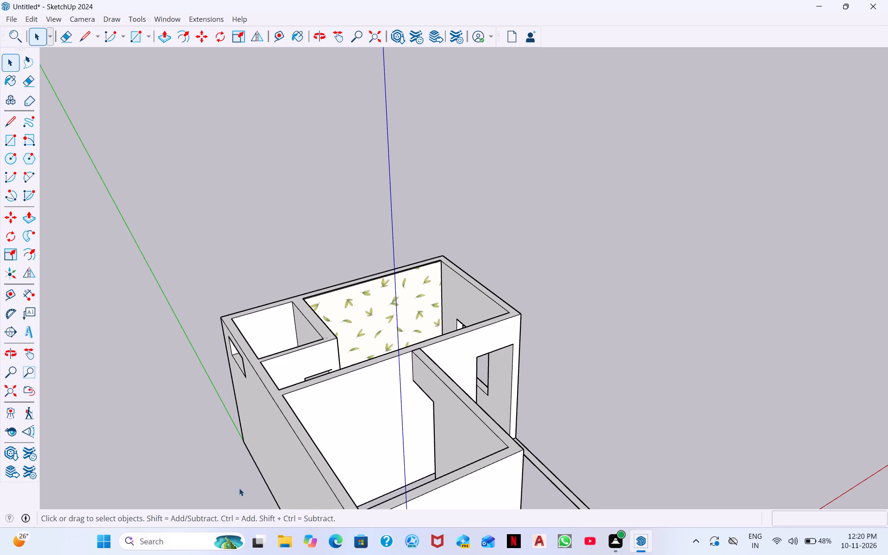
Examine the whole house's room layout and the wallpapered back wall from above.
scroll(322, 324, down, 3)
scroll(373, 352, down, 1)
middle_drag(337, 370, 336, 370)
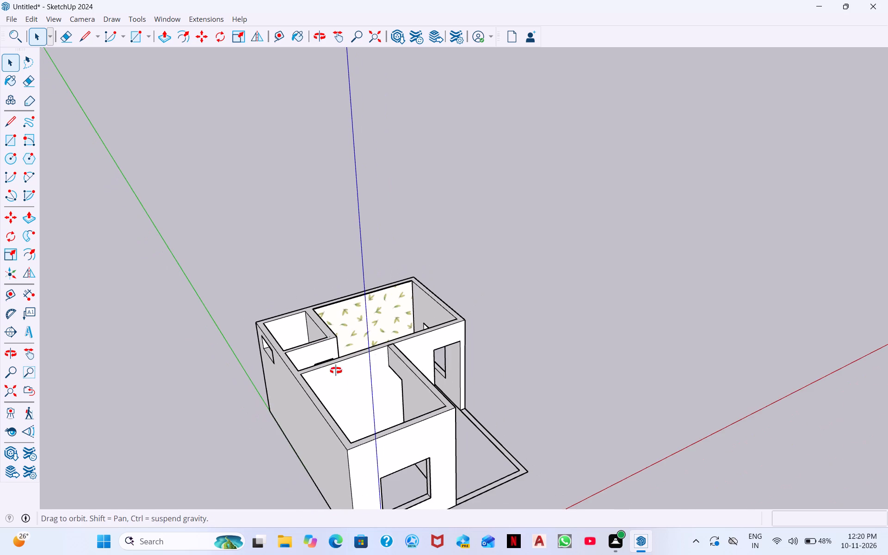
middle_drag(336, 370, 615, 517)
middle_drag(464, 453, 330, 424)
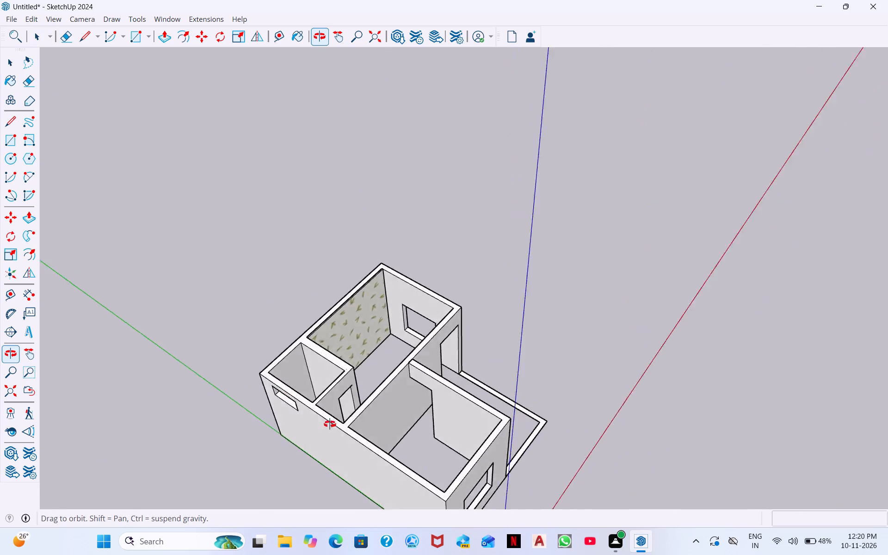
middle_drag(330, 424, 485, 411)
middle_drag(562, 462, 290, 403)
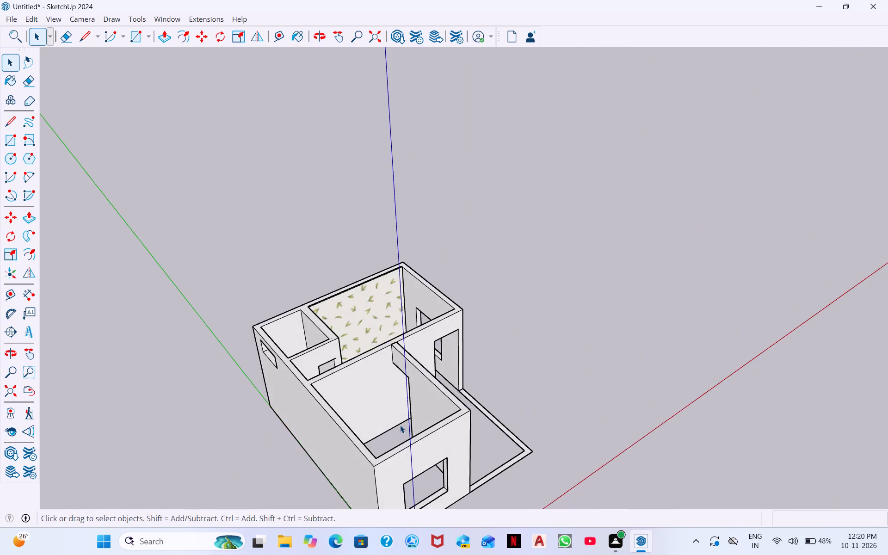
middle_drag(399, 424, 314, 398)
middle_drag(487, 395, 289, 456)
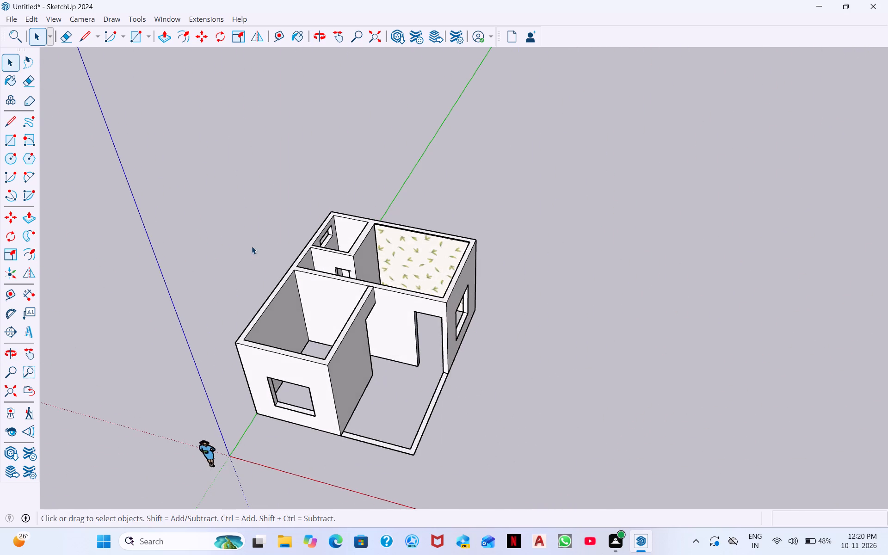
Inspect up close the small rear room's partition walls and corner beside the wallpapered wall.
scroll(252, 246, up, 1)
scroll(357, 296, up, 6)
scroll(352, 255, up, 4)
middle_drag(364, 230, 339, 339)
scroll(332, 204, up, 4)
scroll(381, 235, up, 4)
scroll(428, 250, up, 3)
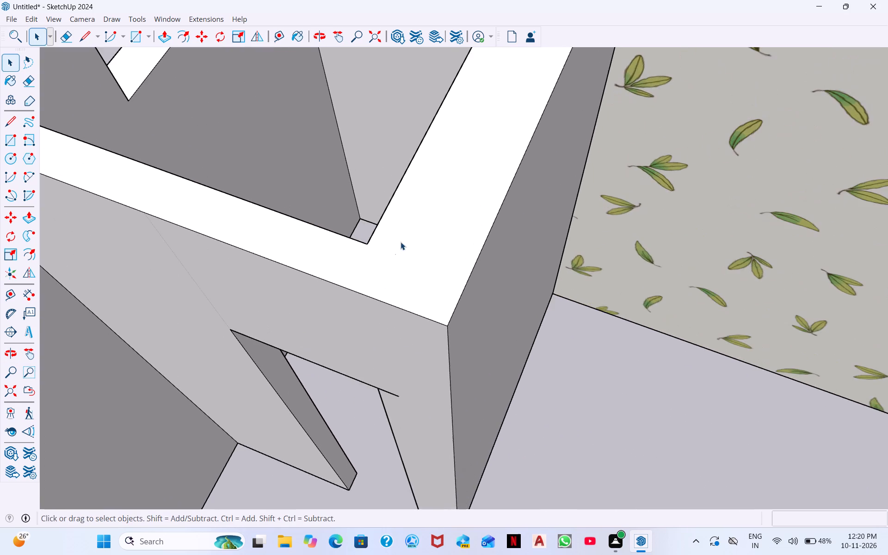
middle_drag(404, 247, 425, 338)
middle_drag(405, 311, 403, 177)
middle_drag(414, 346, 418, 194)
scroll(429, 296, down, 5)
middle_drag(401, 257, 510, 254)
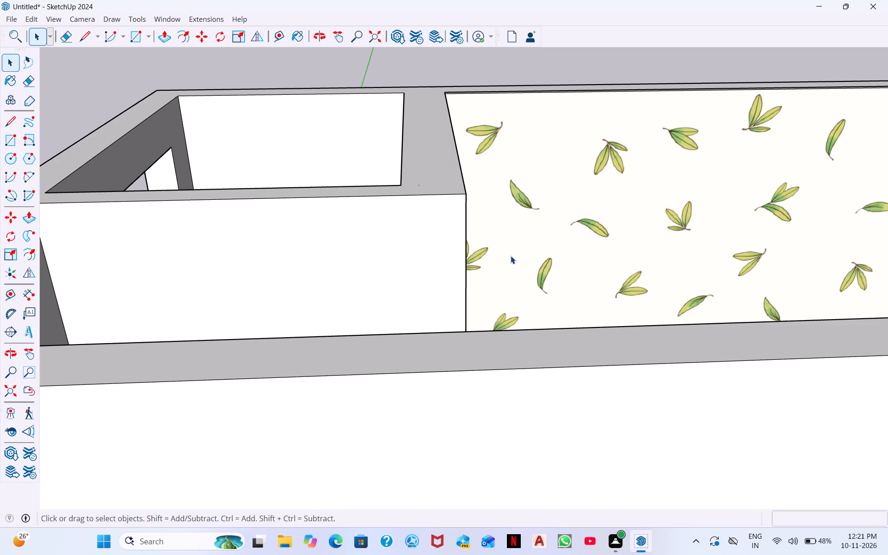
scroll(545, 279, down, 8)
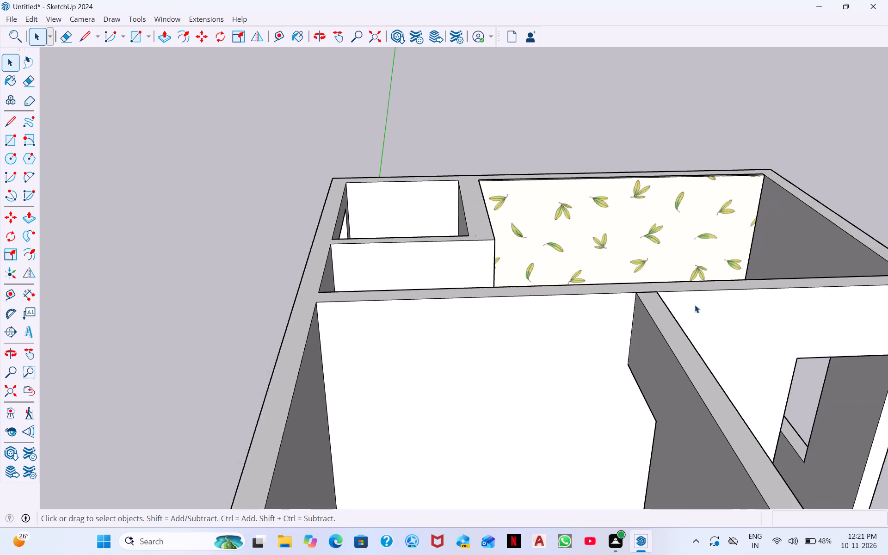
scroll(652, 317, down, 9)
Examine the bare walls of the front room and small rear rooms from all around the house.
middle_drag(610, 302, 387, 398)
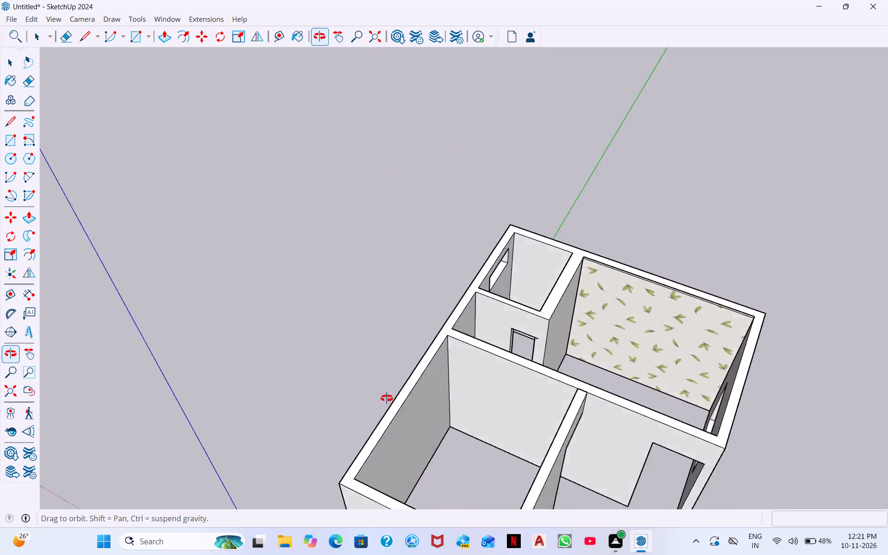
middle_drag(387, 398, 256, 291)
middle_drag(273, 394, 45, 287)
middle_drag(285, 282, 136, 339)
scroll(272, 301, down, 1)
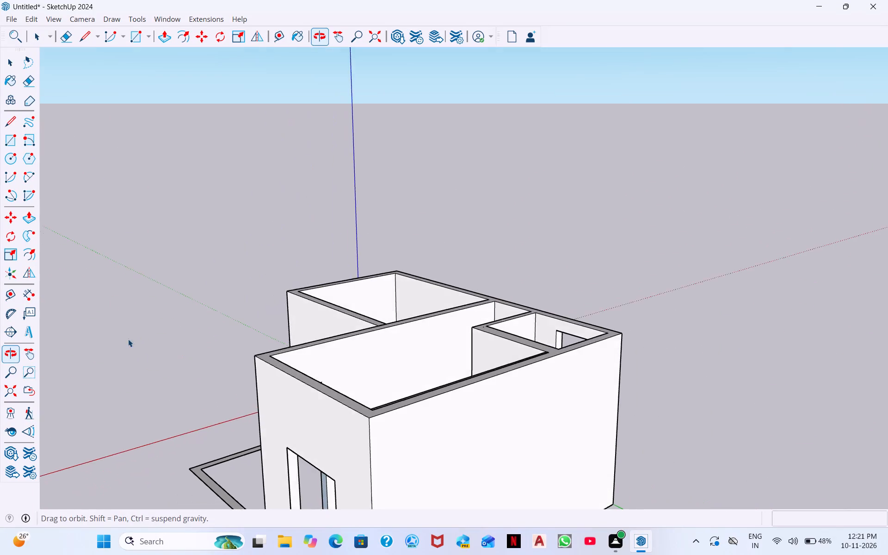
middle_drag(506, 300, 354, 338)
scroll(233, 242, up, 2)
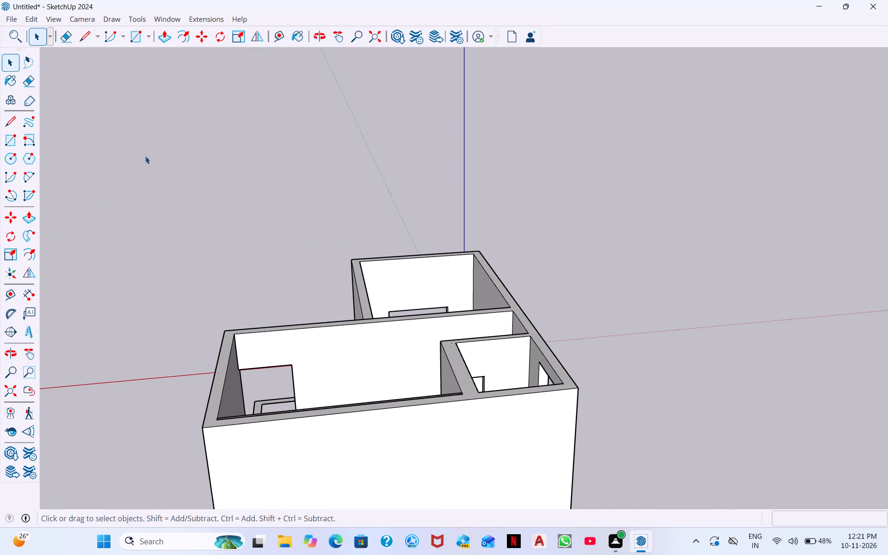
middle_drag(574, 287, 326, 325)
middle_drag(491, 315, 370, 338)
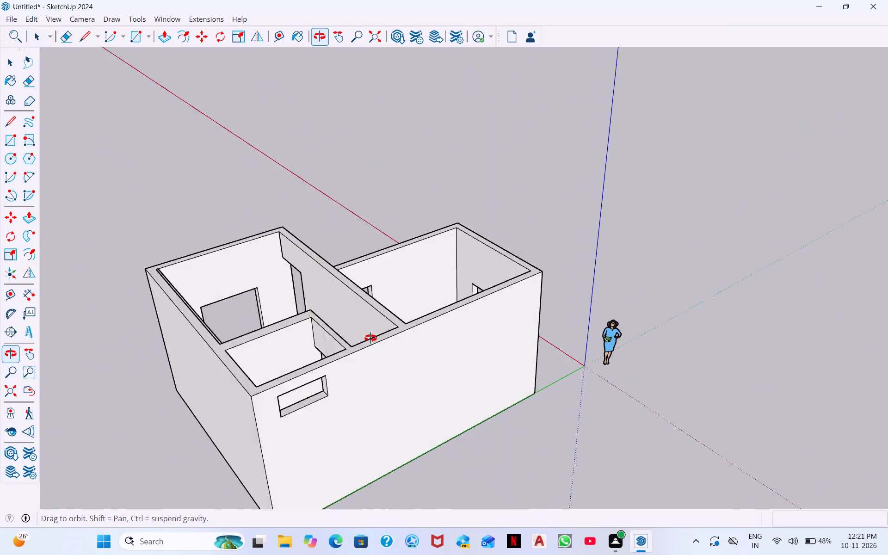
middle_drag(370, 338, 798, 319)
middle_drag(521, 303, 762, 298)
middle_drag(483, 296, 646, 299)
middle_drag(499, 268, 455, 424)
scroll(494, 240, up, 3)
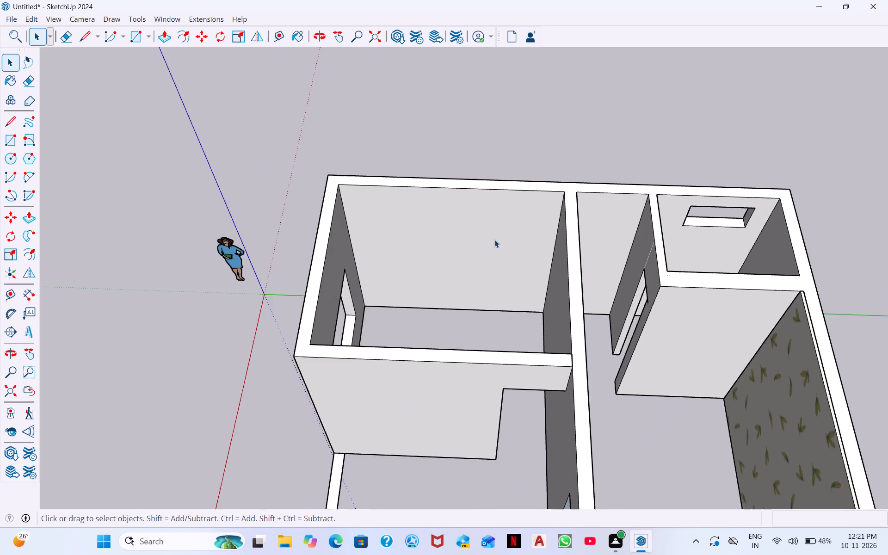
scroll(494, 240, up, 2)
middle_drag(369, 228, 392, 161)
scroll(337, 237, down, 3)
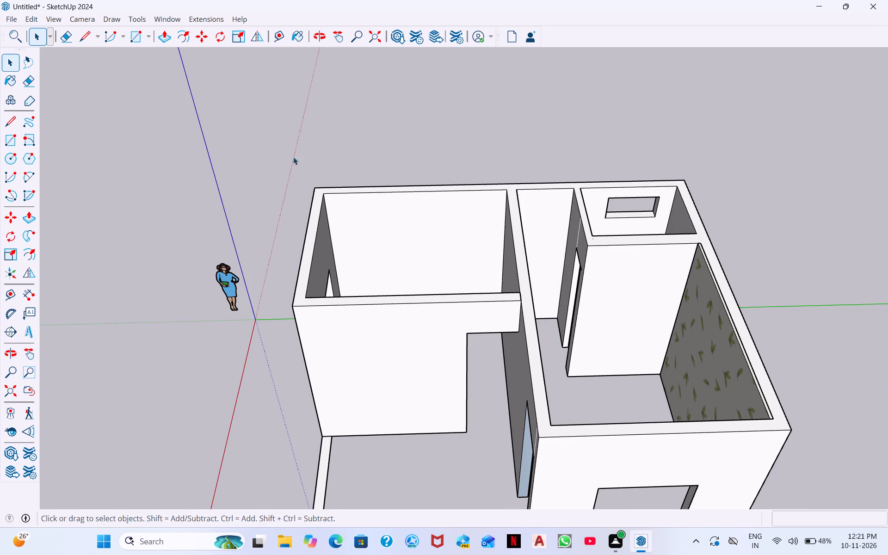
Search 3D Warehouse for WALLPAPER models.
click(15, 456)
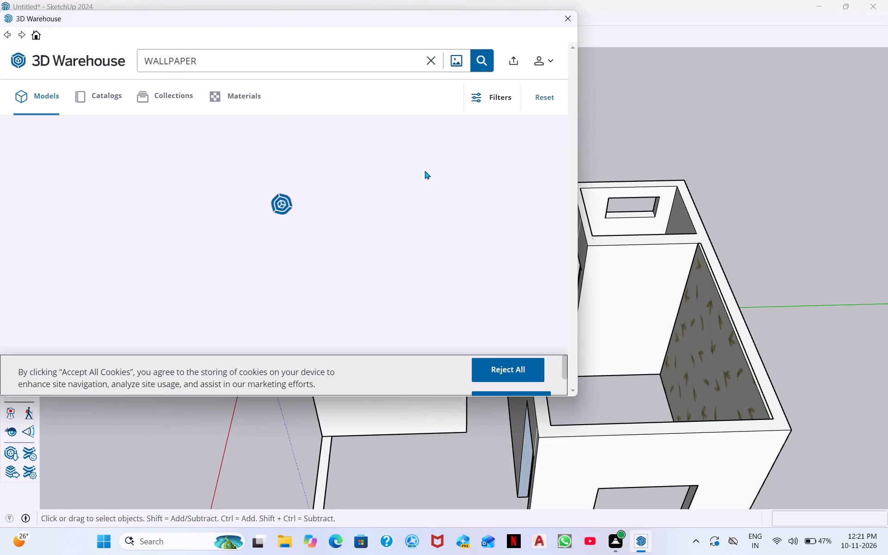
key(Return)
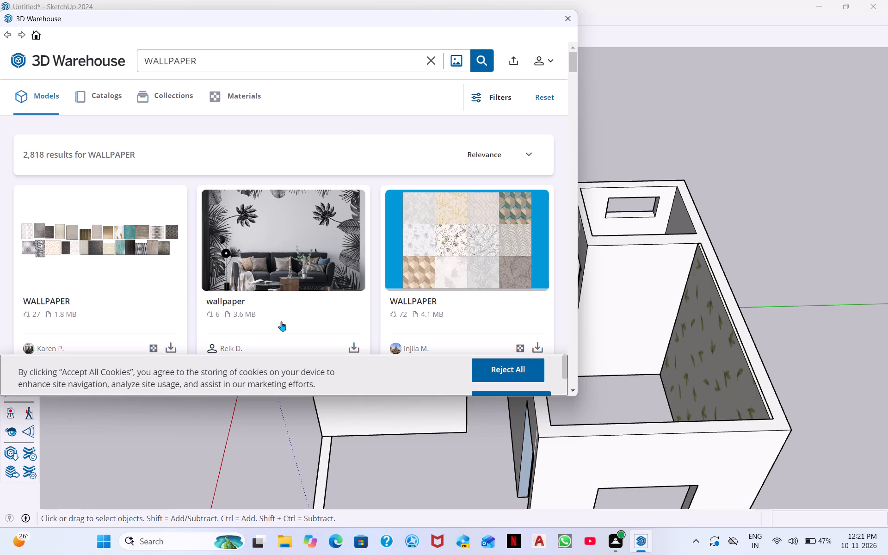
Look through the WALLPAPER model results for a wallpaper pattern suited to the house's bare walls.
scroll(413, 322, down, 1)
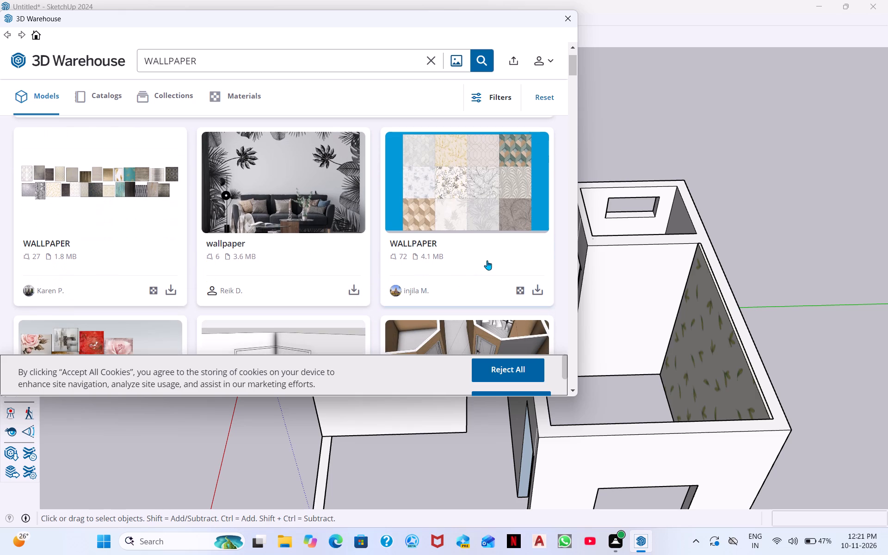
scroll(262, 308, down, 3)
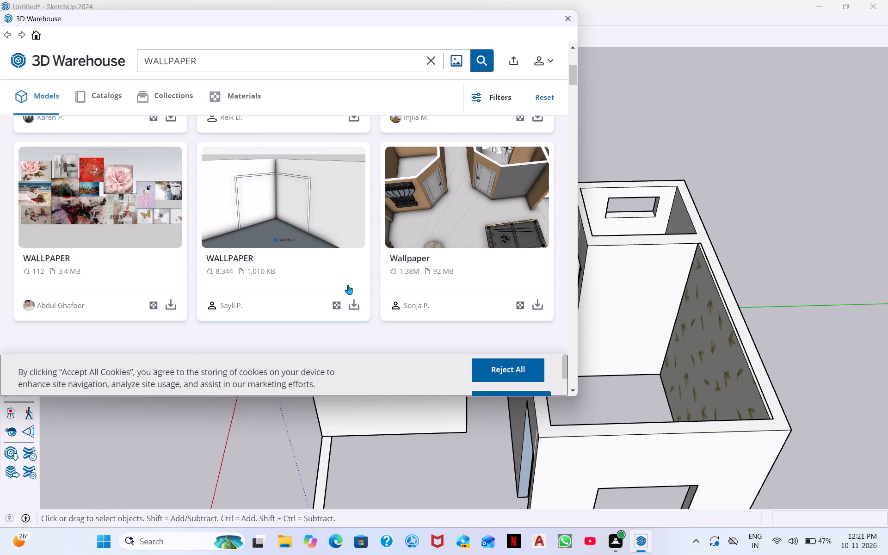
scroll(426, 274, down, 3)
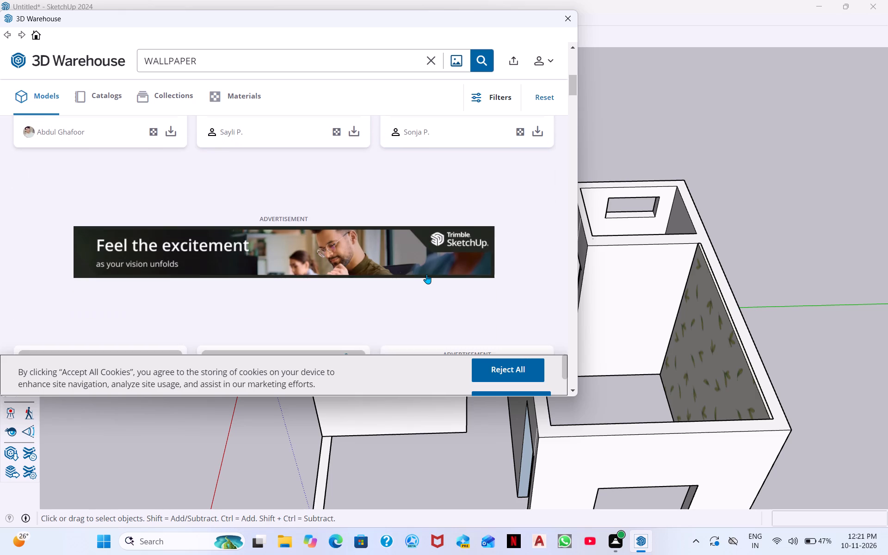
scroll(426, 274, down, 1)
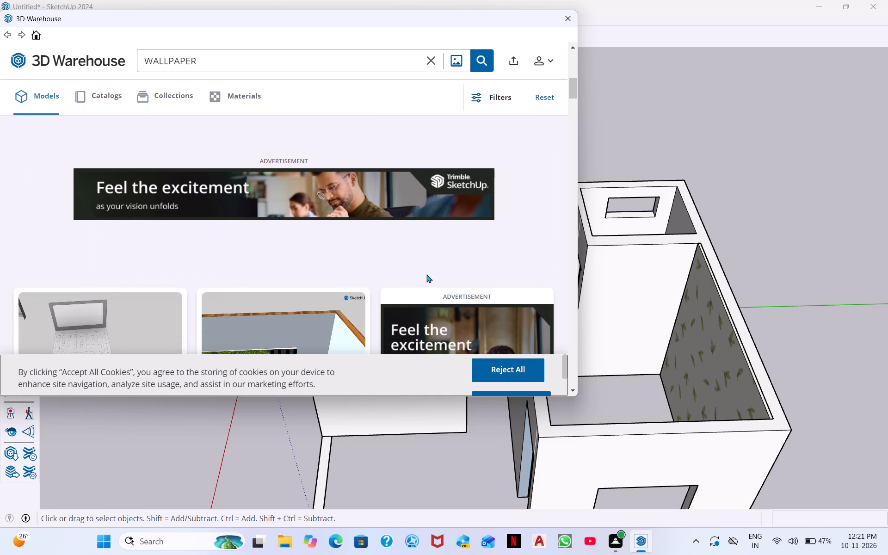
scroll(329, 302, down, 3)
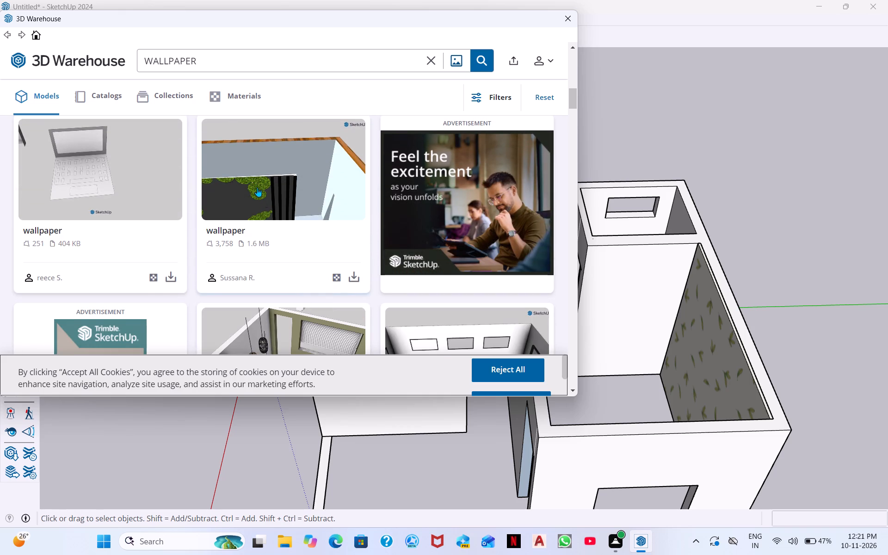
scroll(284, 221, down, 1)
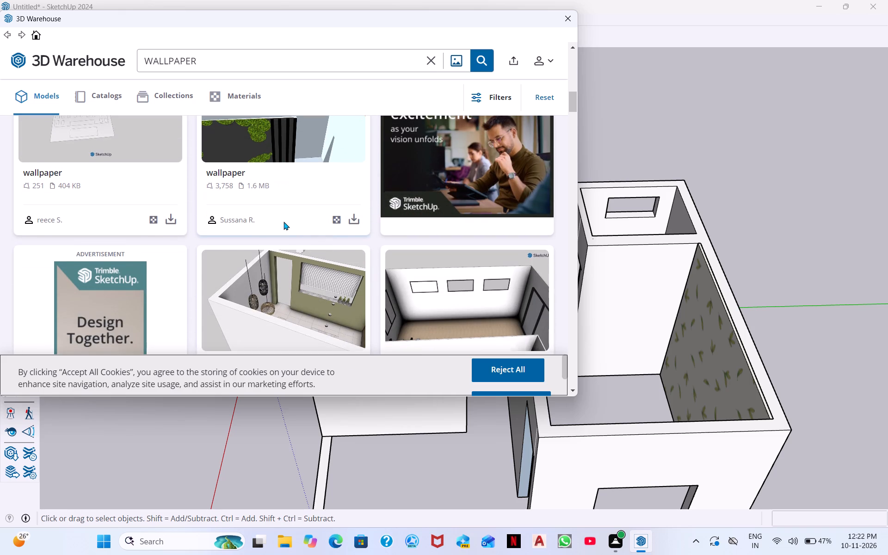
scroll(357, 254, down, 1)
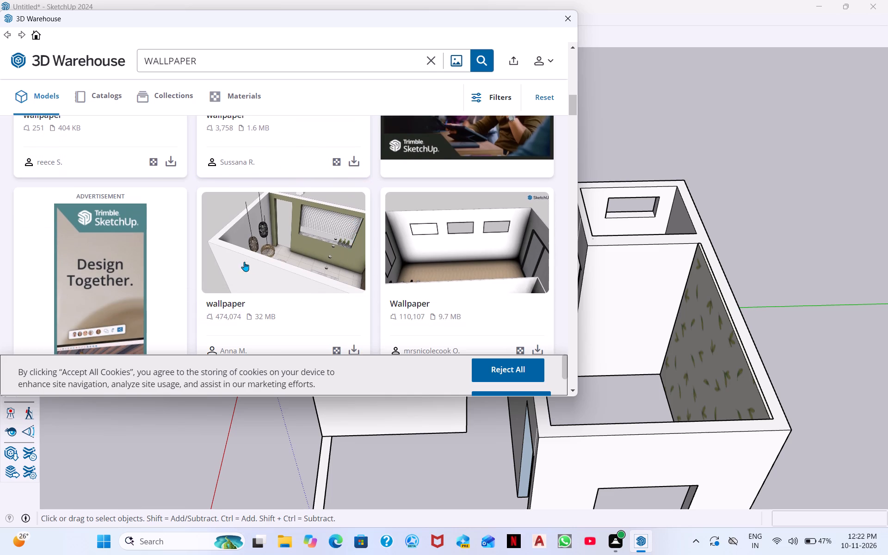
scroll(274, 250, down, 6)
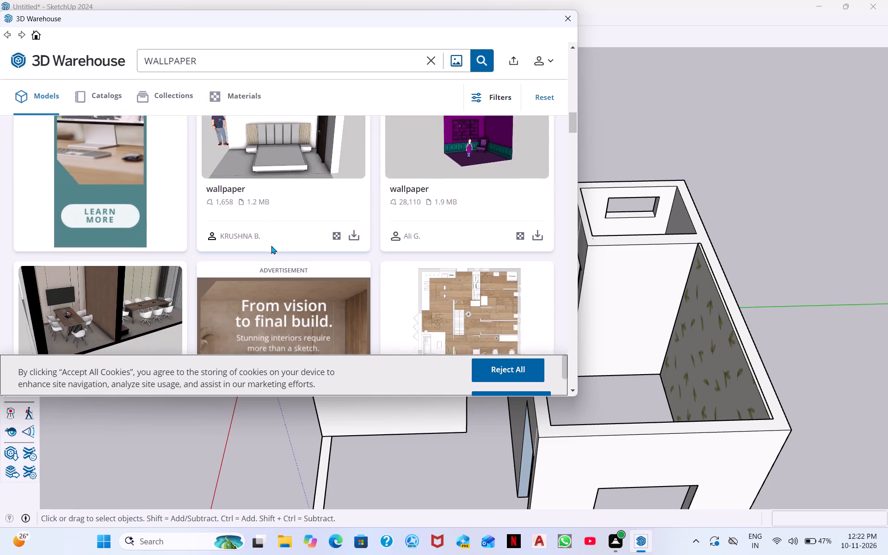
scroll(271, 246, down, 12)
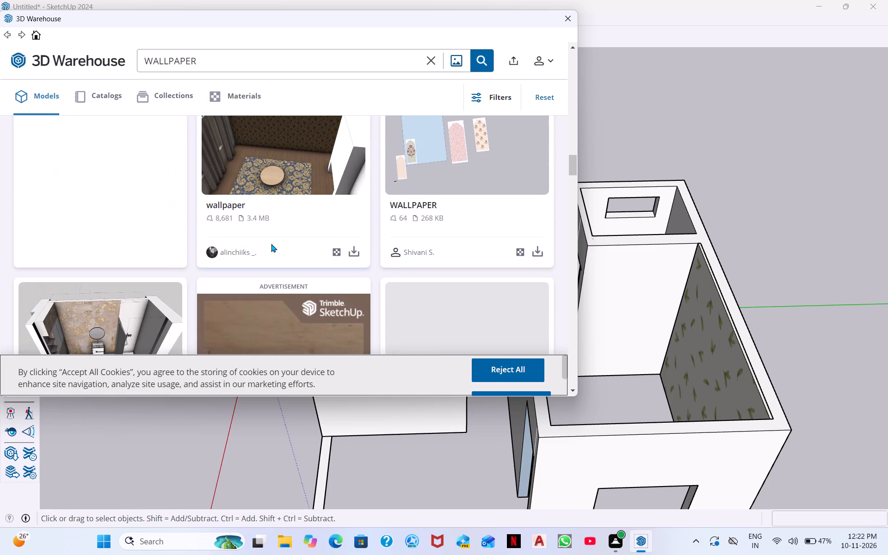
scroll(276, 239, down, 7)
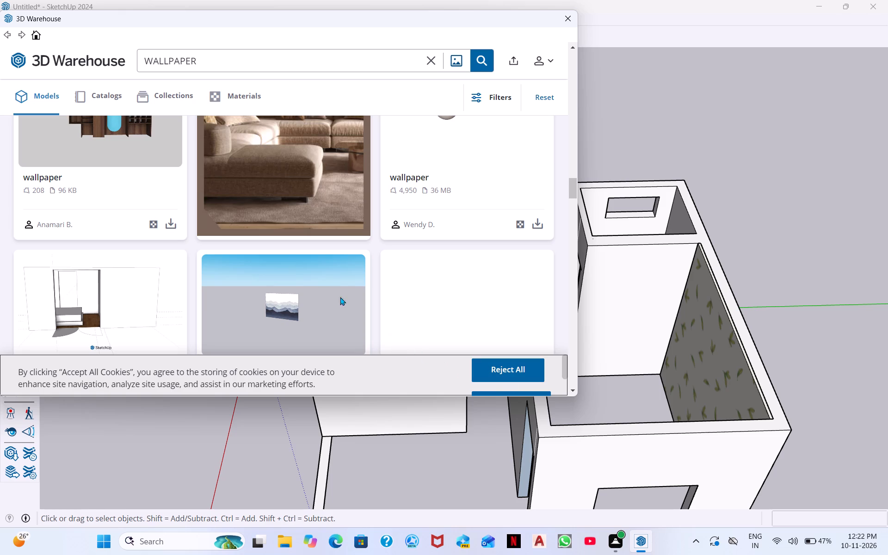
scroll(404, 178, down, 5)
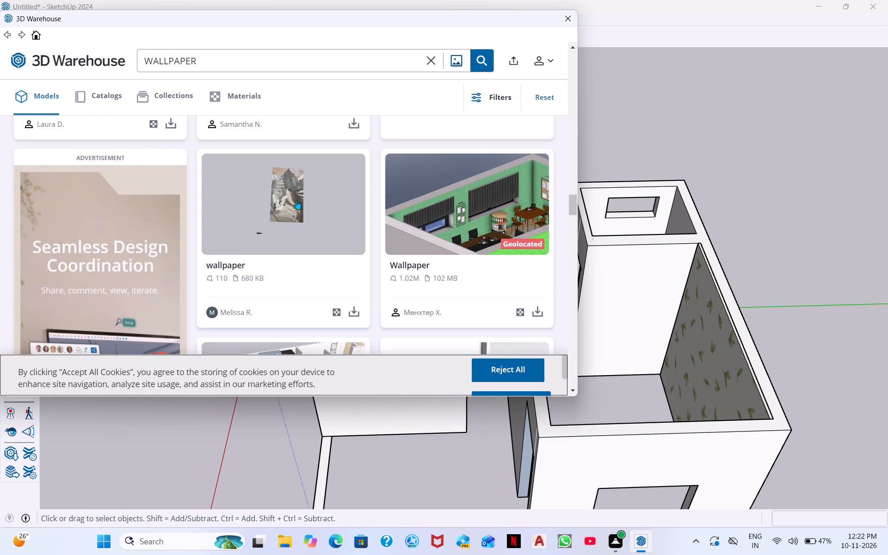
scroll(327, 250, down, 2)
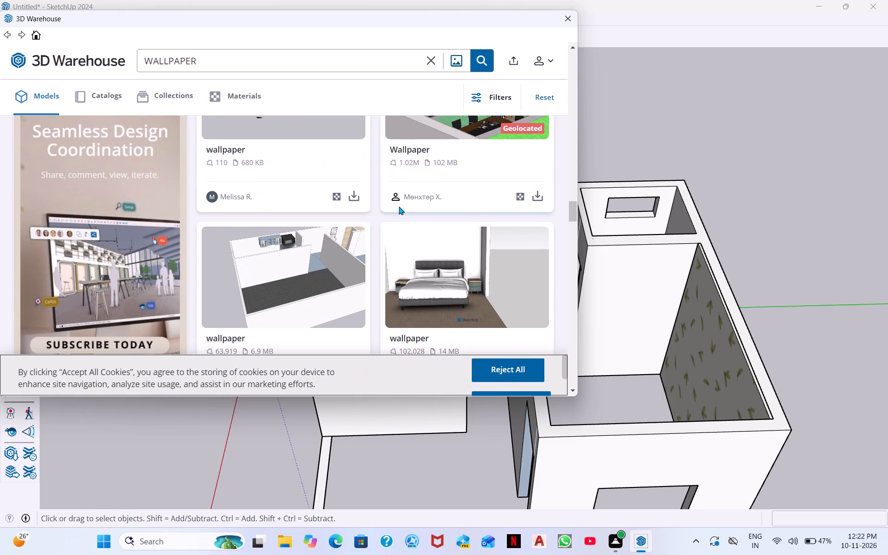
scroll(421, 199, down, 1)
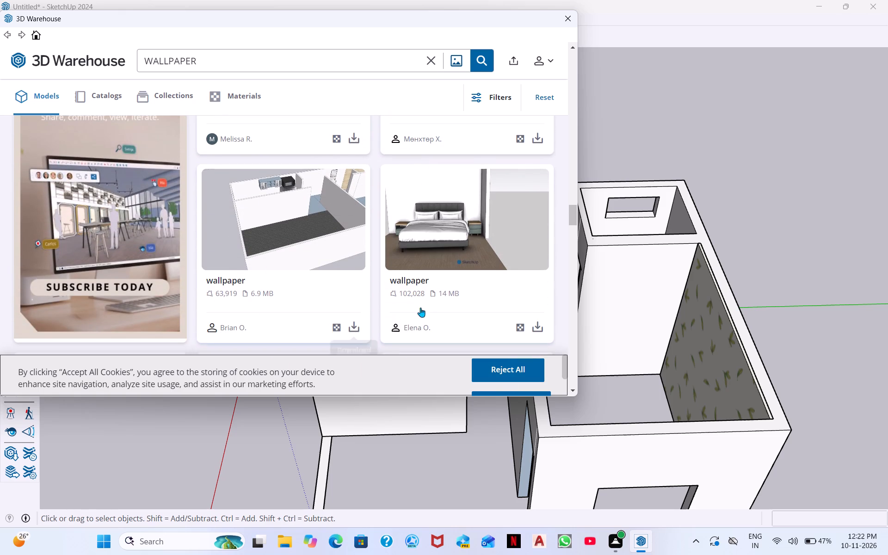
scroll(434, 287, down, 1)
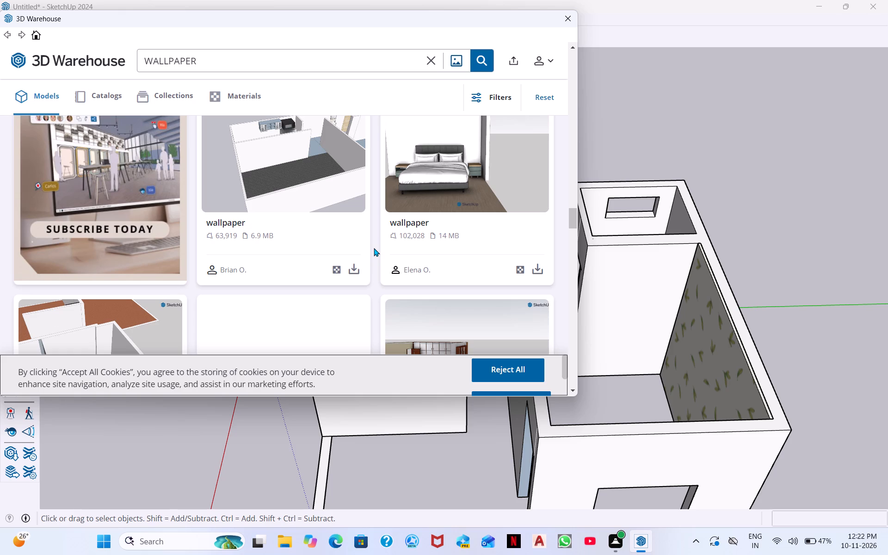
scroll(374, 248, down, 3)
scroll(281, 225, down, 2)
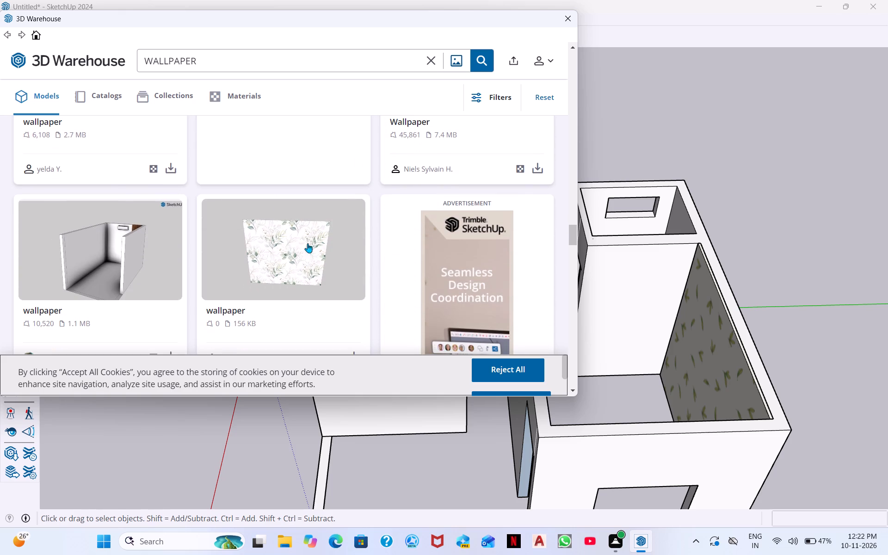
scroll(395, 252, down, 1)
scroll(332, 263, down, 3)
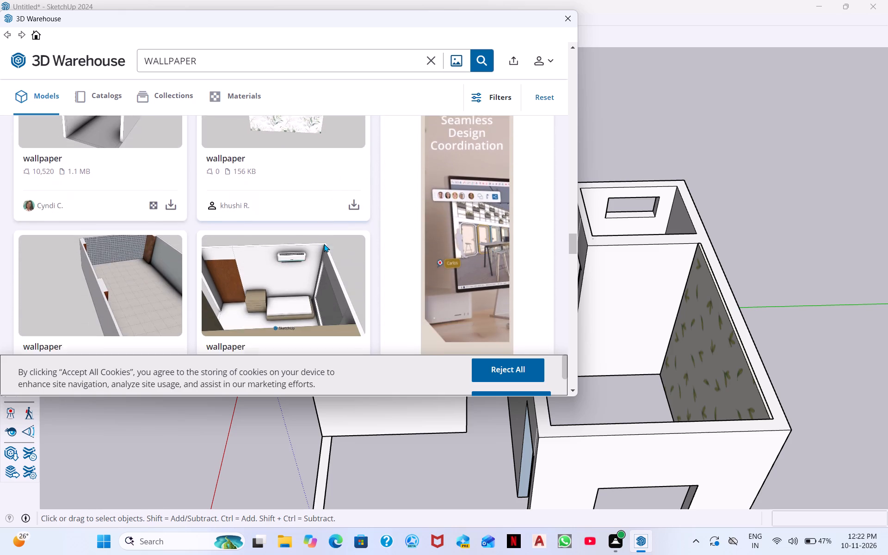
scroll(324, 244, down, 4)
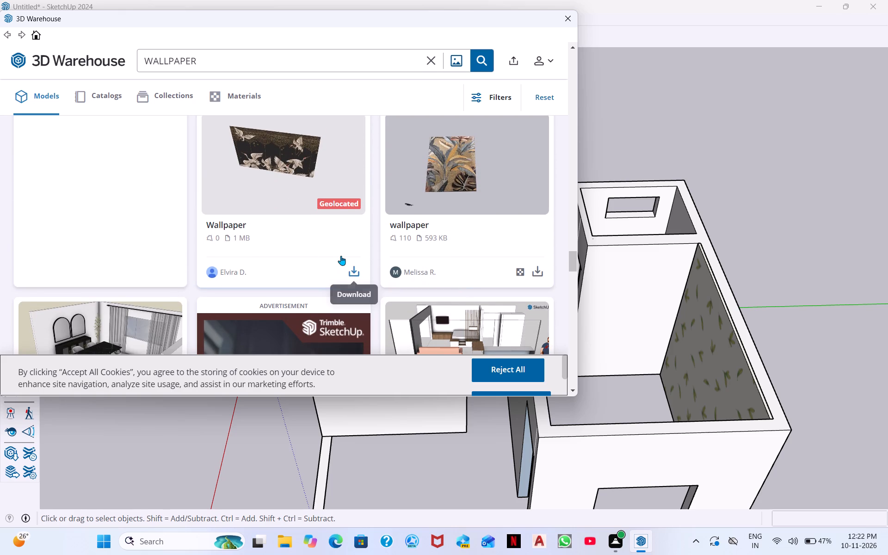
scroll(361, 229, down, 2)
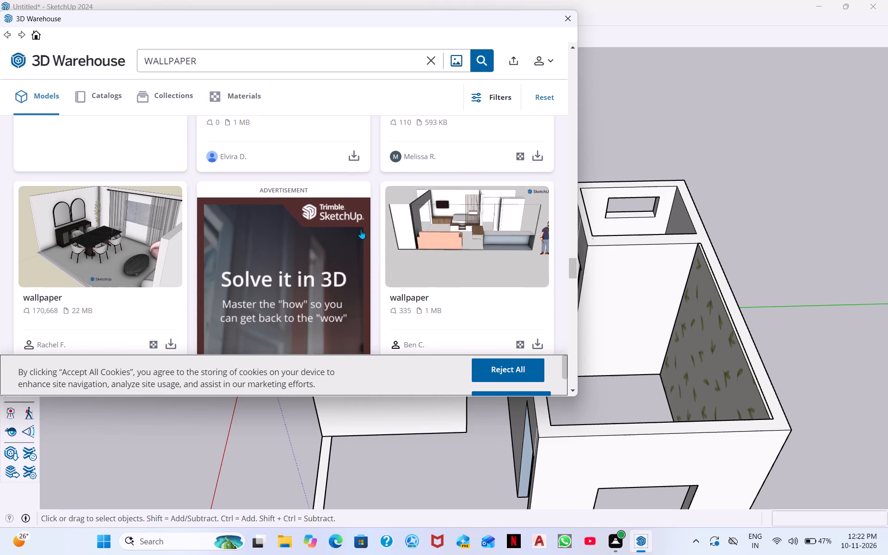
scroll(356, 222, down, 10)
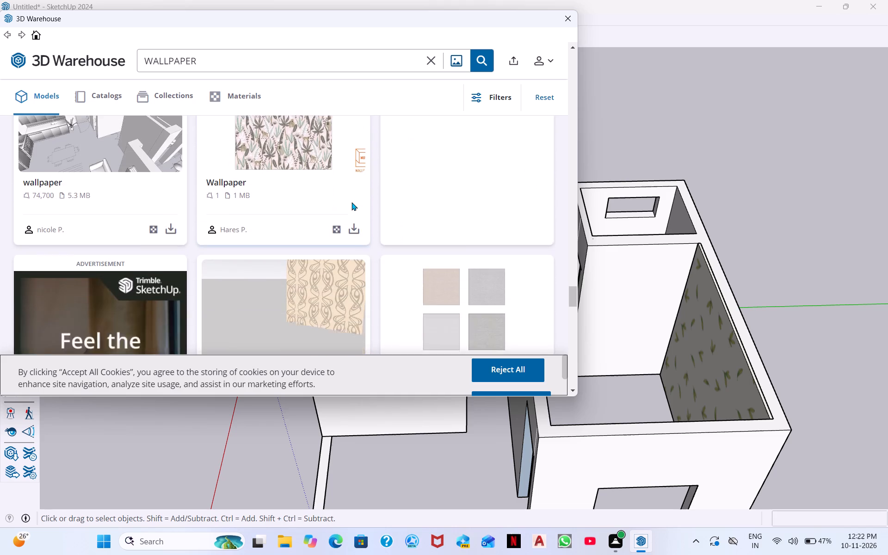
scroll(351, 202, down, 2)
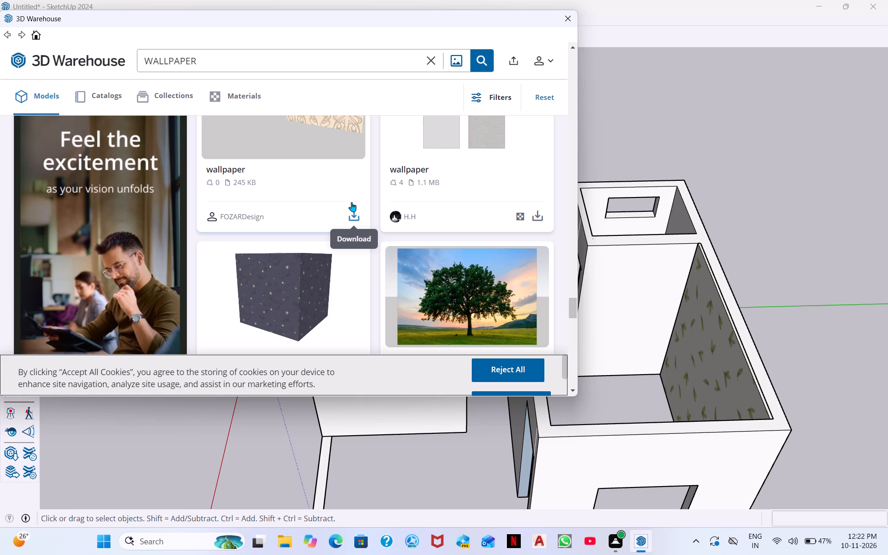
scroll(351, 202, down, 1)
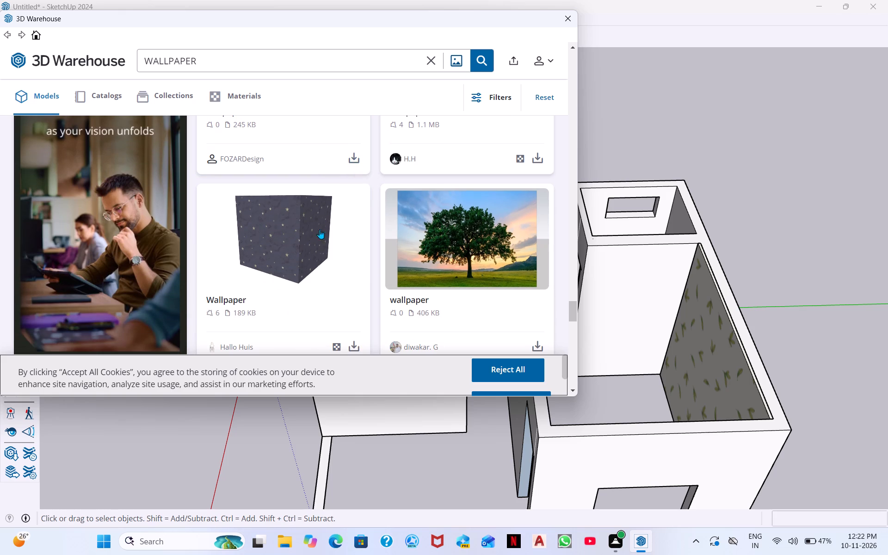
scroll(332, 226, down, 3)
scroll(490, 218, down, 2)
scroll(265, 259, down, 2)
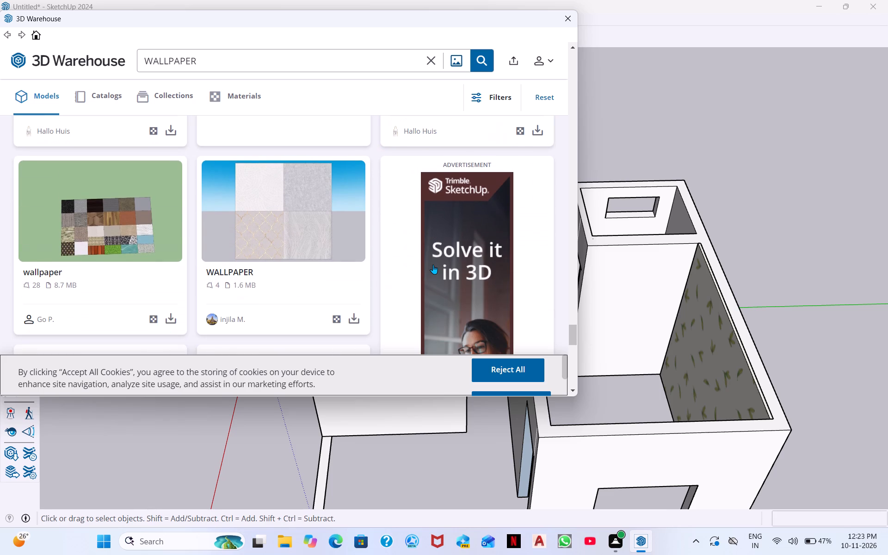
scroll(424, 229, down, 3)
scroll(338, 215, down, 2)
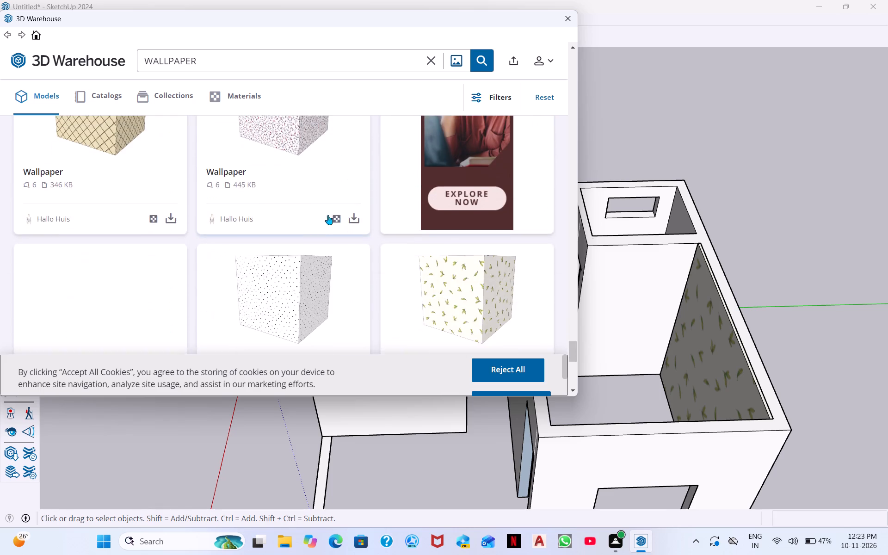
scroll(321, 215, down, 5)
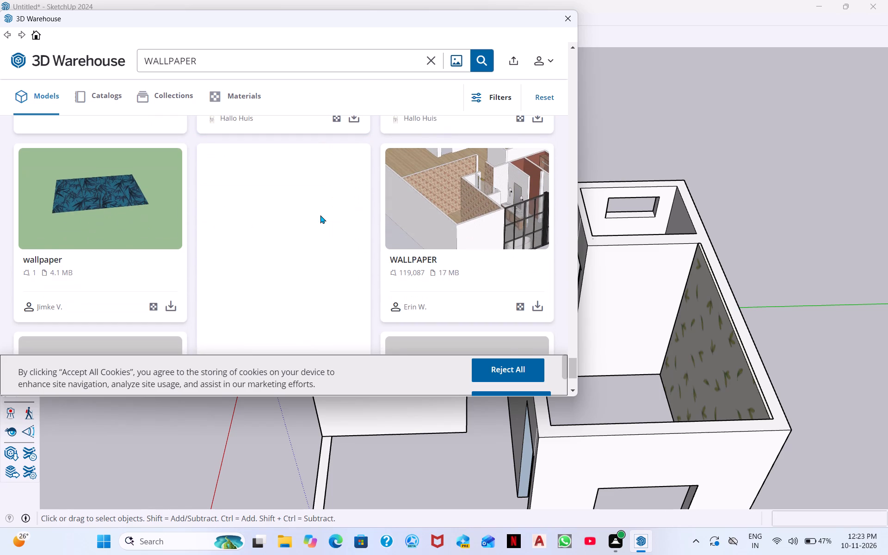
scroll(320, 215, down, 10)
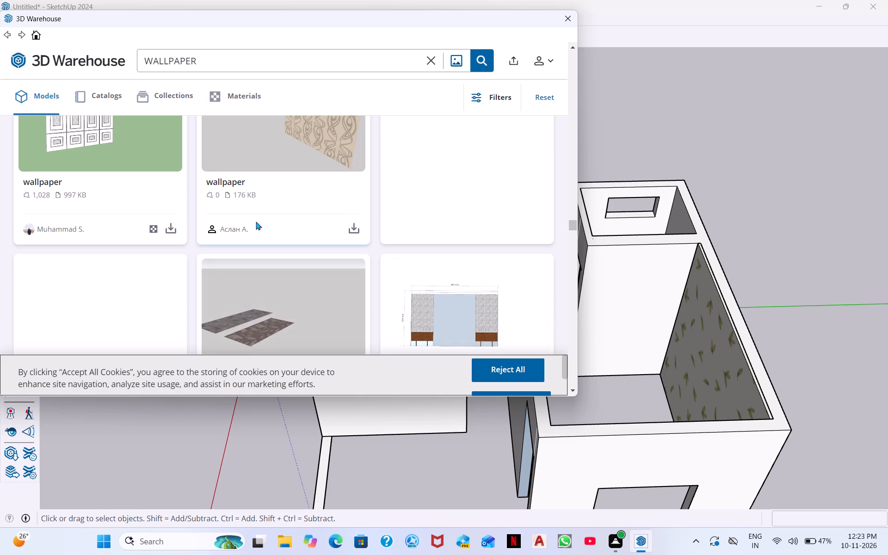
Compare the beige swirl-patterned wallpaper model with the neighbouring wallpaper results.
scroll(342, 202, up, 2)
scroll(342, 202, down, 2)
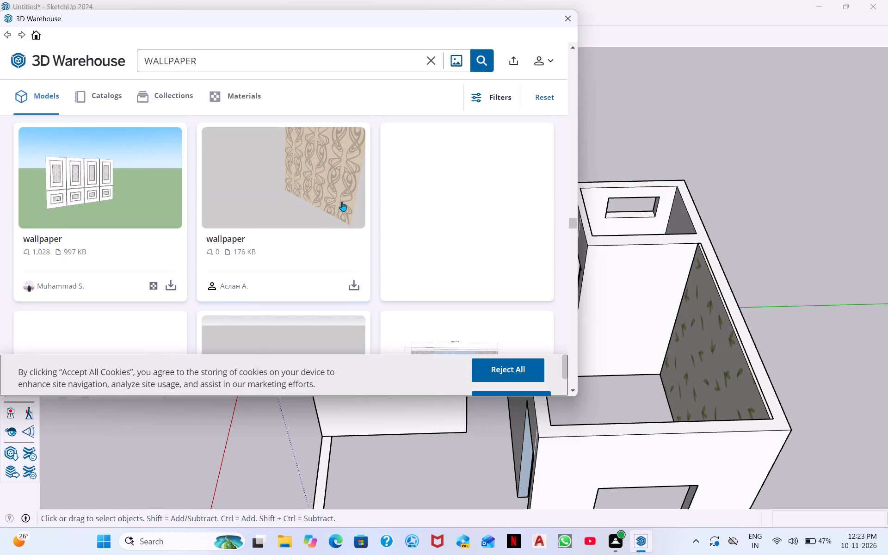
scroll(342, 202, down, 1)
scroll(342, 202, up, 2)
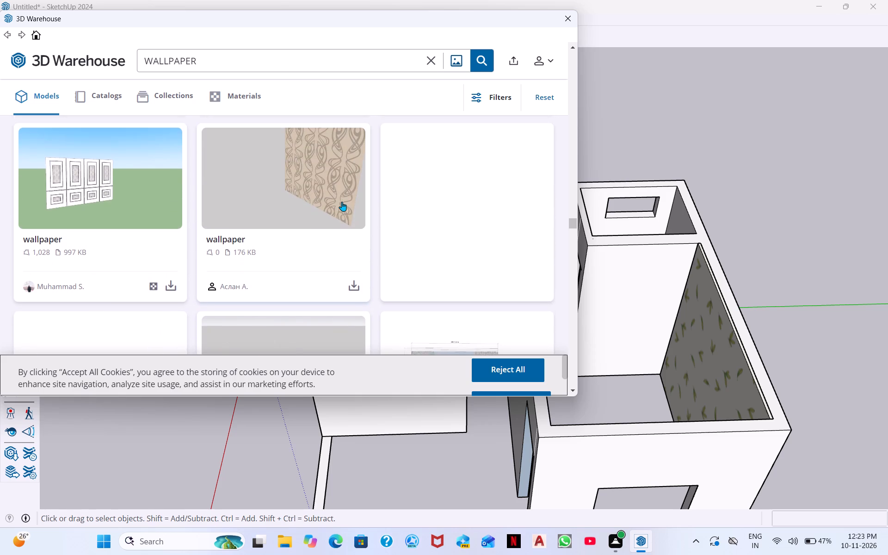
scroll(342, 202, down, 3)
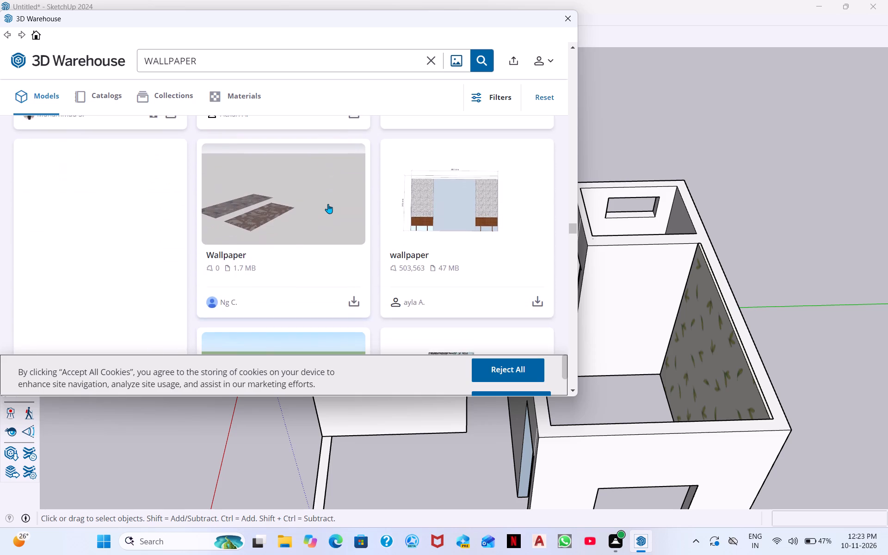
scroll(338, 190, up, 3)
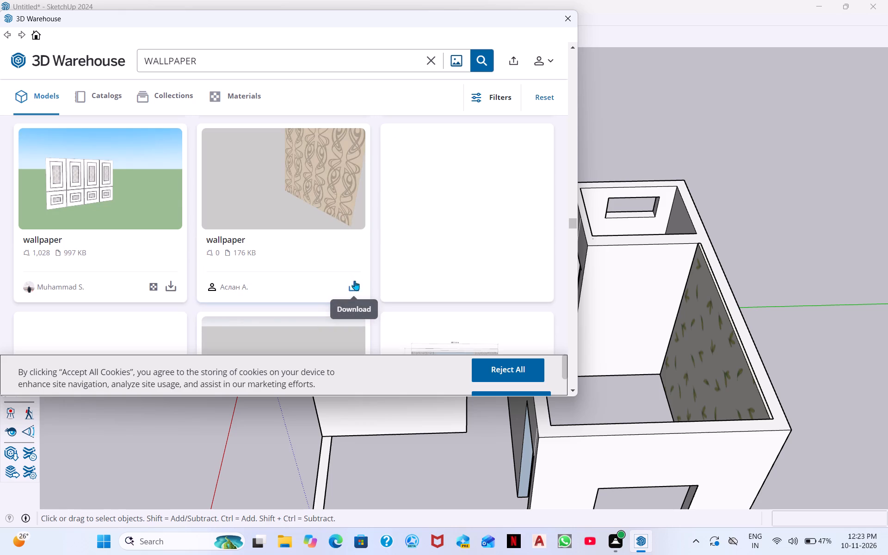
Look further through the WALLPAPER model results for a patterned wallpaper suited to the house's bare walls.
scroll(408, 219, down, 2)
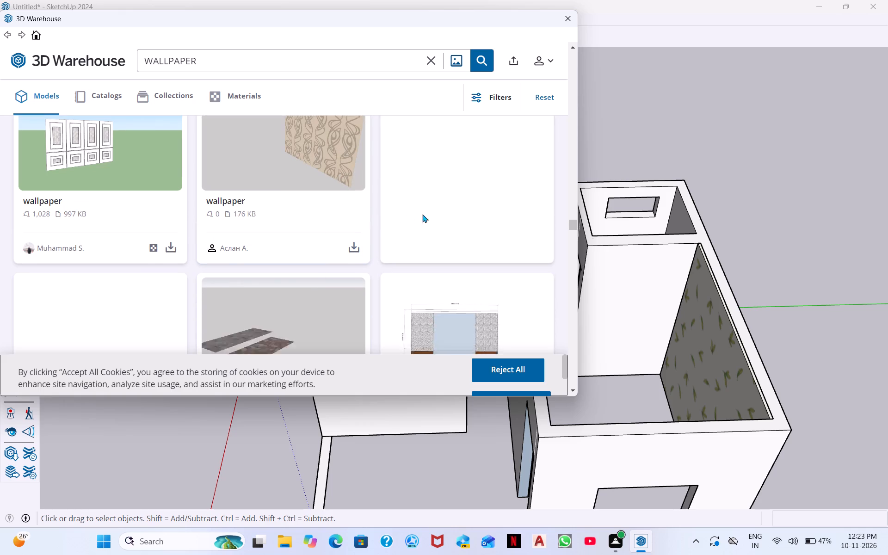
scroll(422, 214, down, 5)
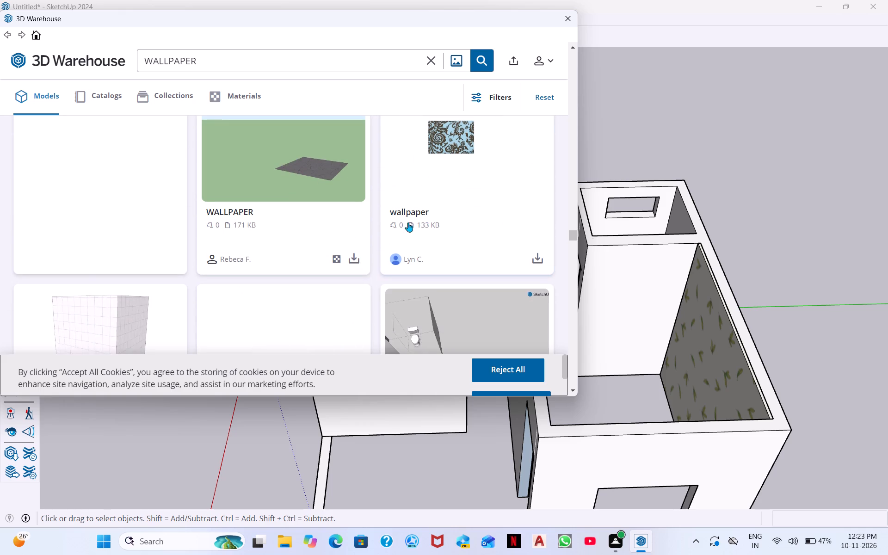
scroll(350, 235, down, 2)
scroll(409, 217, down, 1)
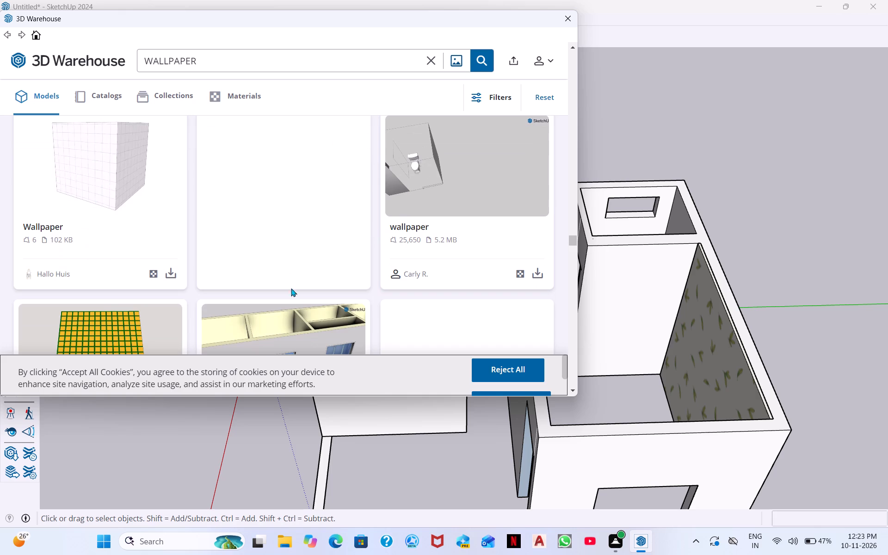
scroll(436, 226, up, 3)
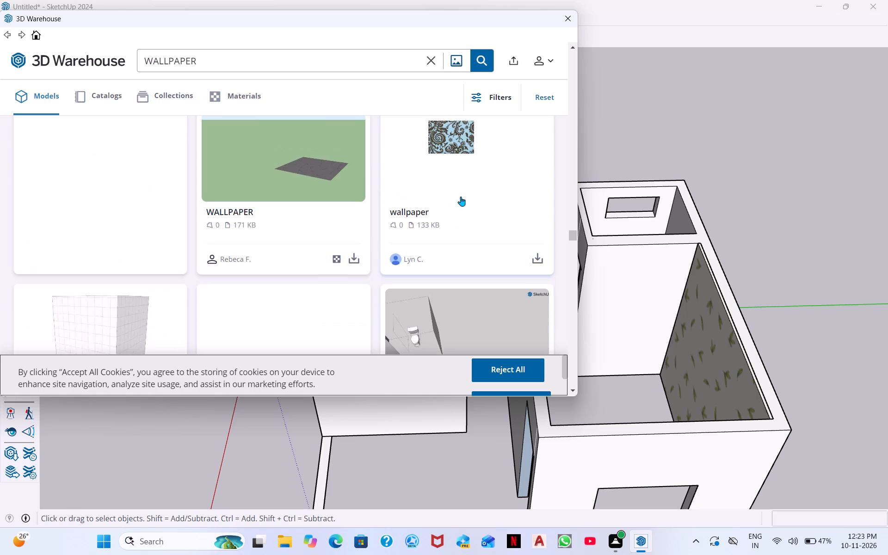
scroll(461, 197, down, 6)
scroll(390, 245, down, 4)
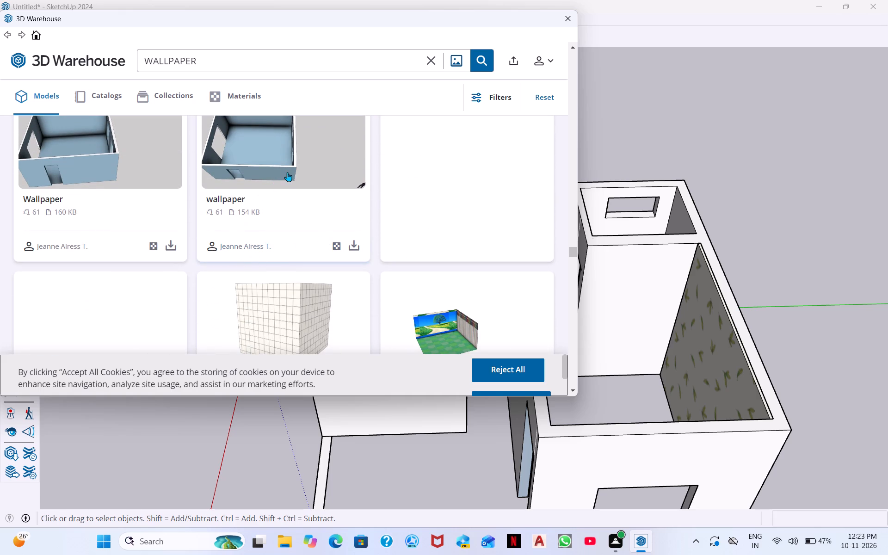
scroll(273, 213, down, 5)
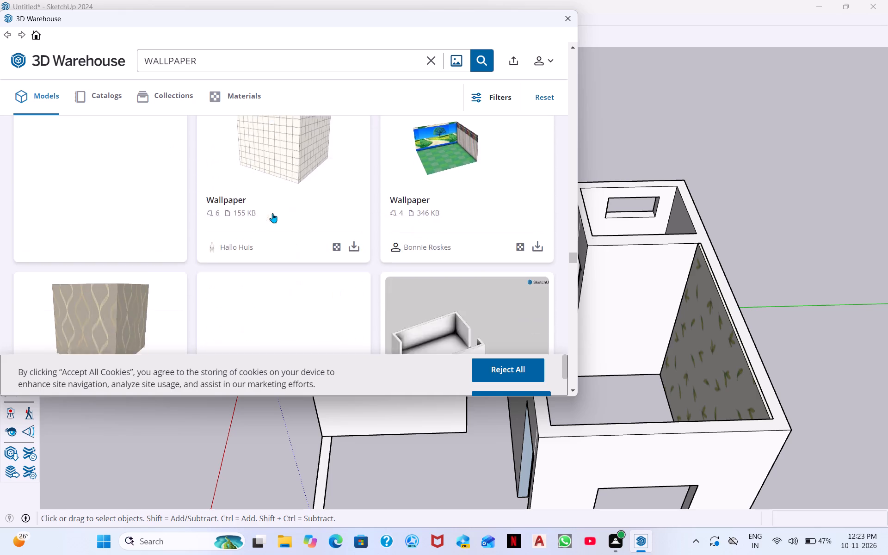
scroll(272, 213, down, 6)
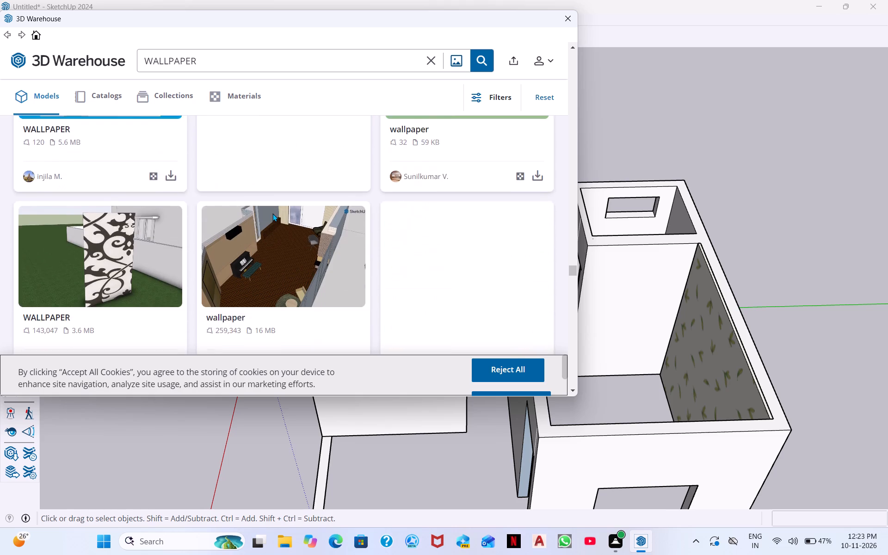
scroll(272, 213, down, 2)
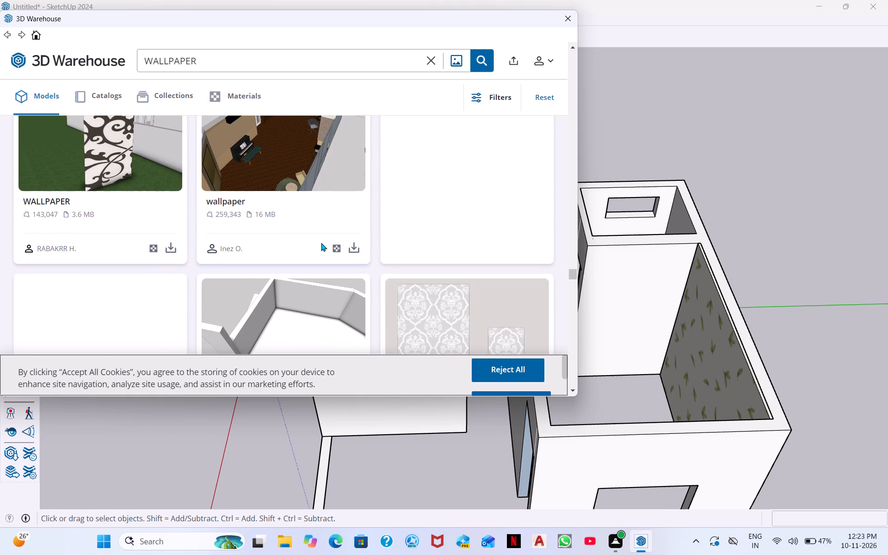
scroll(487, 282, down, 3)
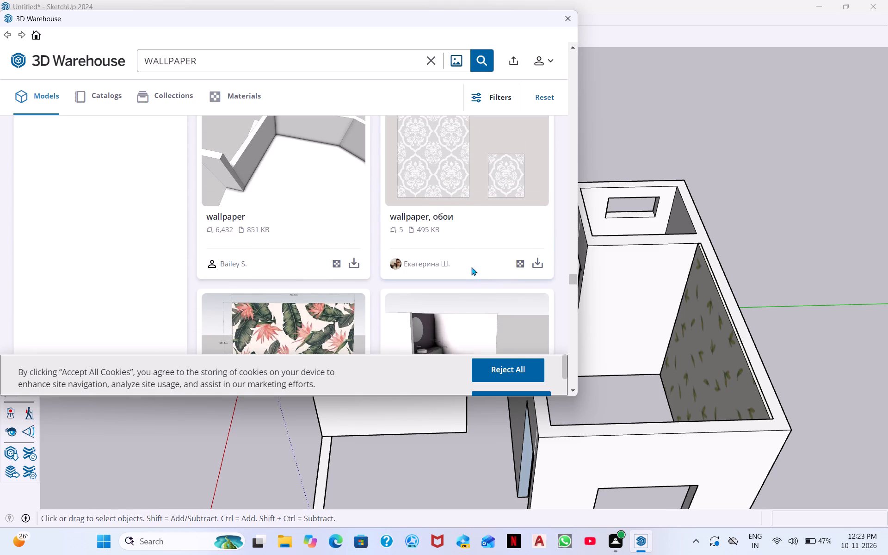
scroll(471, 267, down, 2)
scroll(350, 266, down, 5)
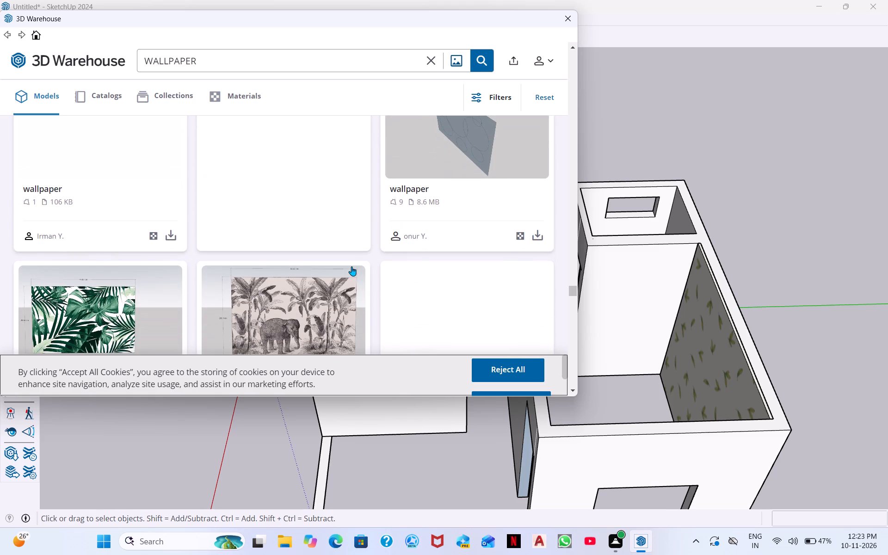
Compare the Wallpaper Modern Arc model with the neighbouring wallpaper results.
scroll(340, 267, down, 5)
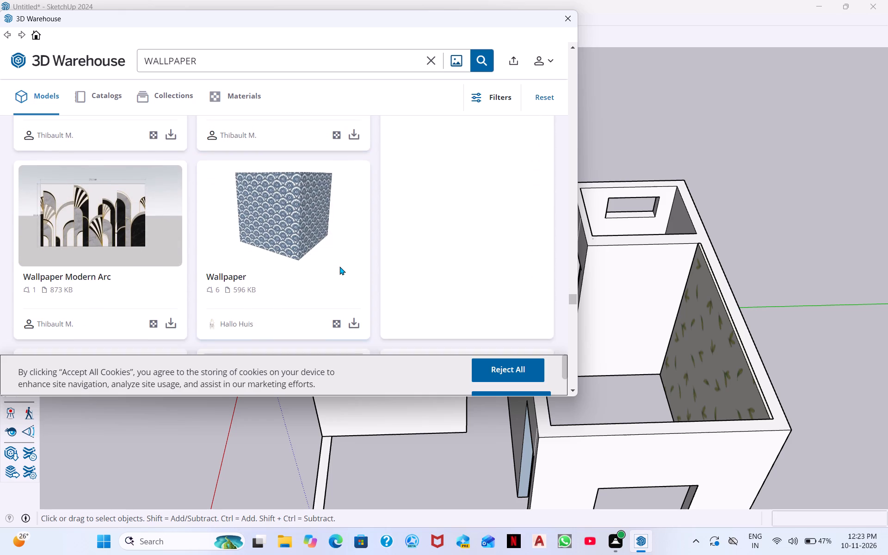
scroll(339, 266, down, 2)
scroll(247, 248, up, 1)
scroll(118, 211, up, 1)
scroll(118, 211, down, 2)
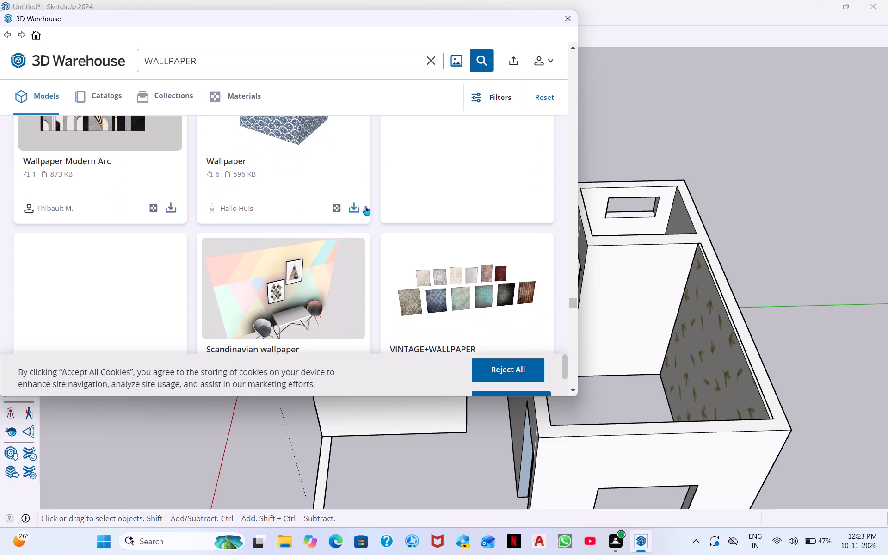
scroll(438, 212, down, 5)
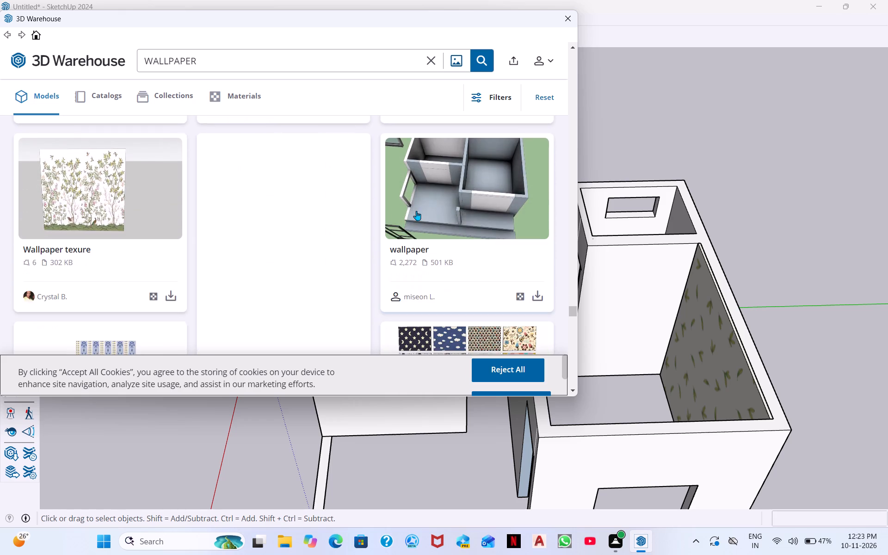
Load the flowering-tree "Wallpaper texure" model into the house model and place it outside the house, beyond the corner near the red axis.
scroll(397, 209, down, 2)
scroll(138, 214, up, 2)
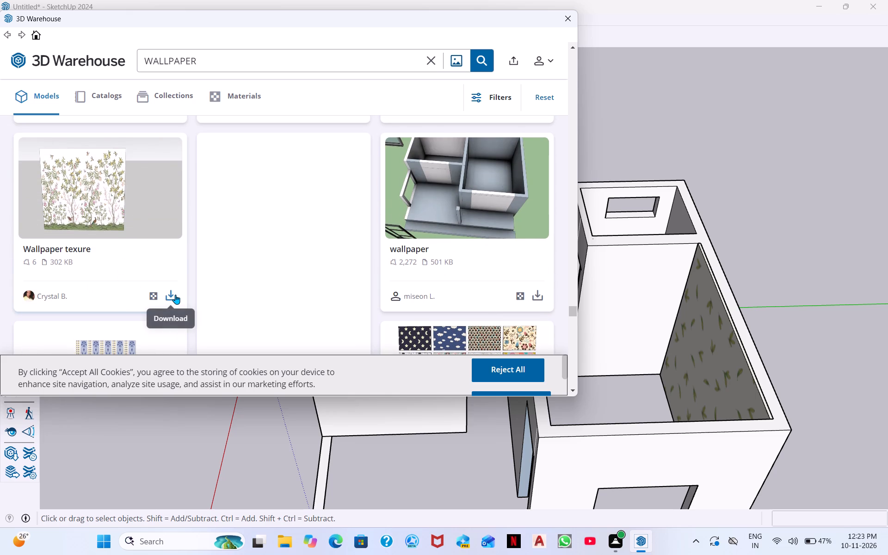
scroll(282, 228, down, 3)
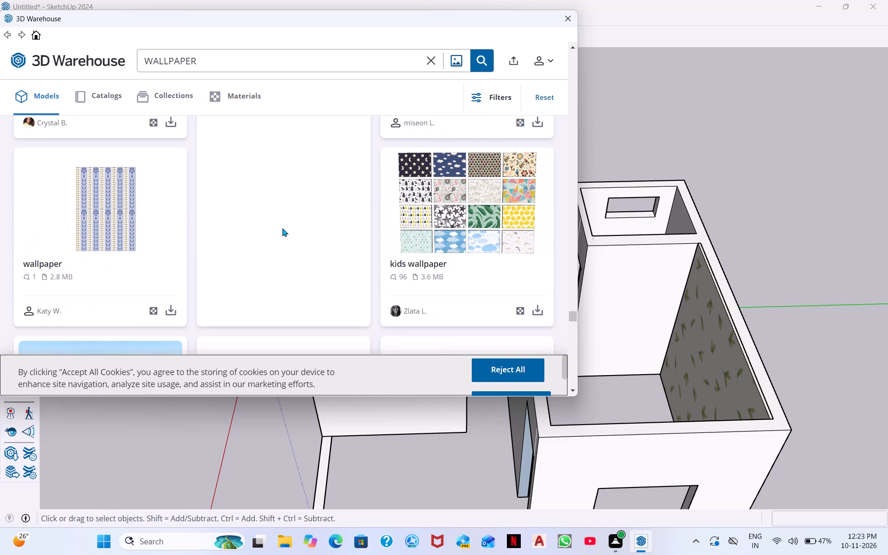
scroll(163, 233, up, 3)
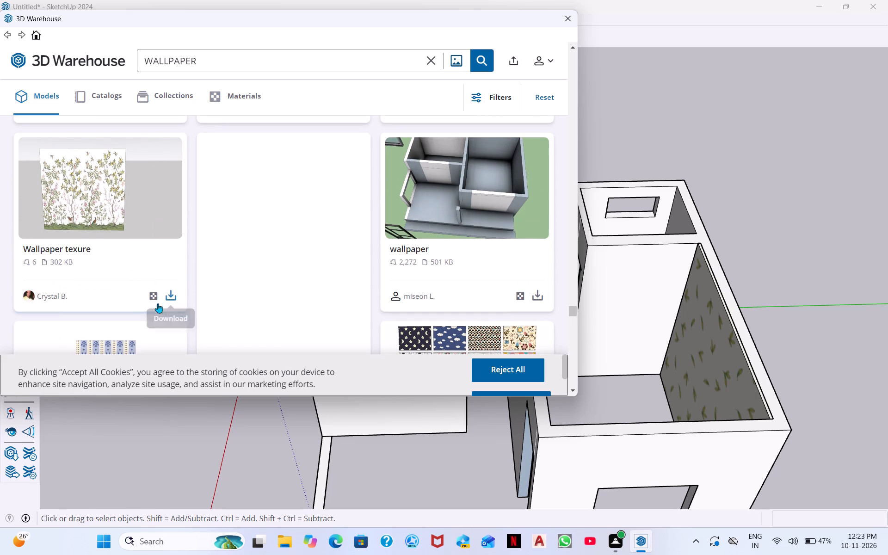
click(170, 299)
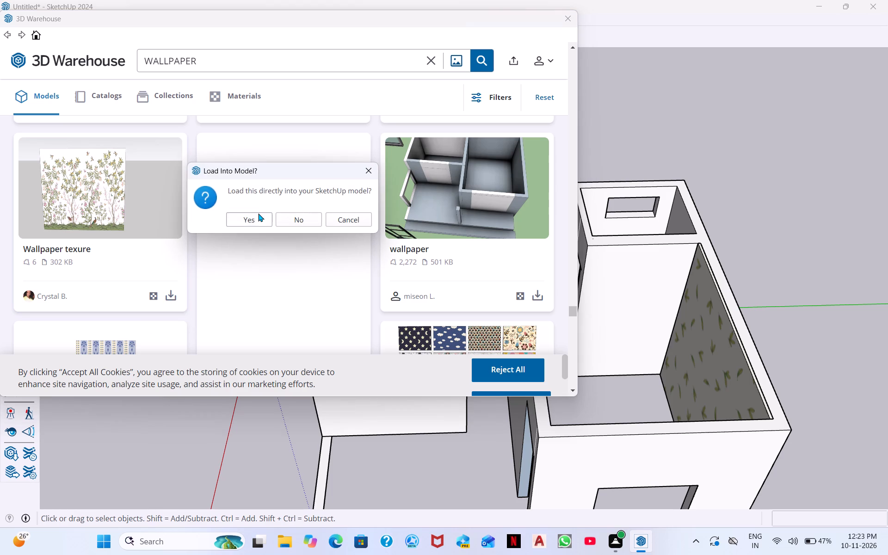
click(250, 221)
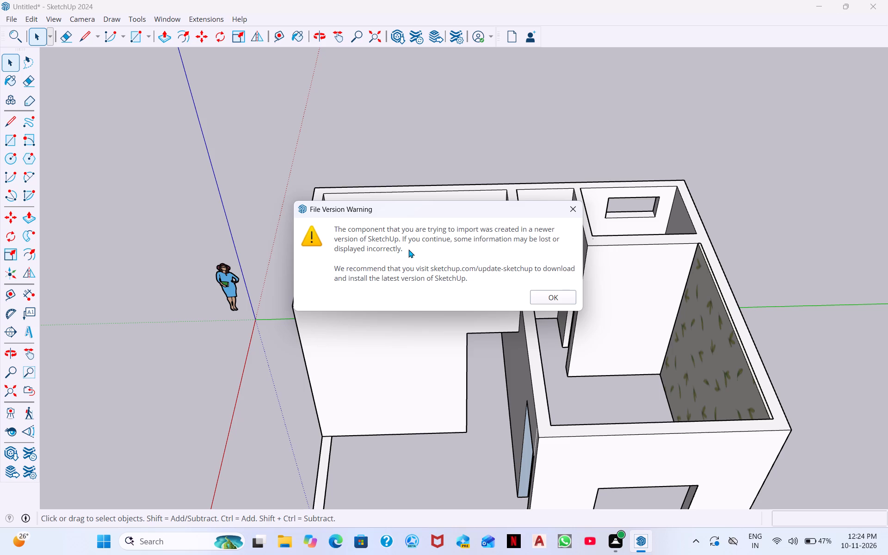
double_click(556, 305)
click(558, 296)
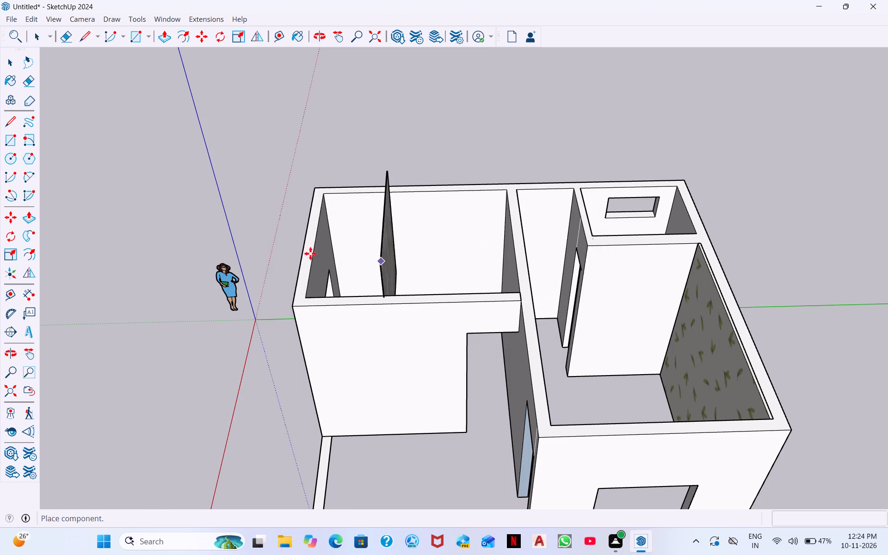
click(318, 134)
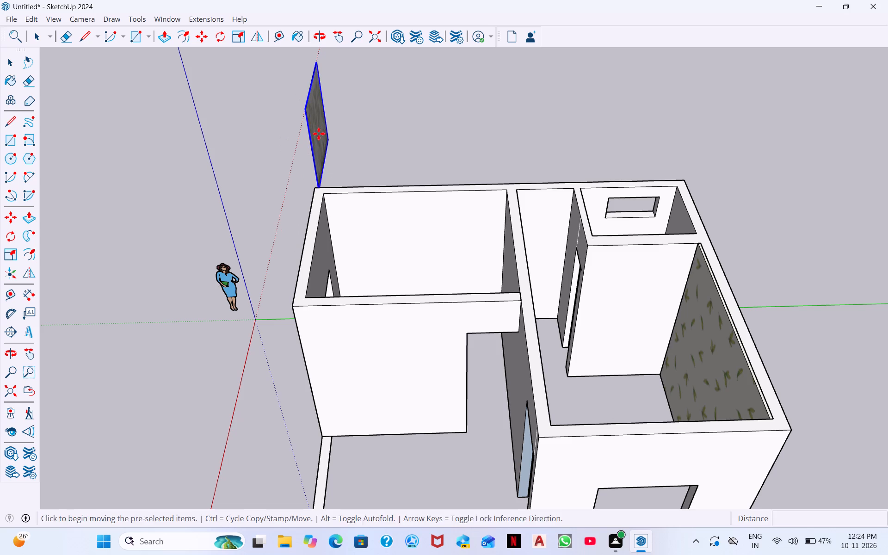
Rotate the flowering-tree wallpaper panel about 93.4° around the vertical axis at its bottom corner, roughly parallel to the adjacent house wall.
scroll(376, 112, up, 9)
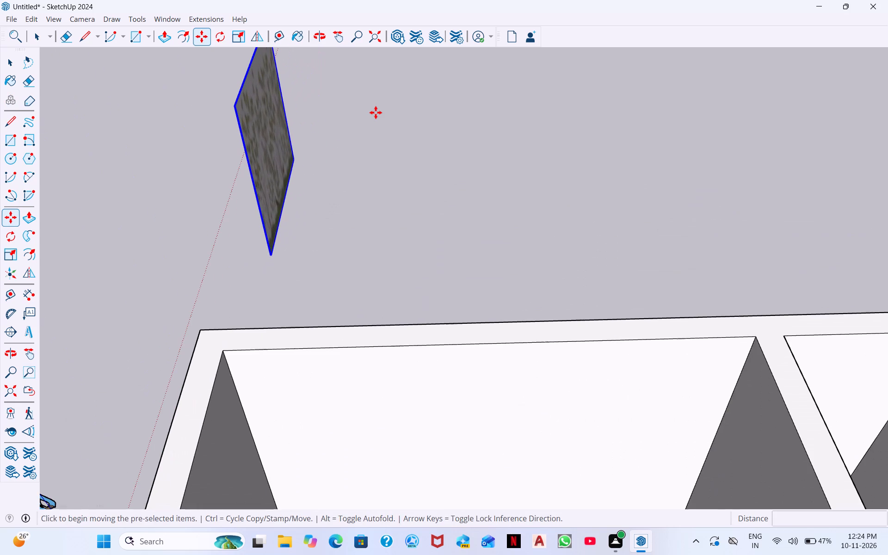
scroll(340, 77, up, 2)
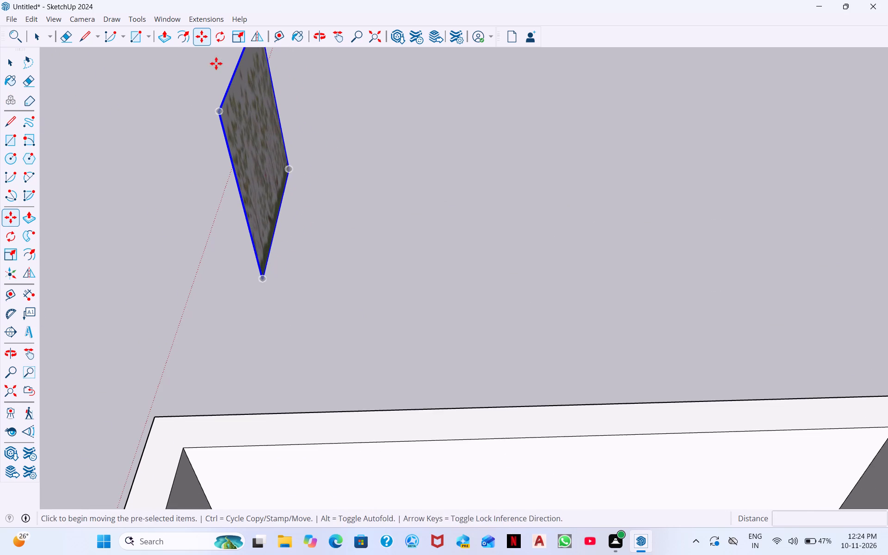
key(q)
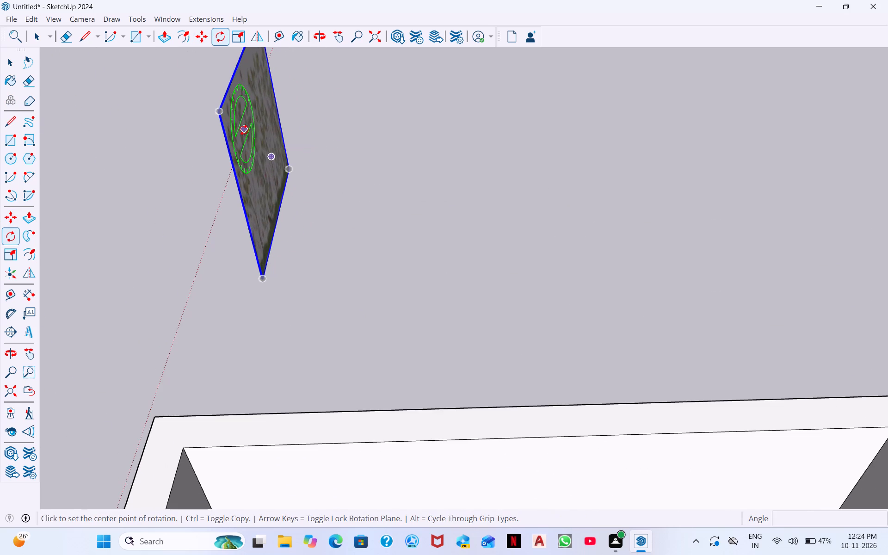
key(Up)
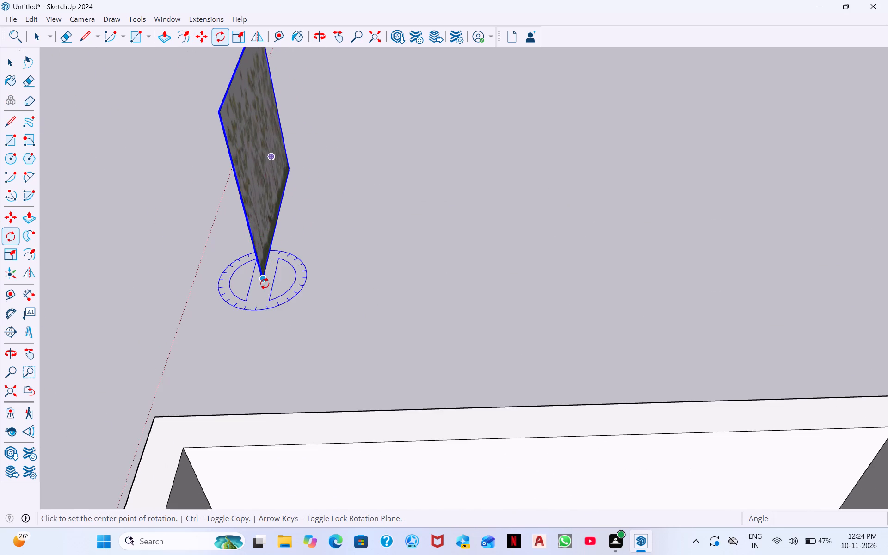
click(266, 276)
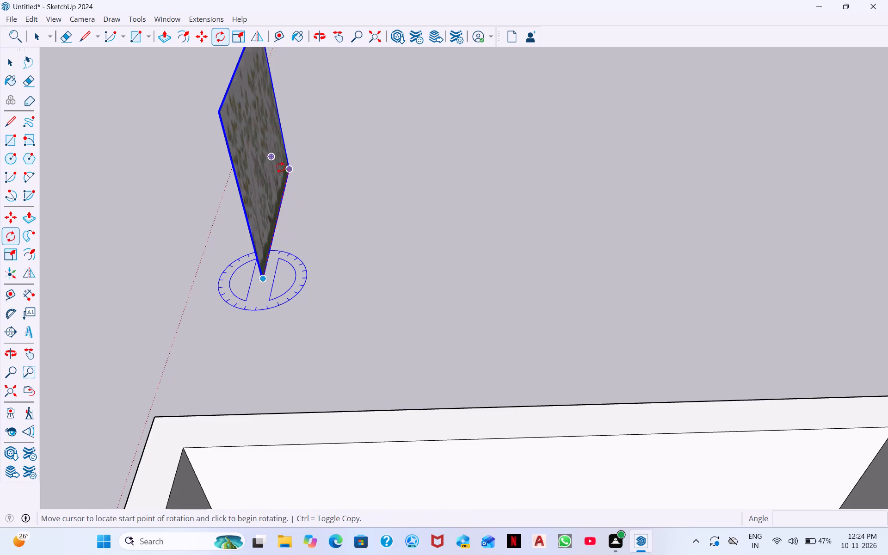
click(286, 166)
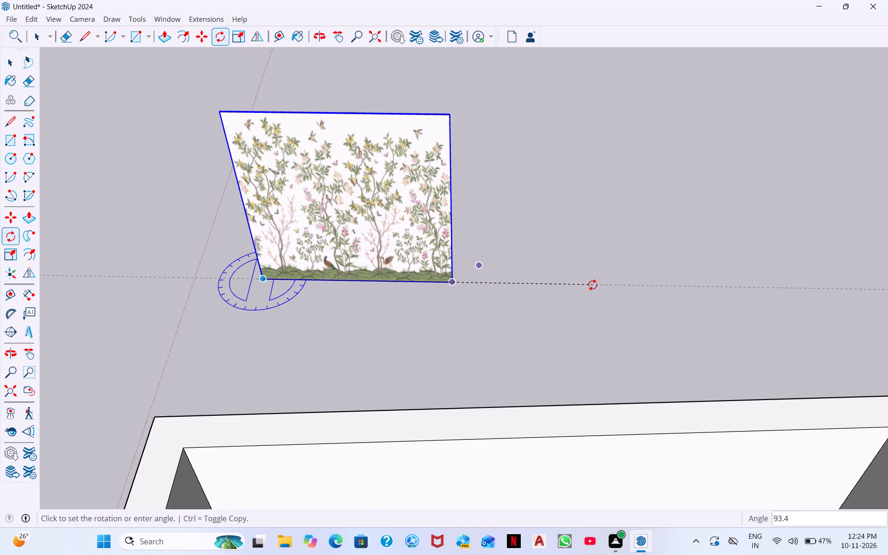
double_click(592, 285)
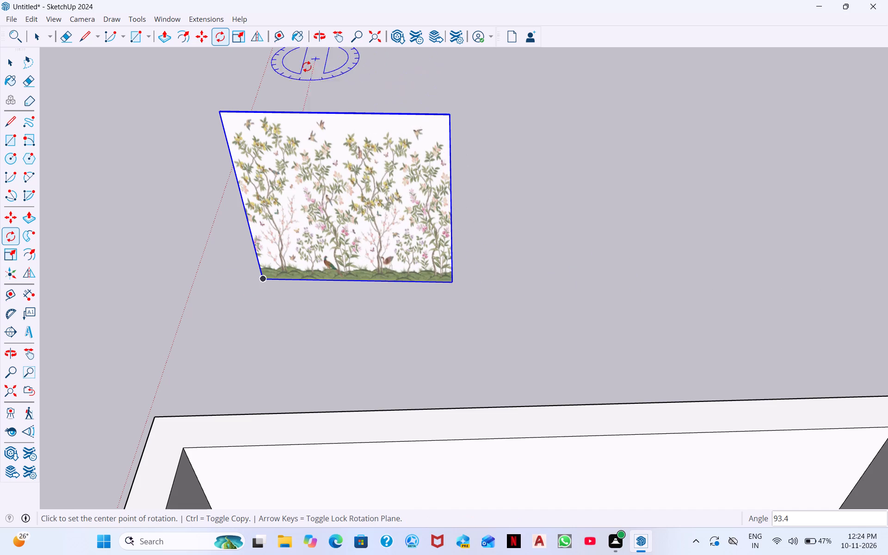
Widen the flowering-tree wallpaper panel by scaling it along the red and green axes from its free side edge.
click(241, 42)
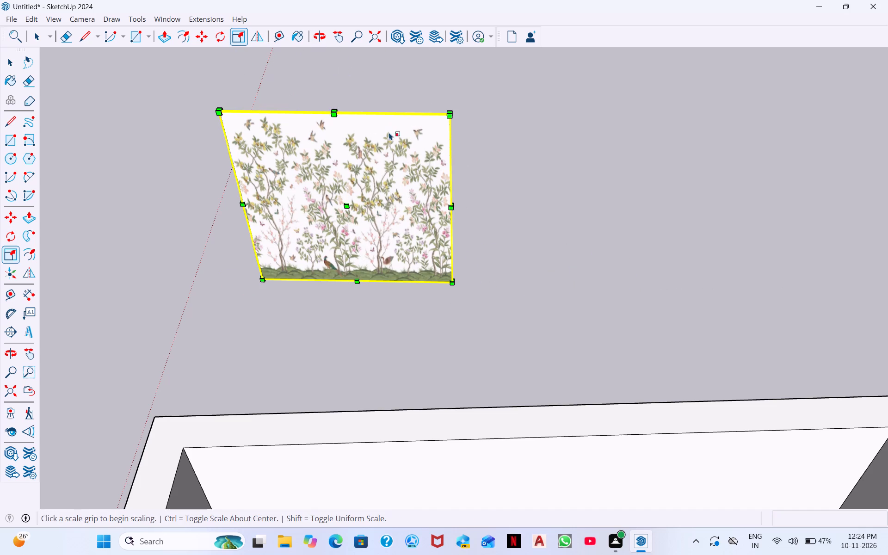
scroll(462, 198, up, 3)
middle_drag(464, 186, 290, 188)
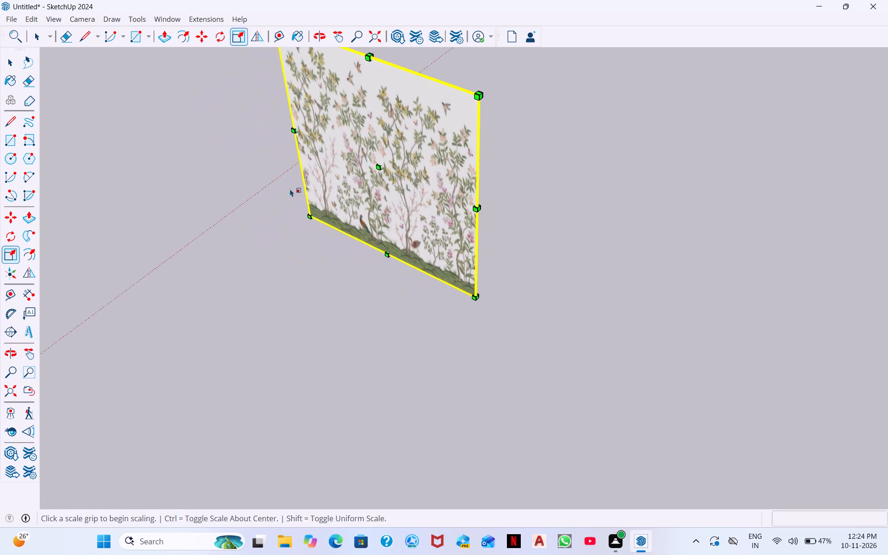
scroll(437, 236, up, 4)
drag(507, 197, 742, 261)
scroll(554, 230, down, 2)
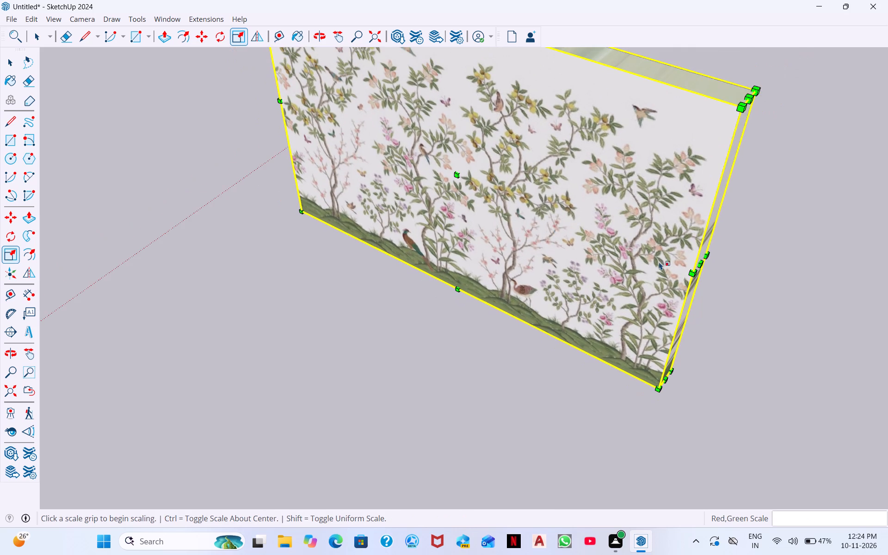
scroll(698, 247, down, 7)
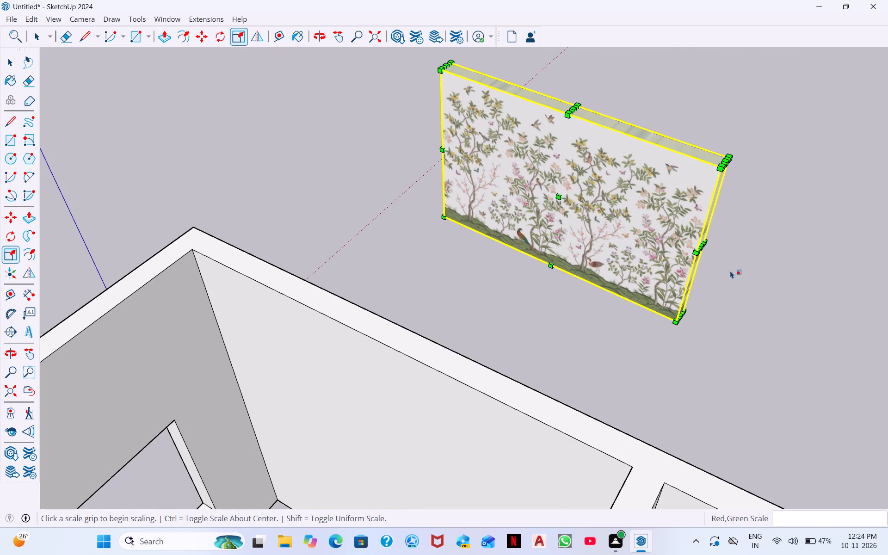
Thin the flowering-tree wallpaper panel by scaling it about 1.00, 0.34 along the red and green axes from its free side edge.
middle_drag(730, 271, 619, 264)
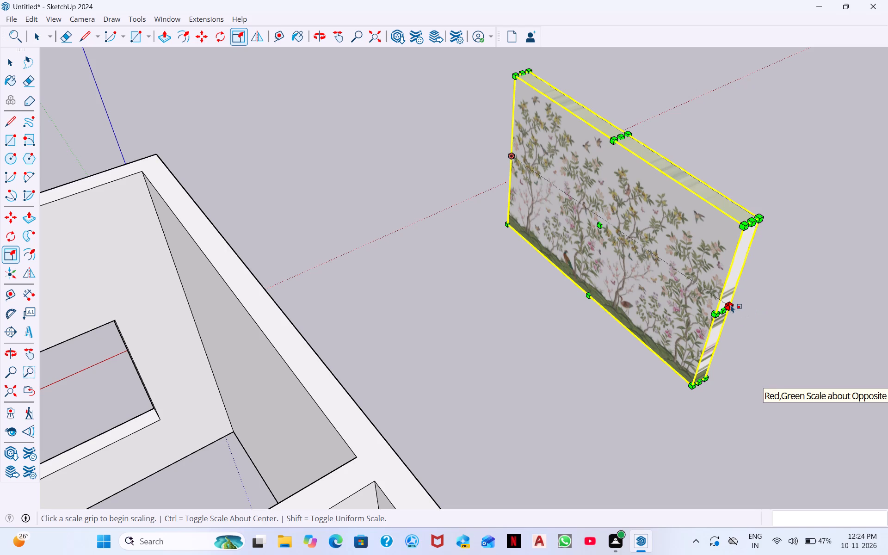
drag(726, 301, 721, 298)
click(721, 298)
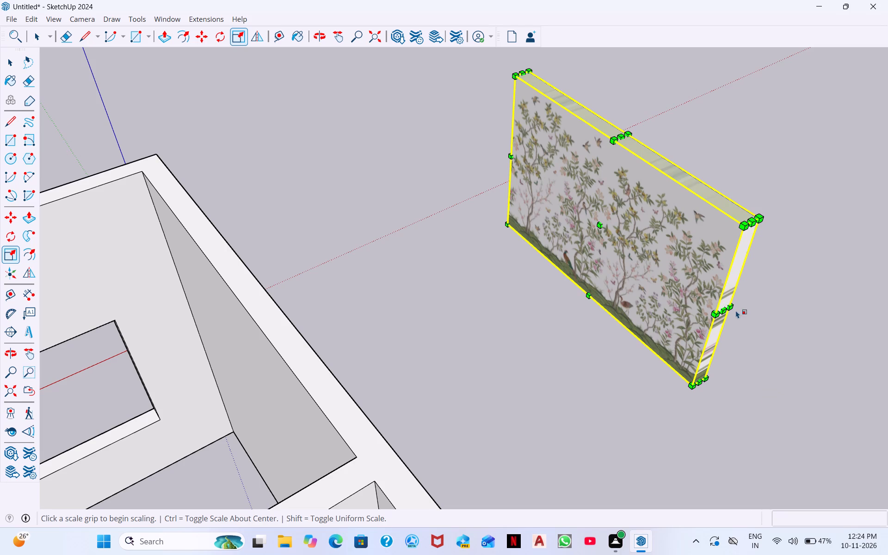
drag(728, 303, 682, 296)
drag(682, 296, 686, 293)
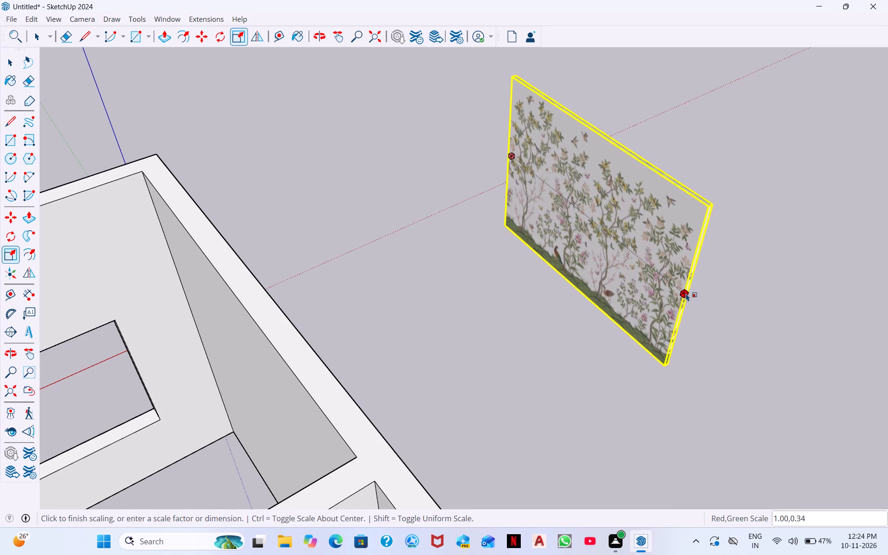
drag(686, 293, 687, 293)
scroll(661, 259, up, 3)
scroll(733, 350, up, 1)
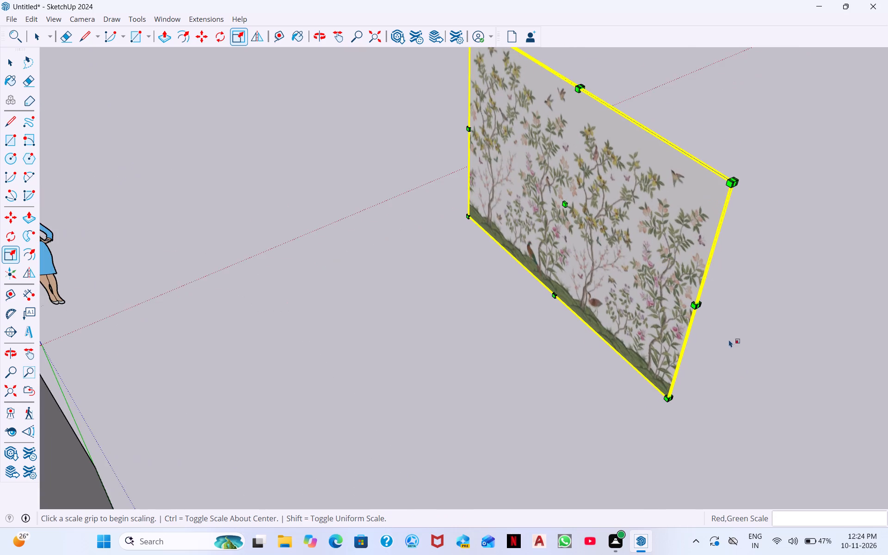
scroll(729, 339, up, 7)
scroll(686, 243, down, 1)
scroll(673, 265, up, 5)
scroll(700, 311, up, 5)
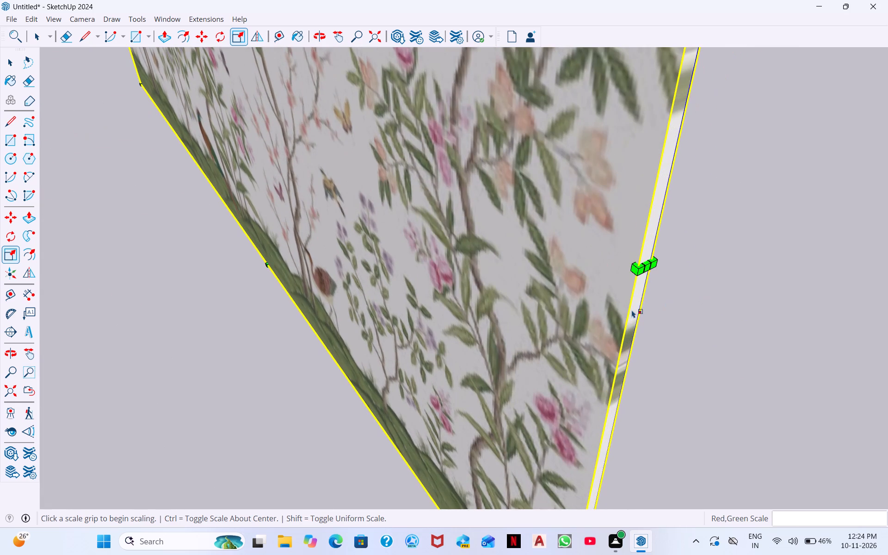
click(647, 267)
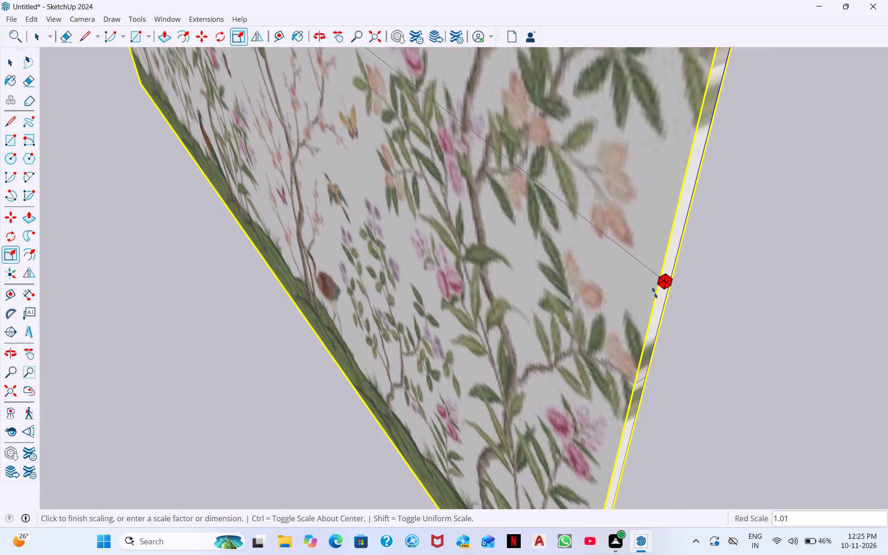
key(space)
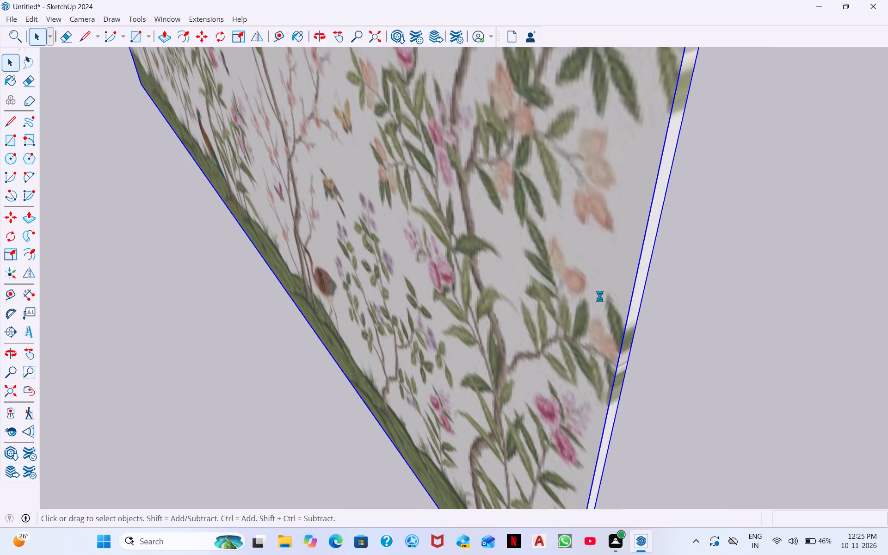
Measure the inner top edge of the room wall nearest the wallpaper panel with a linear dimension, without placing it.
scroll(487, 286, down, 20)
scroll(487, 286, down, 4)
middle_click(506, 258)
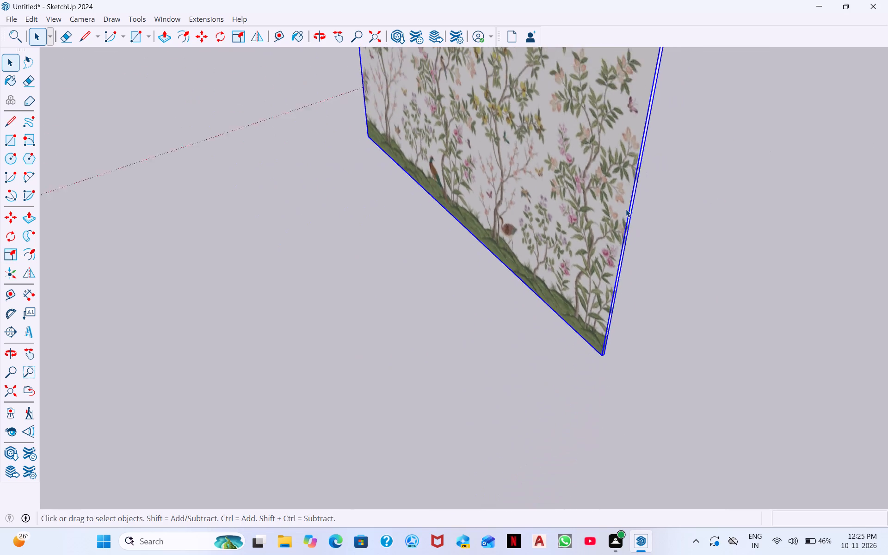
scroll(626, 209, down, 15)
middle_click(626, 209)
middle_click(616, 203)
middle_drag(616, 203, 615, 208)
scroll(206, 113, down, 1)
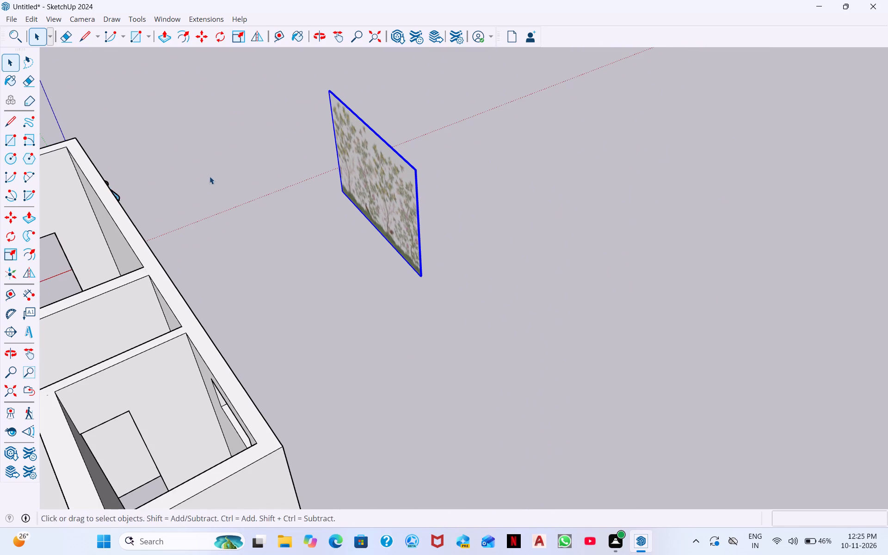
middle_drag(210, 177, 147, 196)
scroll(87, 174, down, 5)
middle_drag(182, 161, 333, 148)
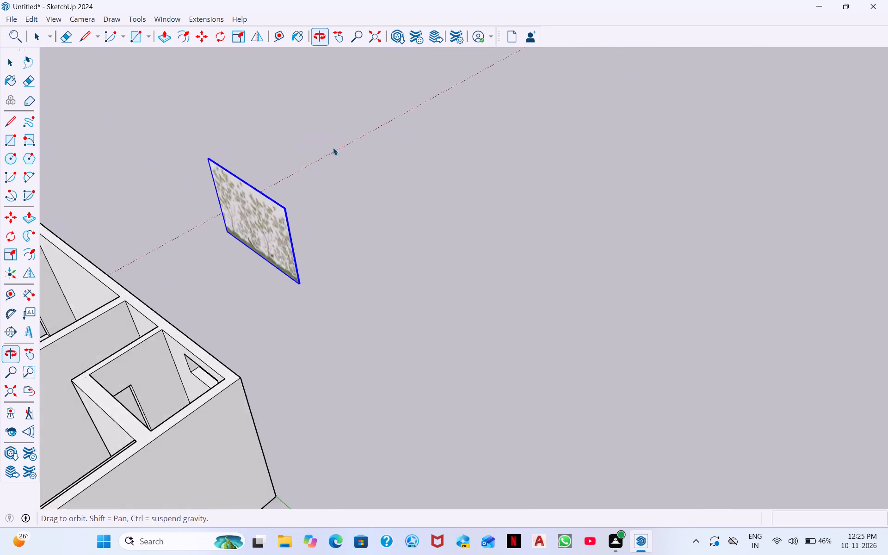
middle_drag(333, 148, 332, 139)
scroll(109, 253, down, 7)
scroll(267, 311, down, 2)
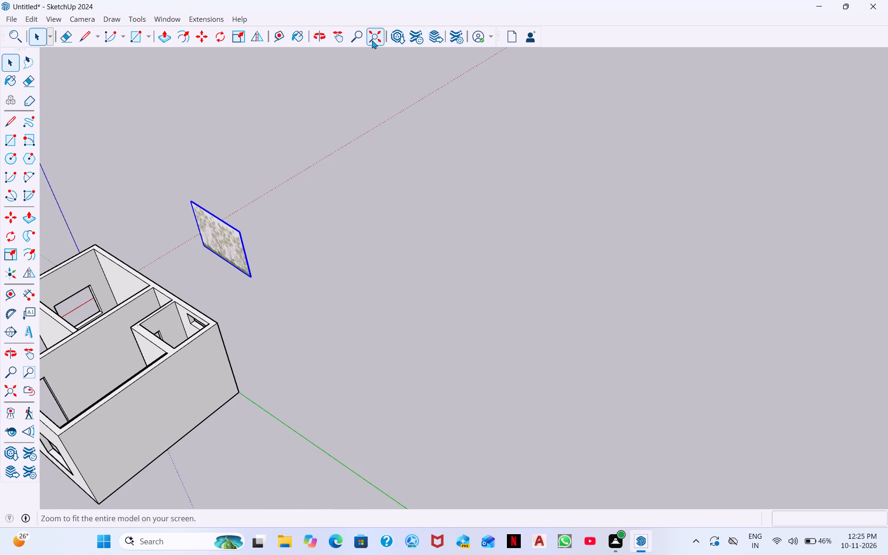
click(372, 40)
scroll(364, 111, up, 2)
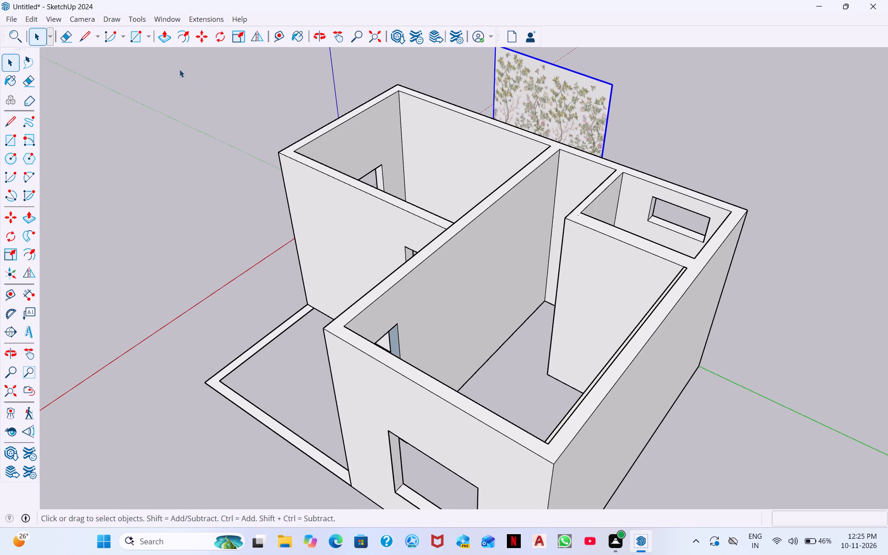
click(22, 294)
scroll(422, 76, up, 8)
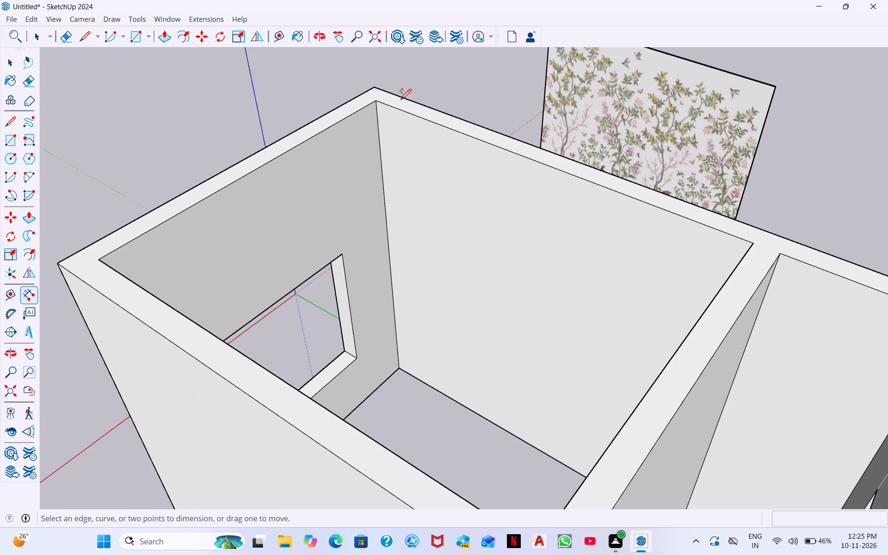
click(375, 99)
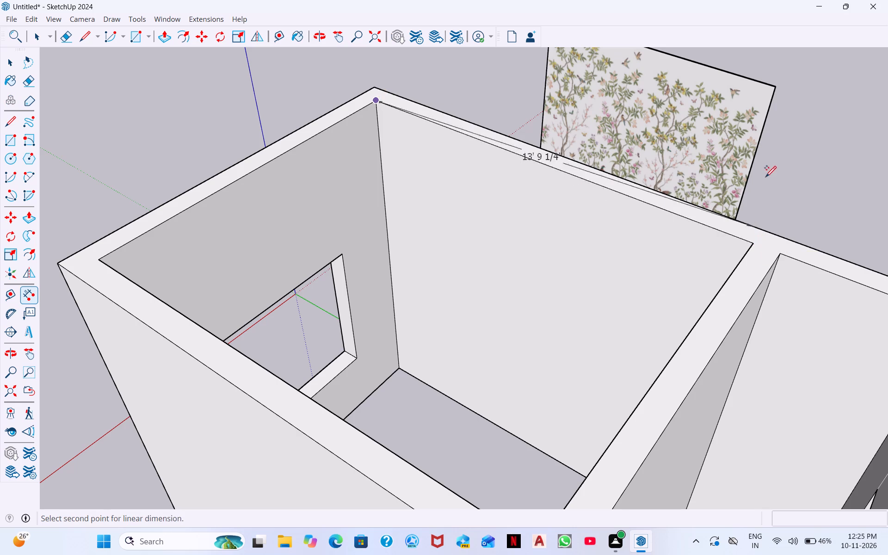
scroll(759, 166, down, 1)
key(space)
scroll(763, 167, down, 2)
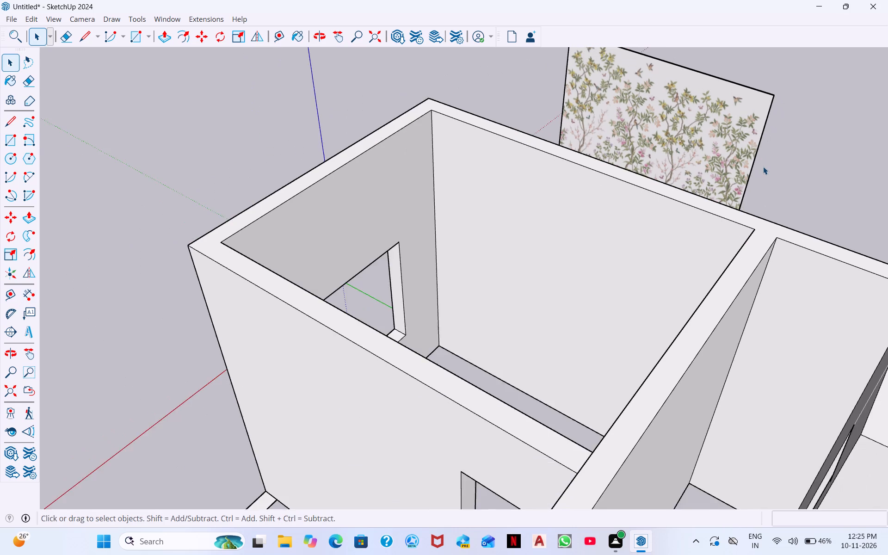
Thin the flowering-tree wallpaper panel further by scaling it about 1.00, 0.34 along the red and green axes from its free side edge.
click(747, 173)
middle_drag(817, 160, 619, 178)
scroll(814, 282, down, 1)
click(241, 40)
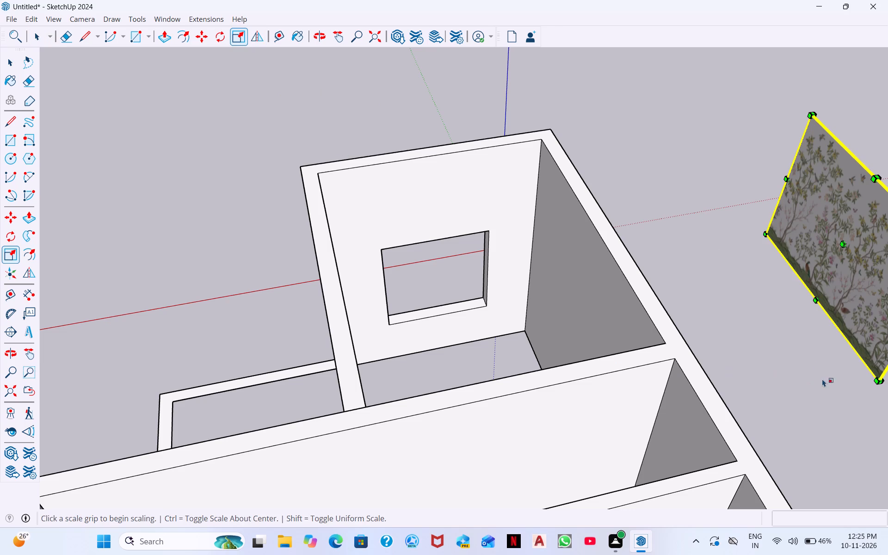
middle_drag(783, 334, 887, 293)
scroll(811, 244, up, 2)
scroll(864, 214, up, 5)
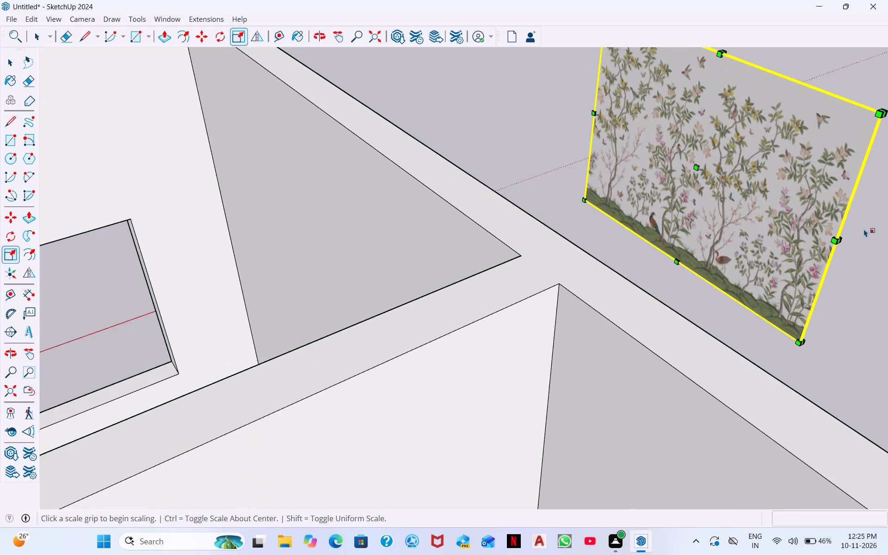
scroll(864, 229, up, 5)
scroll(824, 241, up, 5)
scroll(839, 172, up, 4)
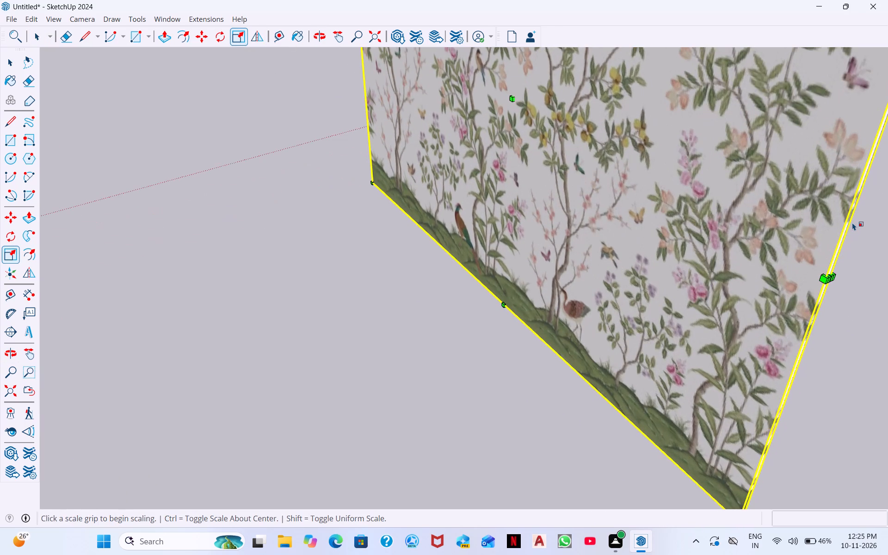
middle_drag(851, 227, 766, 235)
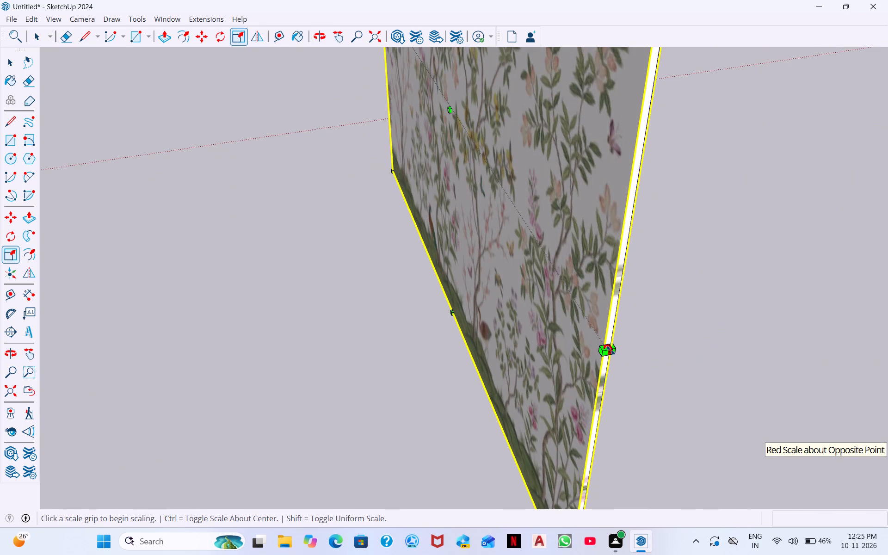
drag(610, 350, 607, 362)
click(607, 362)
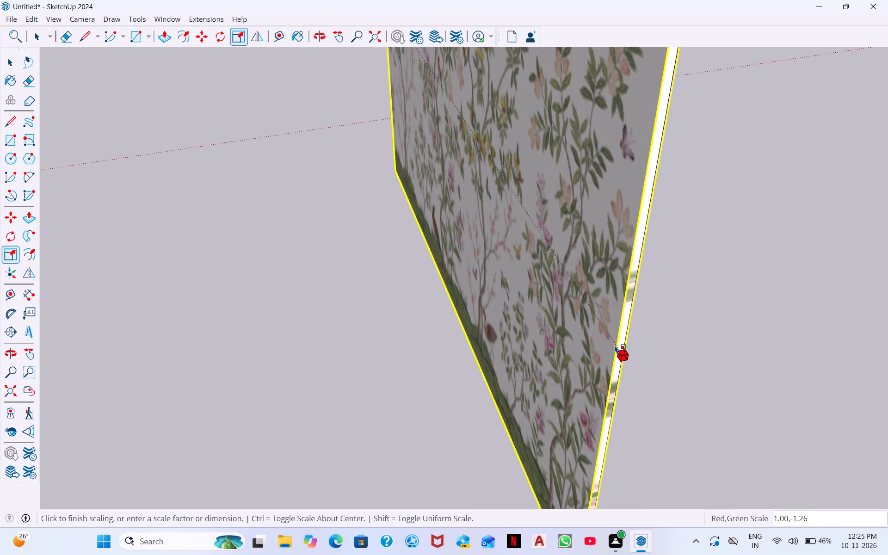
double_click(606, 347)
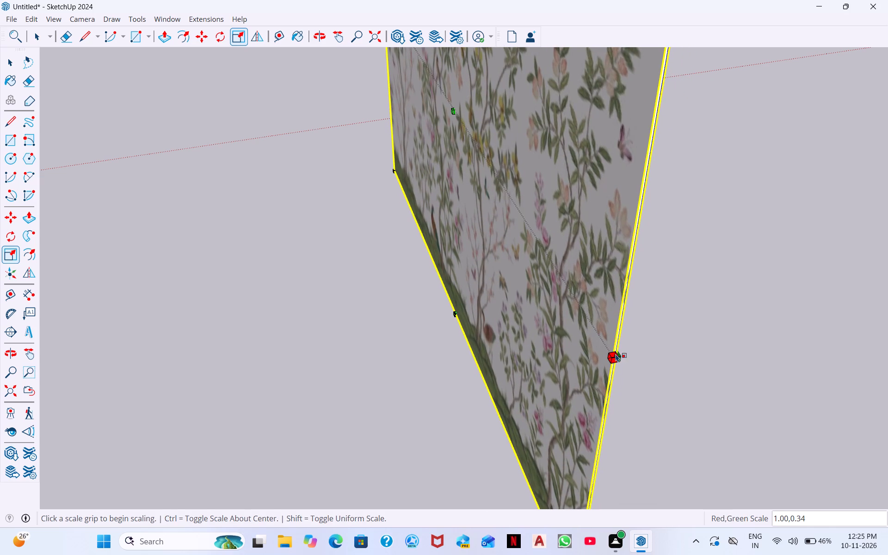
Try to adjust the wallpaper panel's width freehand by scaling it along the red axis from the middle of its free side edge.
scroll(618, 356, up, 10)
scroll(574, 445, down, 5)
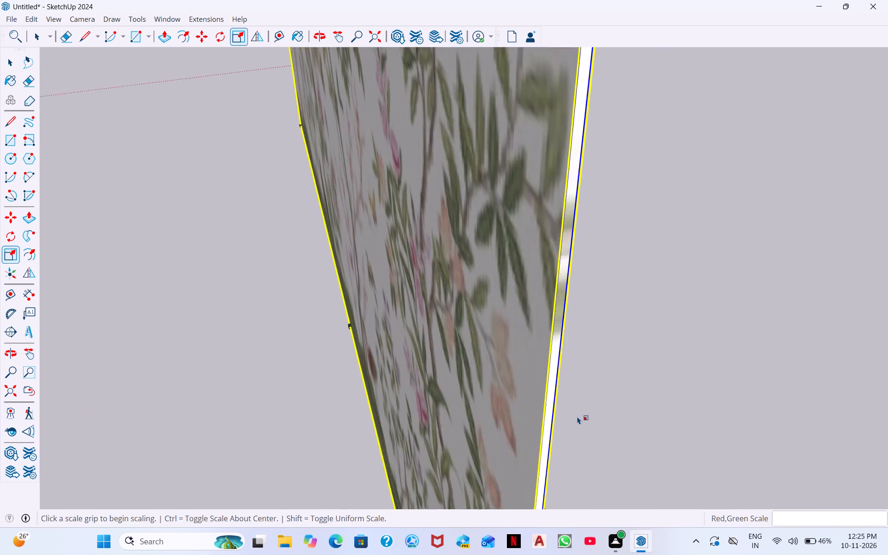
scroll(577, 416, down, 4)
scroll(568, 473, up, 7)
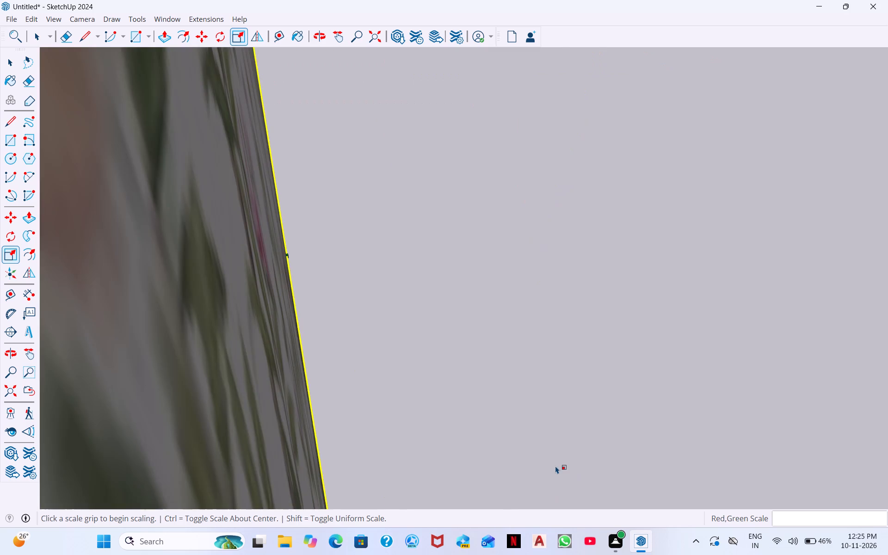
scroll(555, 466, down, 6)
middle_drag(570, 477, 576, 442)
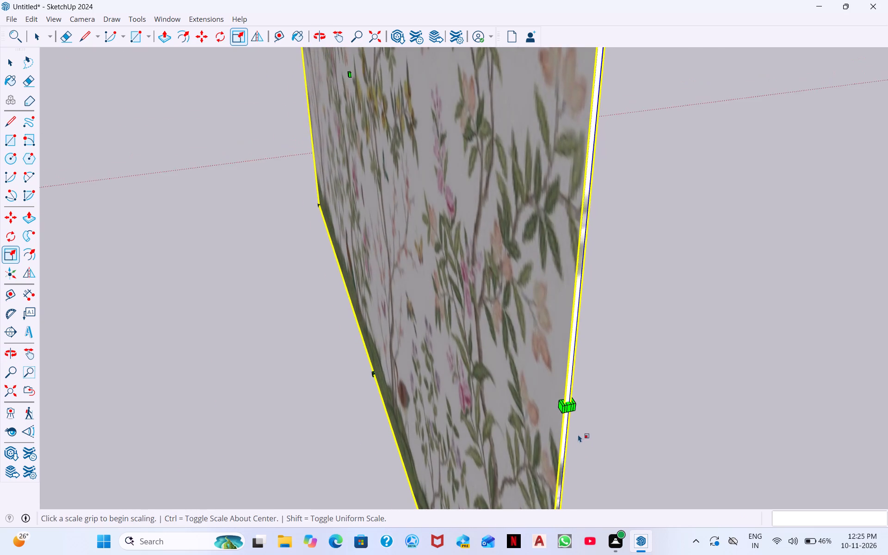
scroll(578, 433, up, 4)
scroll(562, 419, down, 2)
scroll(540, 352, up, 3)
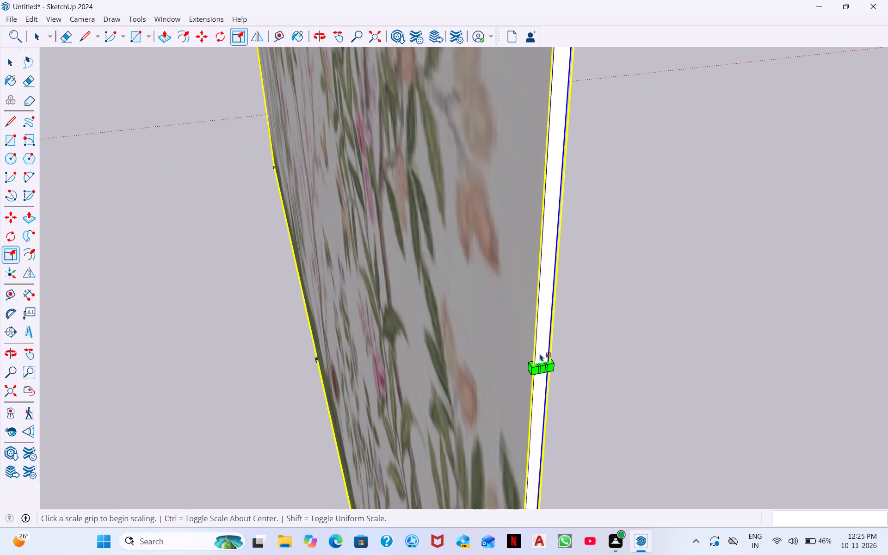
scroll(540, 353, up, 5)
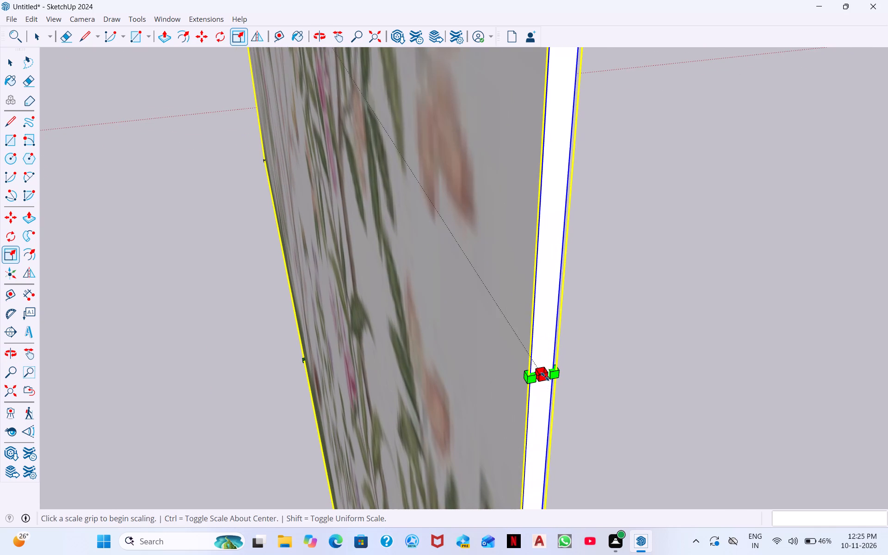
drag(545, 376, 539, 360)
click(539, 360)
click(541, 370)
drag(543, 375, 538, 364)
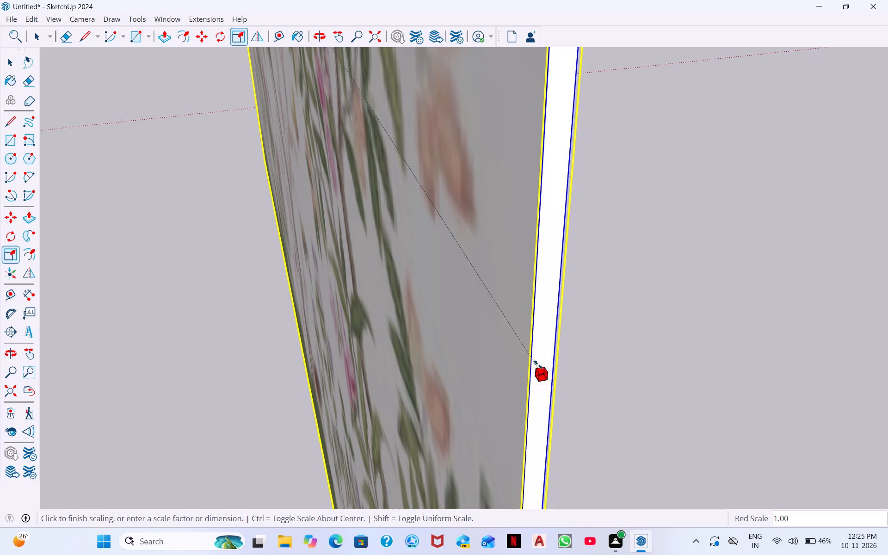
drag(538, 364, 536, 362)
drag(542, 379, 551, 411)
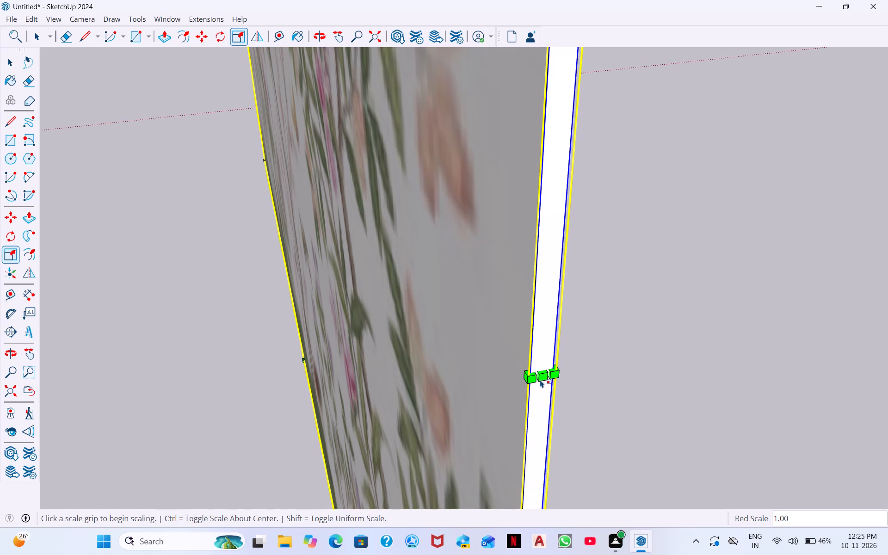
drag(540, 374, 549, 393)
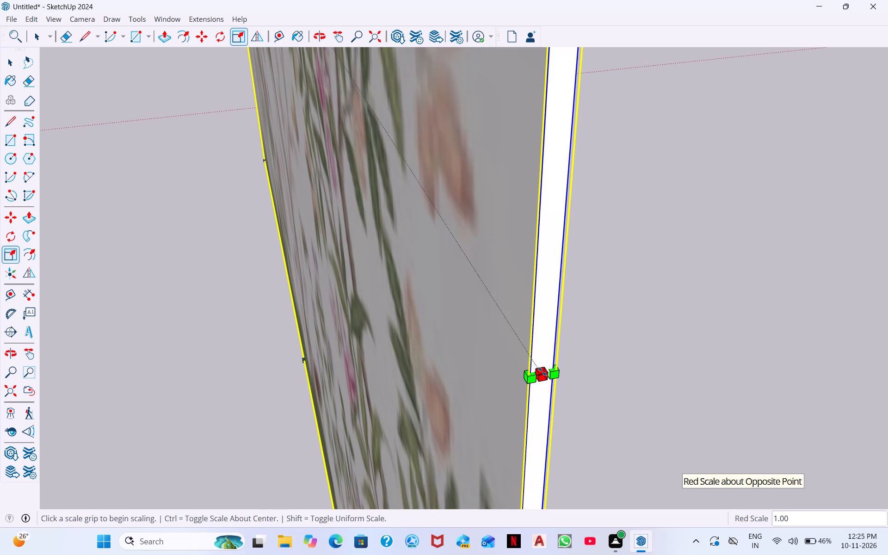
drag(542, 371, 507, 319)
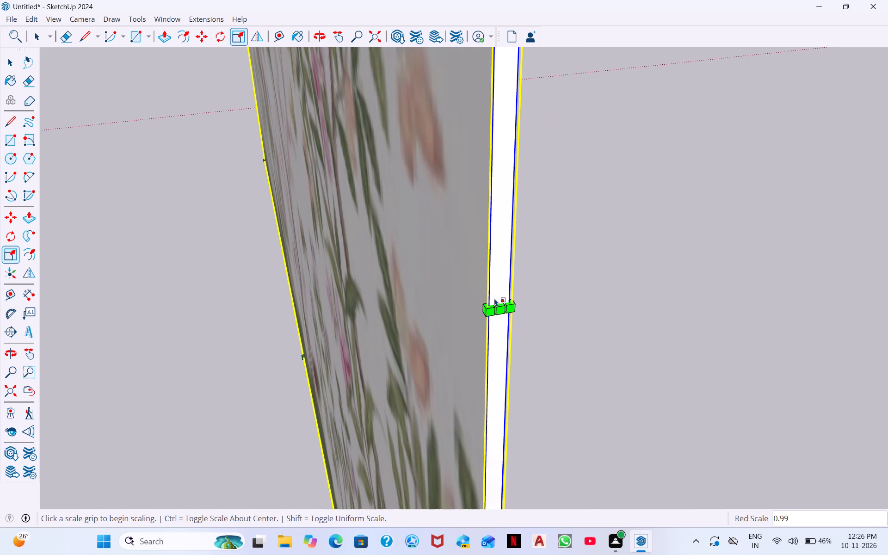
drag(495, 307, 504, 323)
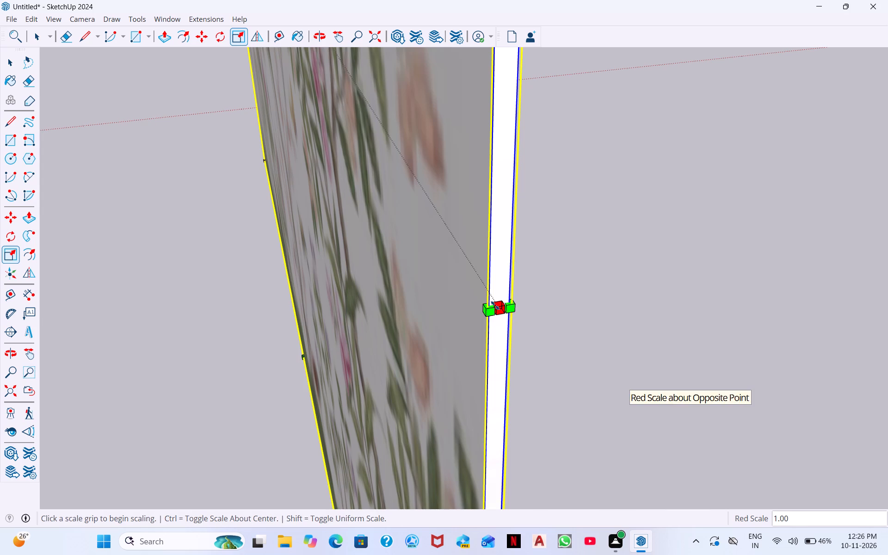
Set the flowering-tree wallpaper panel's width to 14' by scaling it along the red axis from its free side edge.
click(495, 305)
text(14)
key(apostrophe)
key(Return)
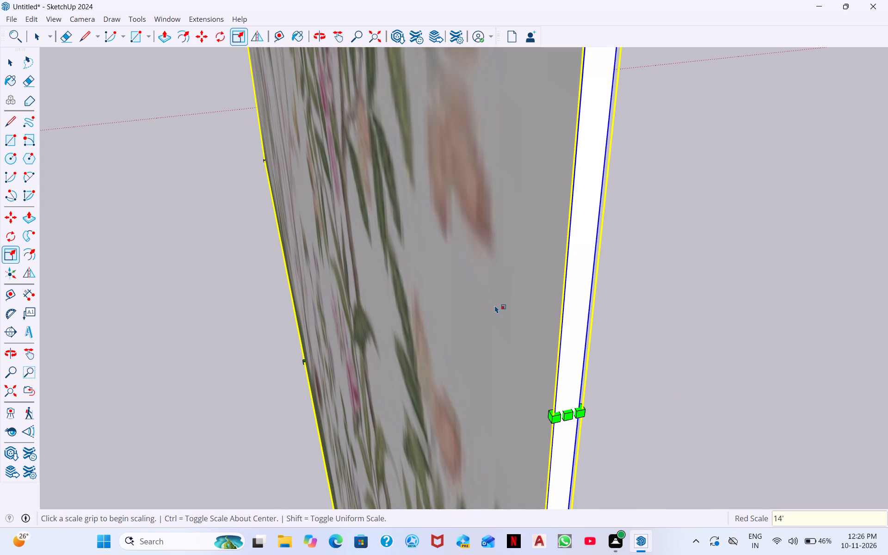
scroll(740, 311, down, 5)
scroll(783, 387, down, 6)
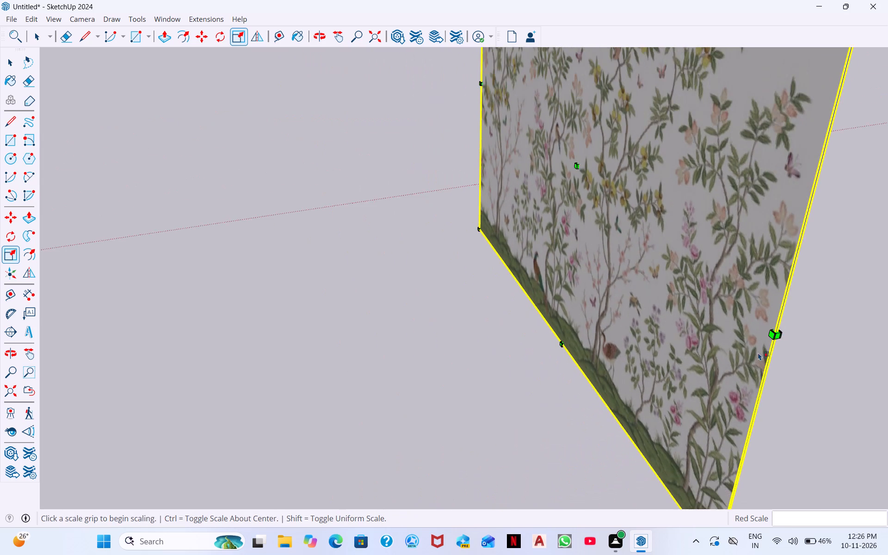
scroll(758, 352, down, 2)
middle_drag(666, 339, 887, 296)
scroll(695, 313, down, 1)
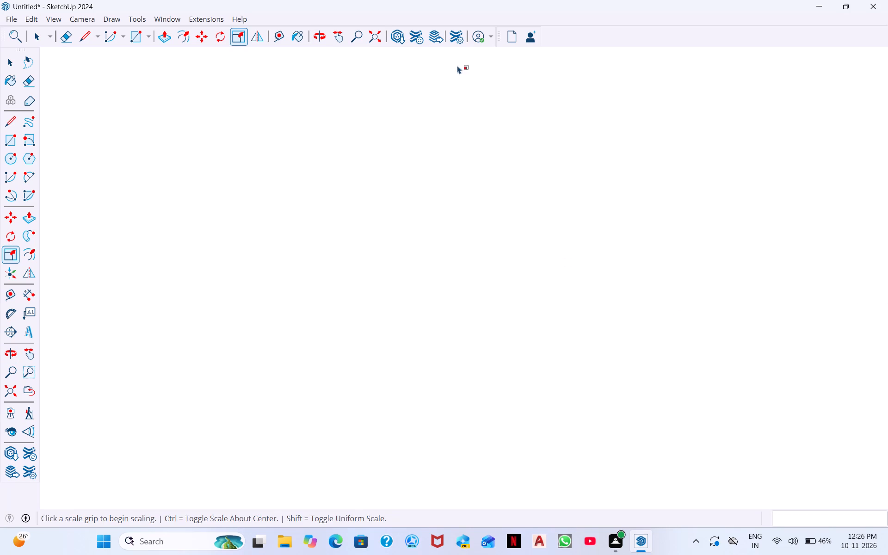
Set the flowering-tree wallpaper panel's height to 10' by scaling it along the blue axis from its top edge.
click(374, 30)
middle_drag(596, 139, 627, 395)
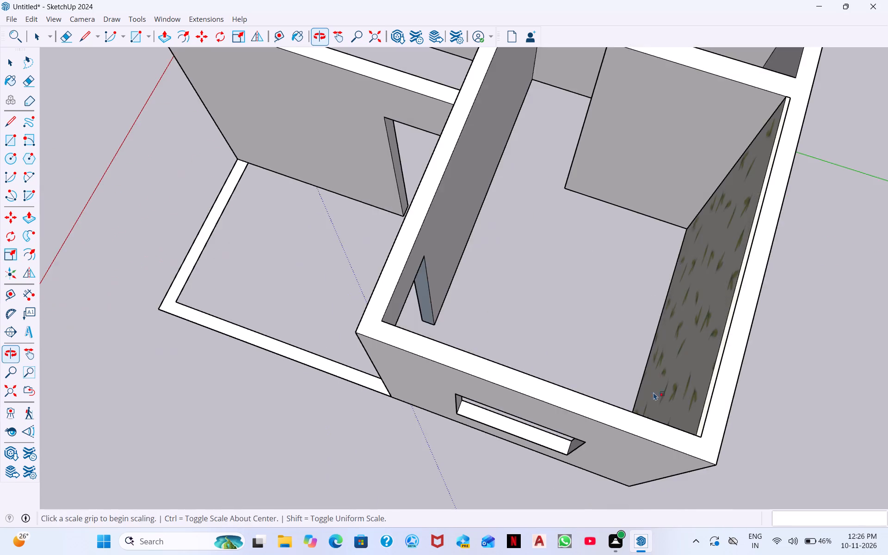
scroll(521, 167, down, 16)
middle_click(525, 164)
middle_click(526, 163)
middle_drag(419, 140, 606, 48)
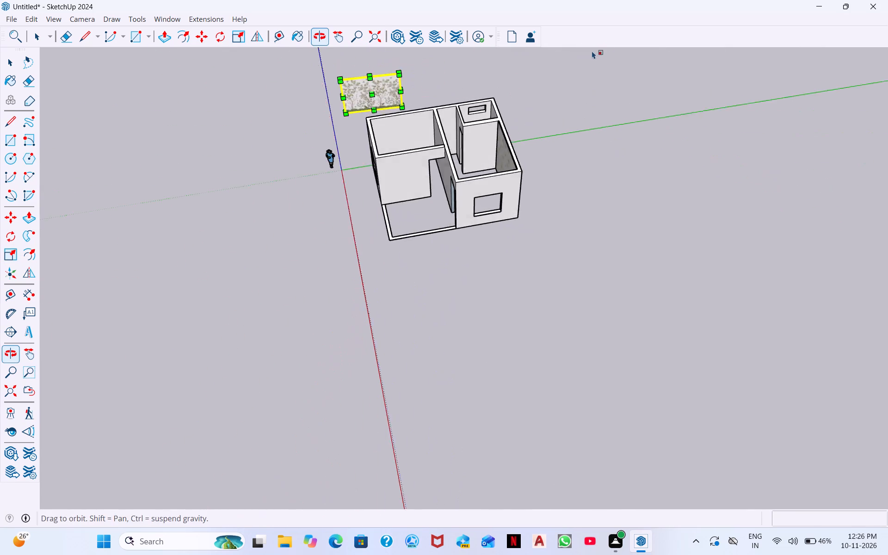
middle_drag(354, 101, 428, 63)
scroll(370, 161, up, 3)
scroll(271, 119, up, 3)
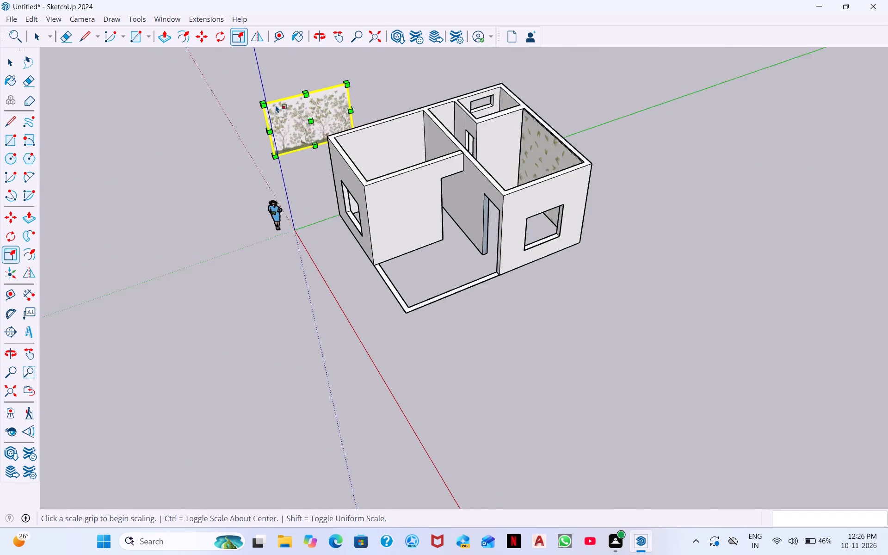
scroll(276, 105, up, 6)
scroll(320, 108, up, 1)
middle_drag(312, 103, 482, 153)
middle_drag(118, 178, 231, 173)
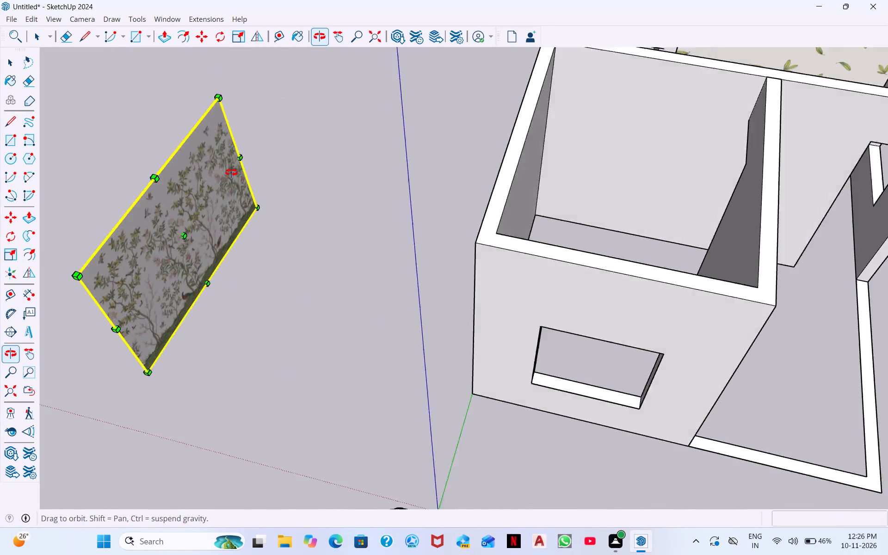
middle_drag(231, 173, 259, 169)
scroll(133, 234, down, 1)
scroll(70, 276, up, 5)
scroll(147, 311, up, 6)
middle_drag(196, 205, 314, 184)
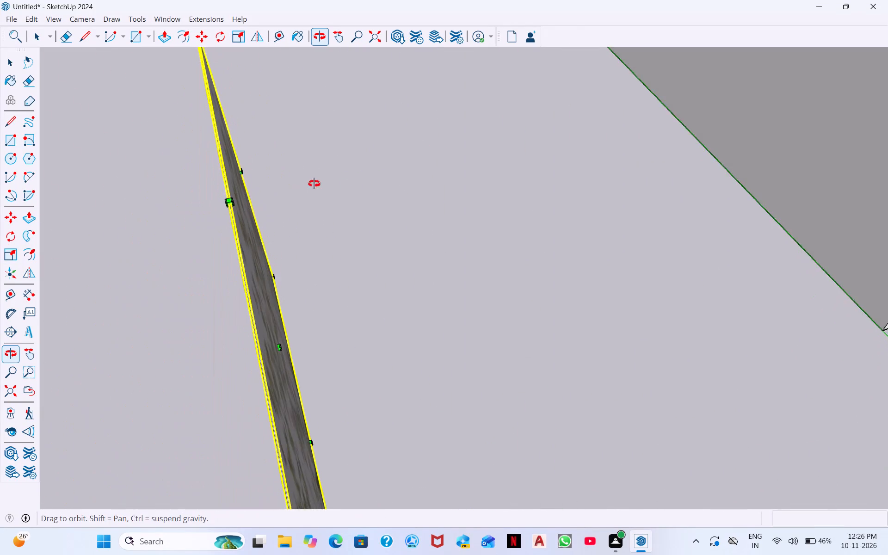
middle_drag(314, 184, 316, 183)
scroll(252, 190, up, 9)
scroll(169, 271, up, 5)
scroll(375, 262, down, 2)
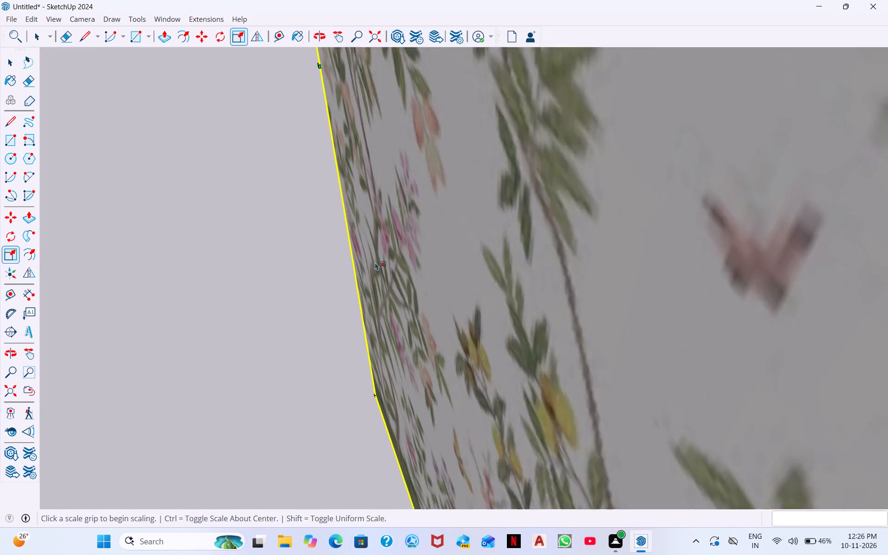
scroll(375, 262, down, 10)
scroll(647, 277, up, 1)
middle_drag(647, 277, 579, 298)
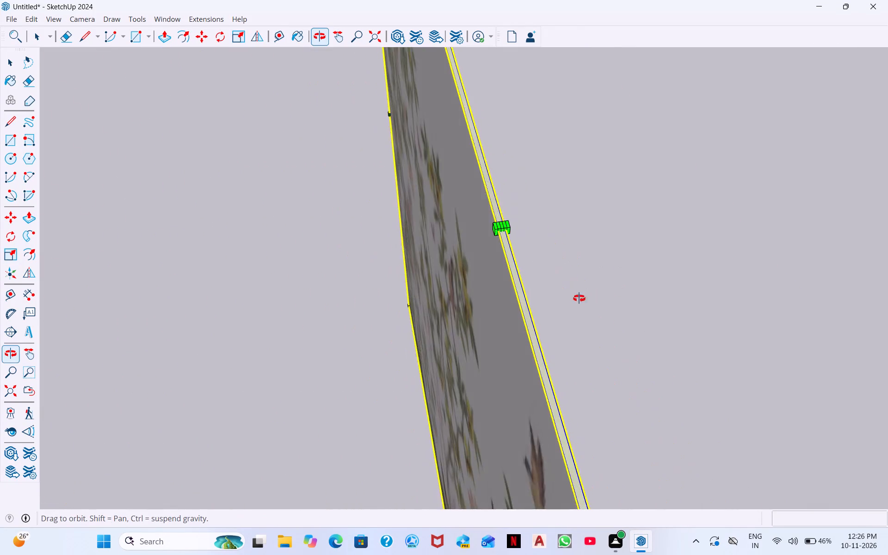
middle_drag(579, 298, 575, 300)
scroll(522, 281, up, 5)
scroll(451, 253, down, 7)
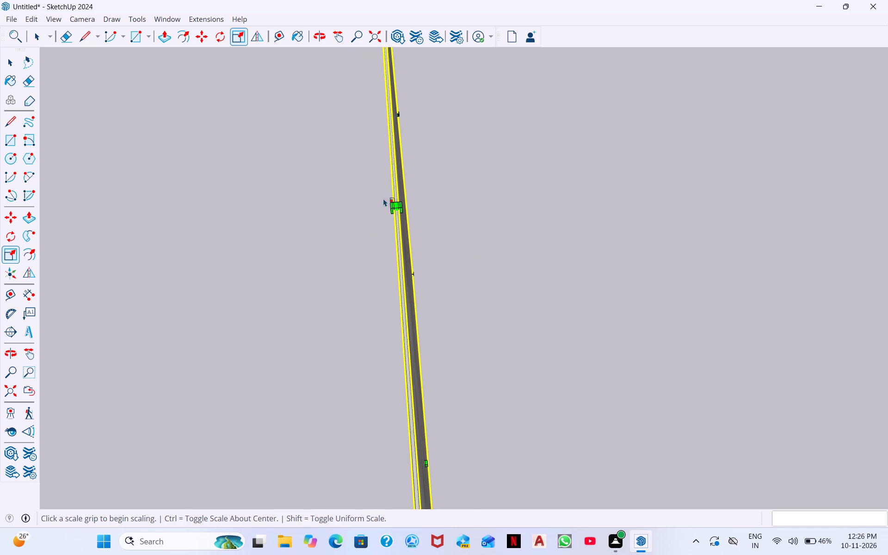
scroll(385, 197, up, 6)
scroll(496, 287, down, 11)
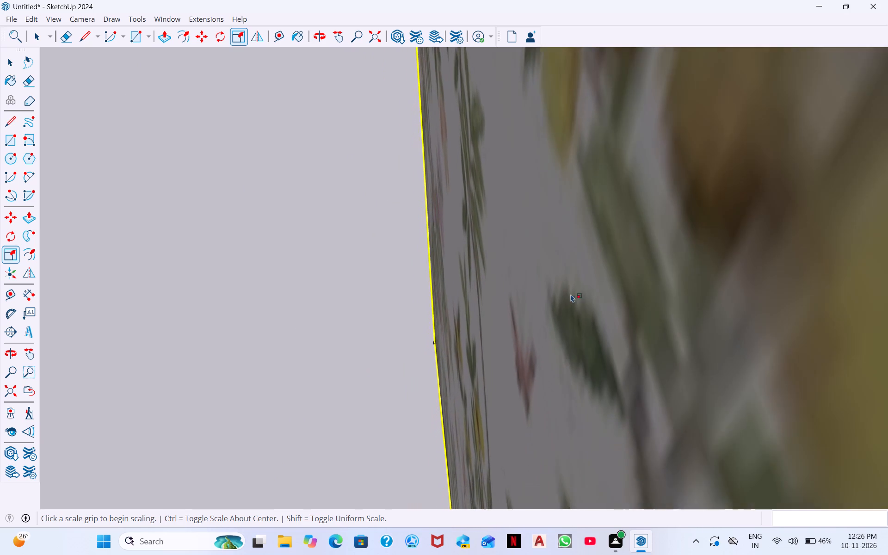
scroll(571, 294, down, 13)
middle_drag(572, 260, 452, 267)
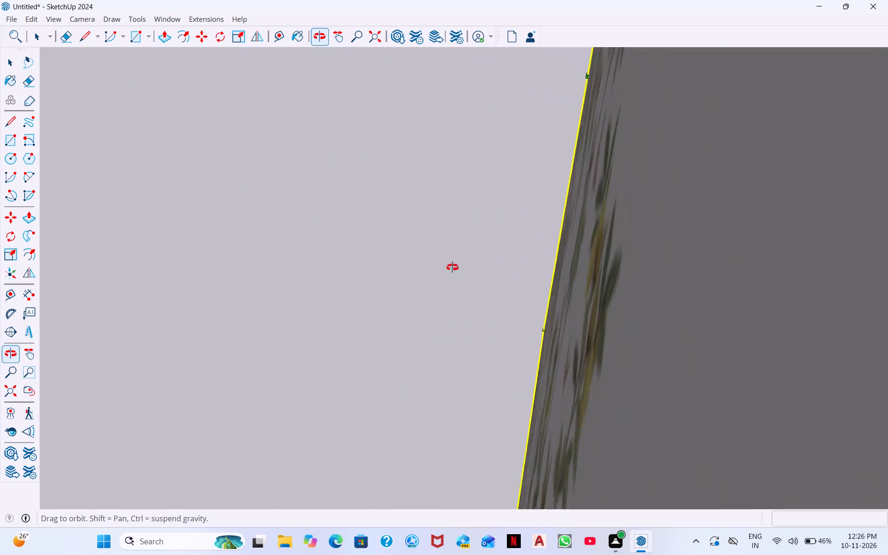
middle_drag(452, 267, 355, 254)
scroll(336, 259, down, 1)
middle_drag(376, 248, 524, 202)
scroll(532, 192, down, 7)
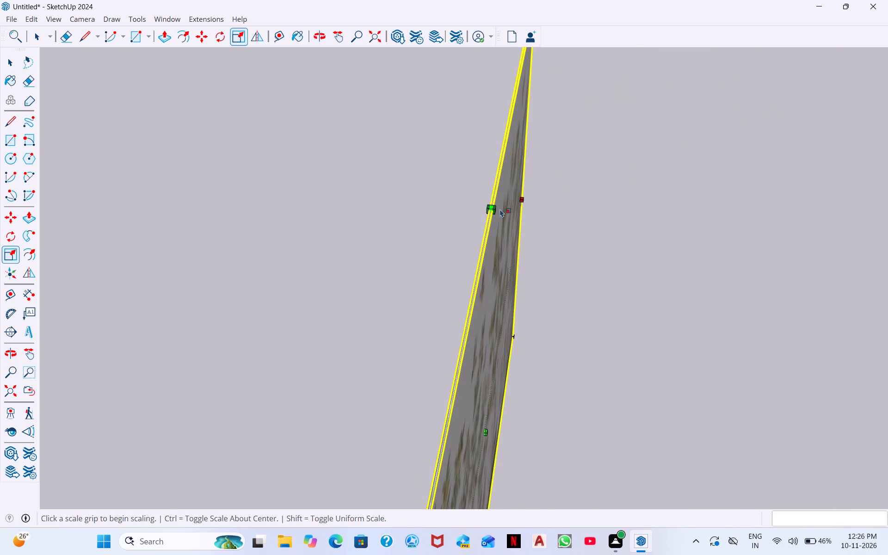
scroll(470, 210, up, 3)
scroll(510, 204, up, 4)
scroll(510, 204, down, 5)
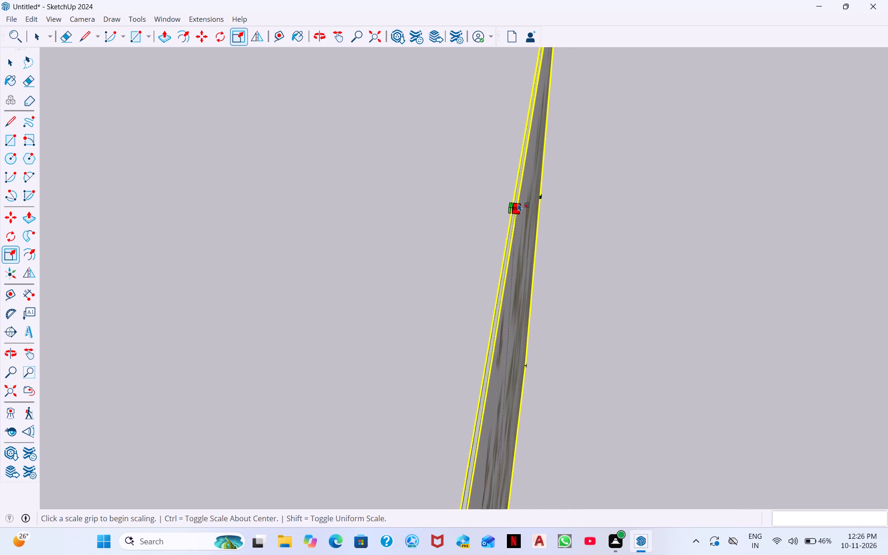
scroll(526, 208, up, 7)
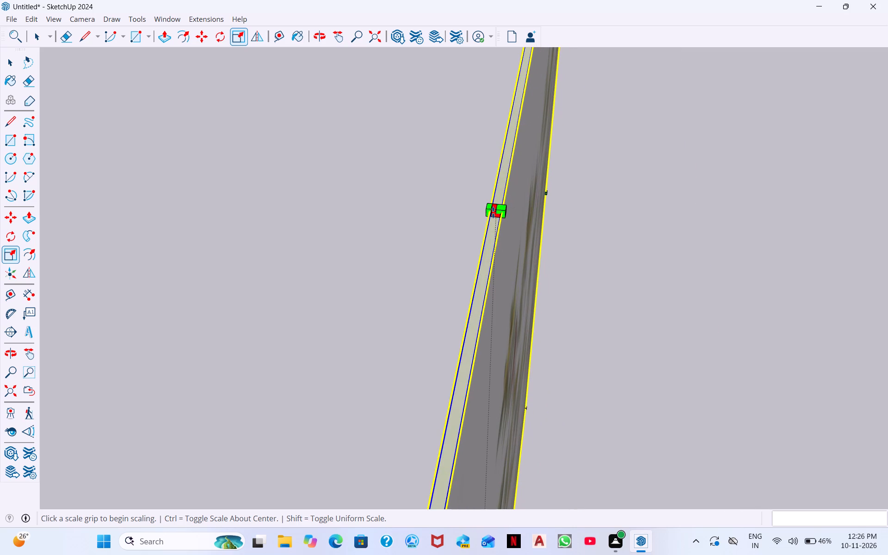
click(493, 212)
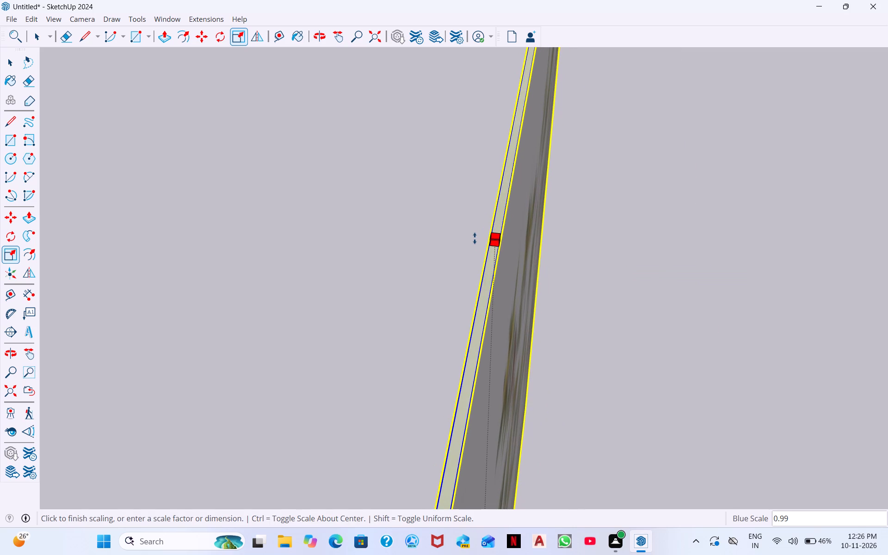
text(10')
key(Return)
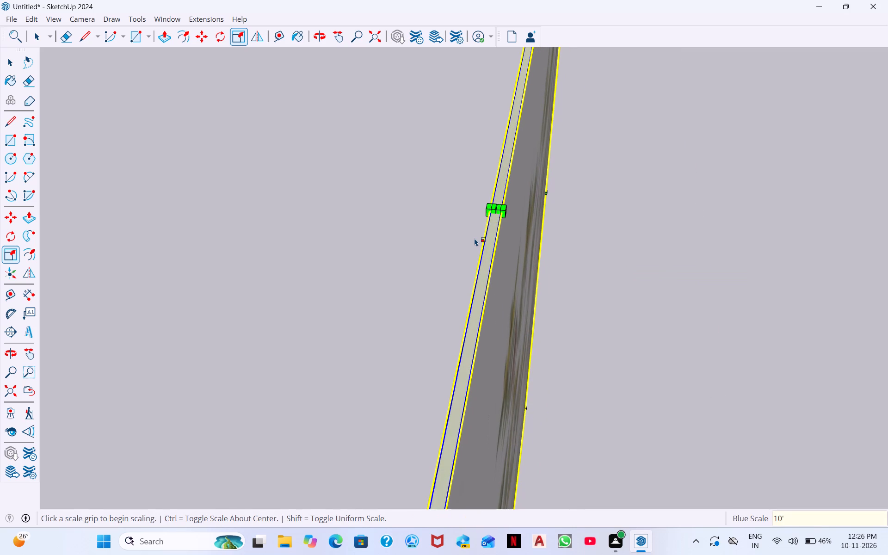
key(Return)
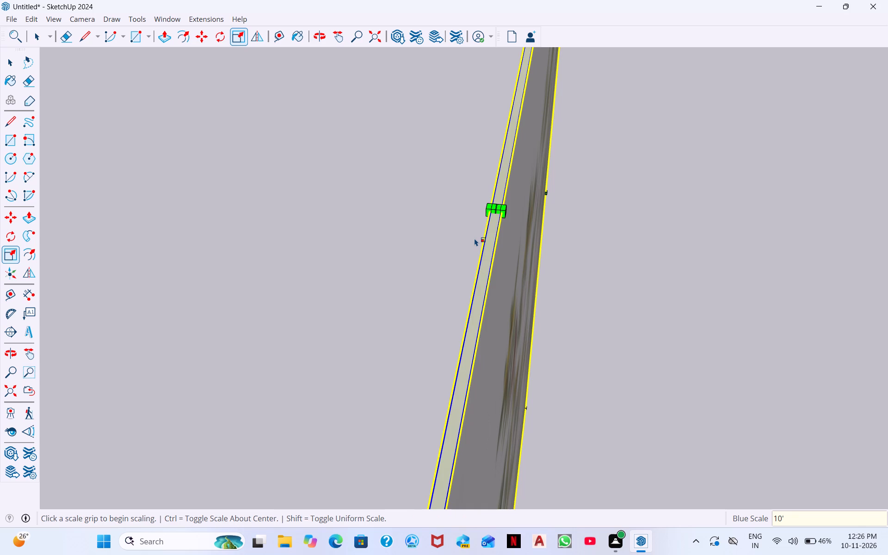
click(493, 210)
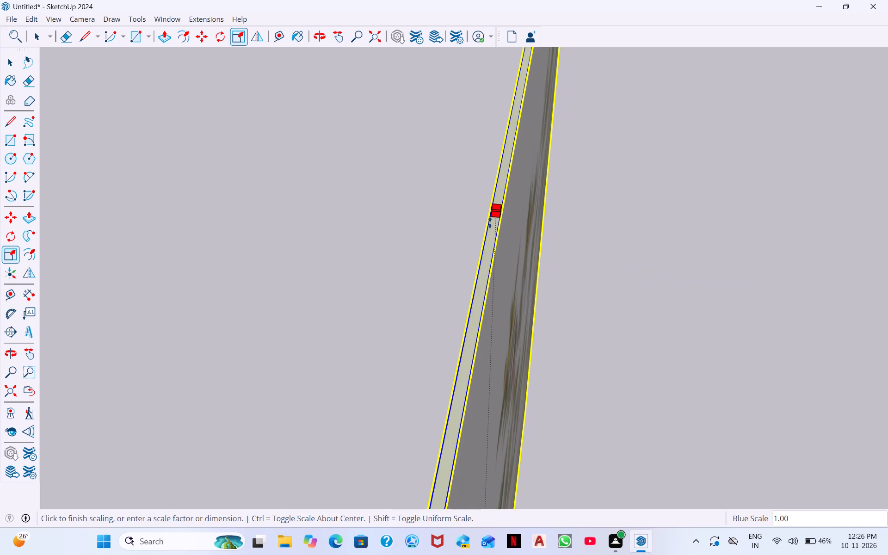
text(10')
key(Return)
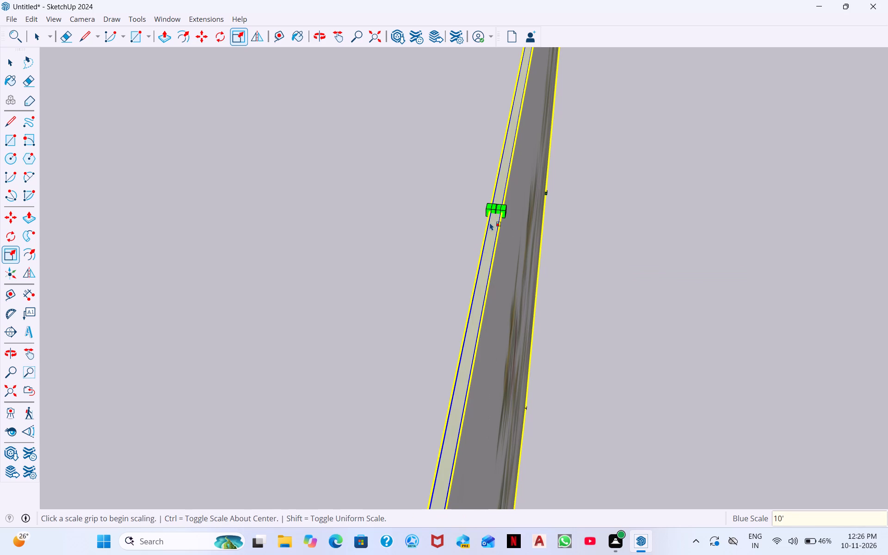
key(space)
Move the flowering-tree wallpaper panel by its top corner into the windowed room beside it, along the long outer wall.
scroll(804, 232, down, 5)
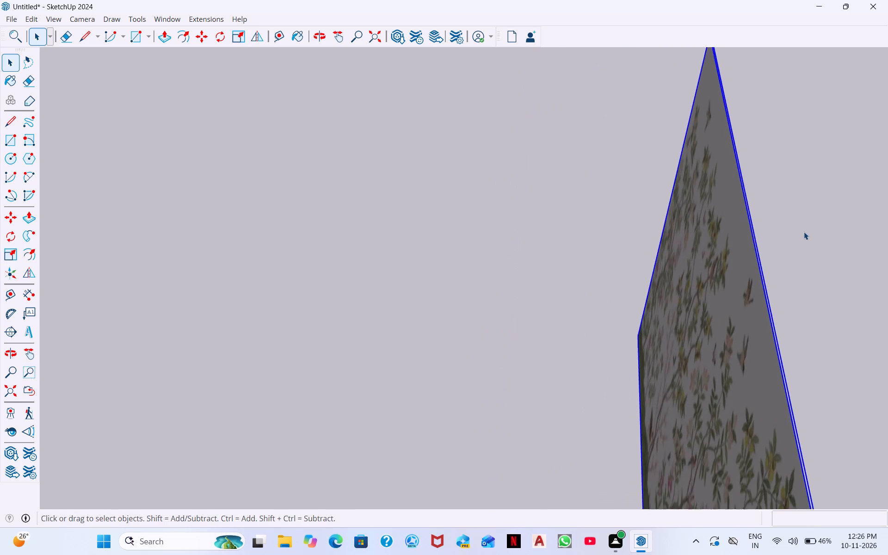
scroll(804, 232, down, 2)
click(374, 38)
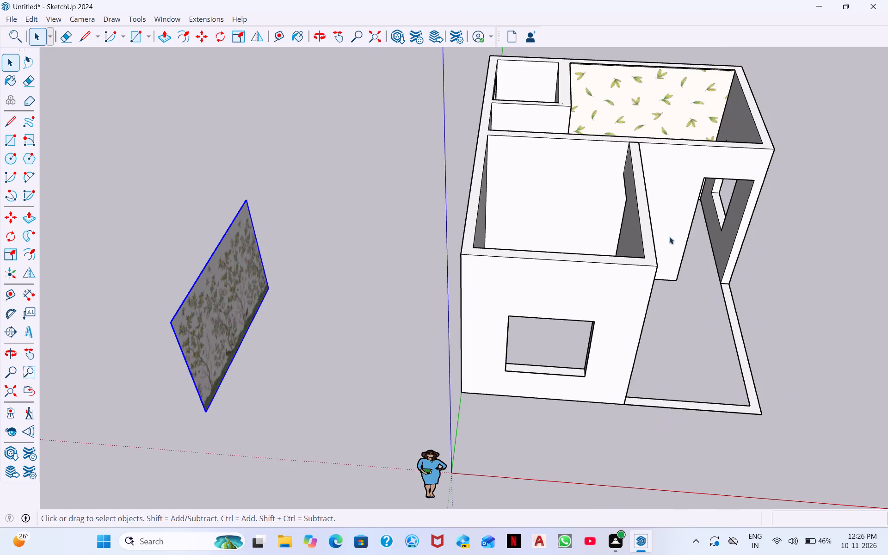
middle_drag(497, 263, 296, 172)
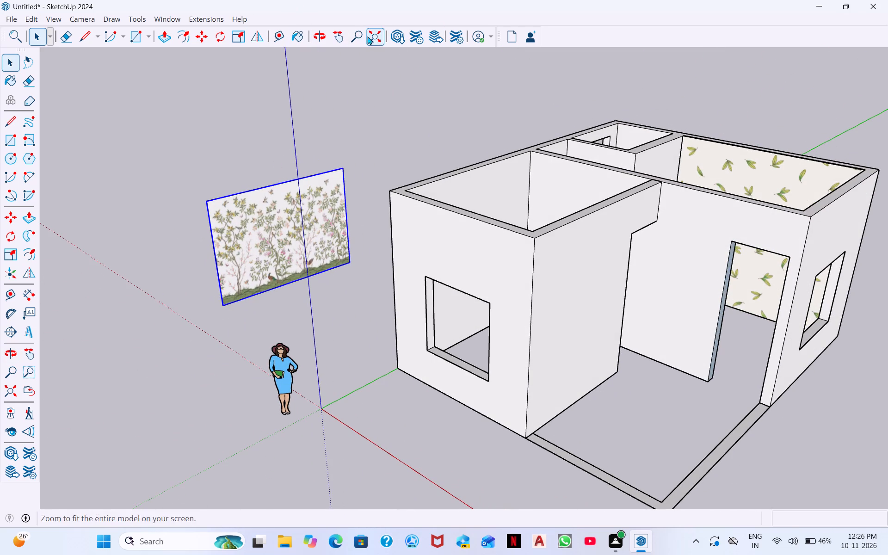
click(203, 36)
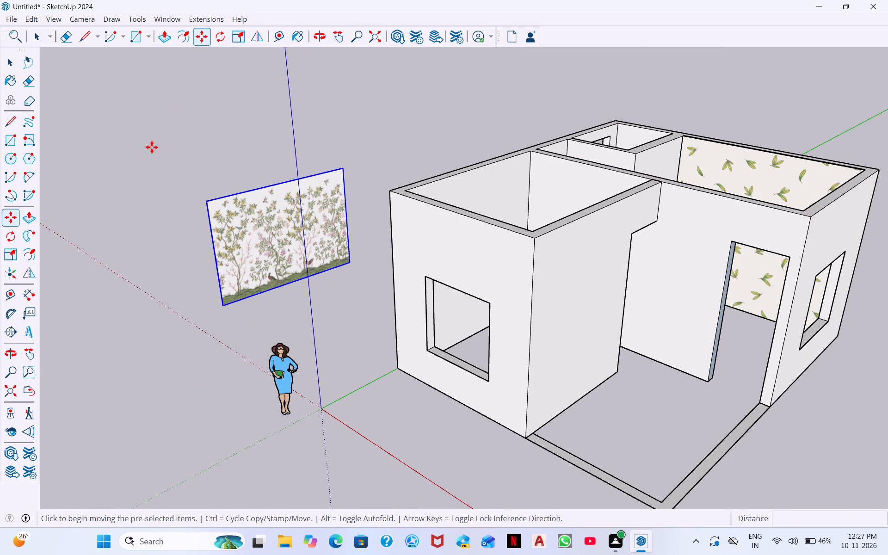
click(206, 201)
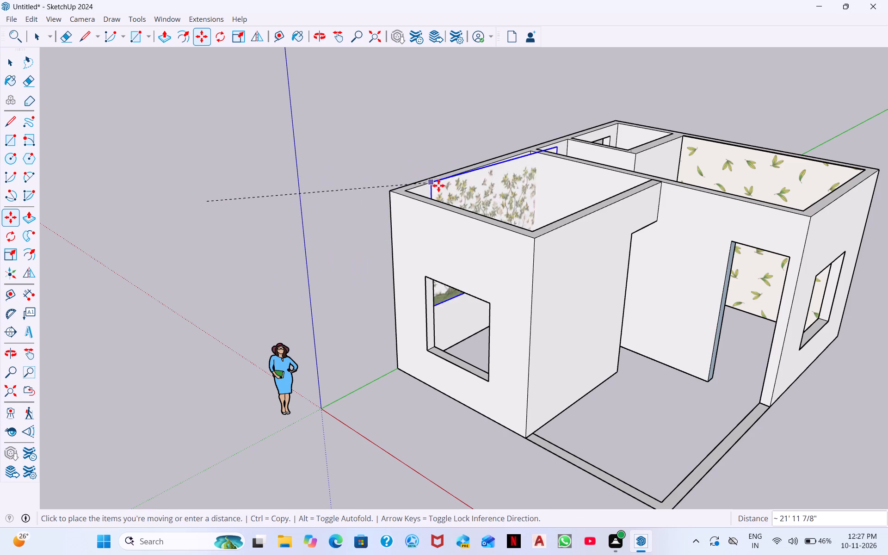
scroll(447, 215, up, 6)
middle_drag(515, 196, 383, 143)
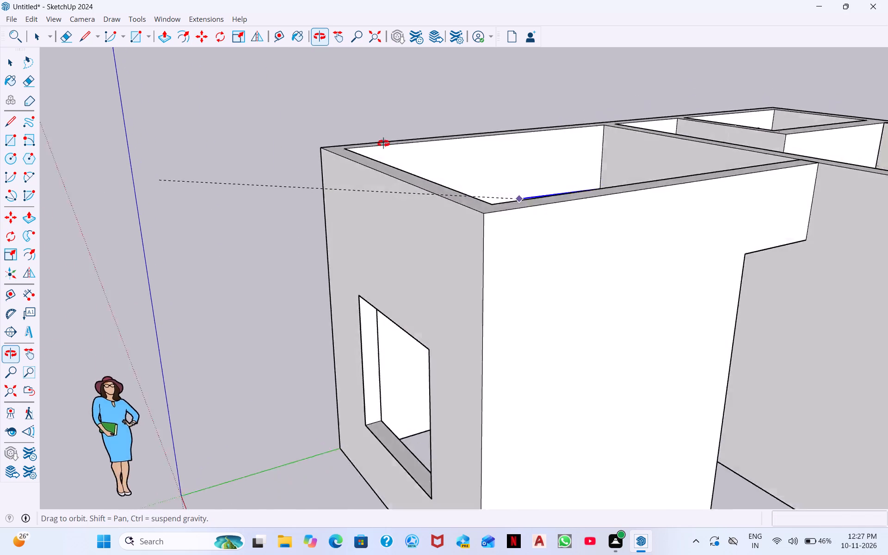
middle_drag(383, 143, 361, 133)
scroll(410, 129, up, 4)
scroll(358, 134, up, 4)
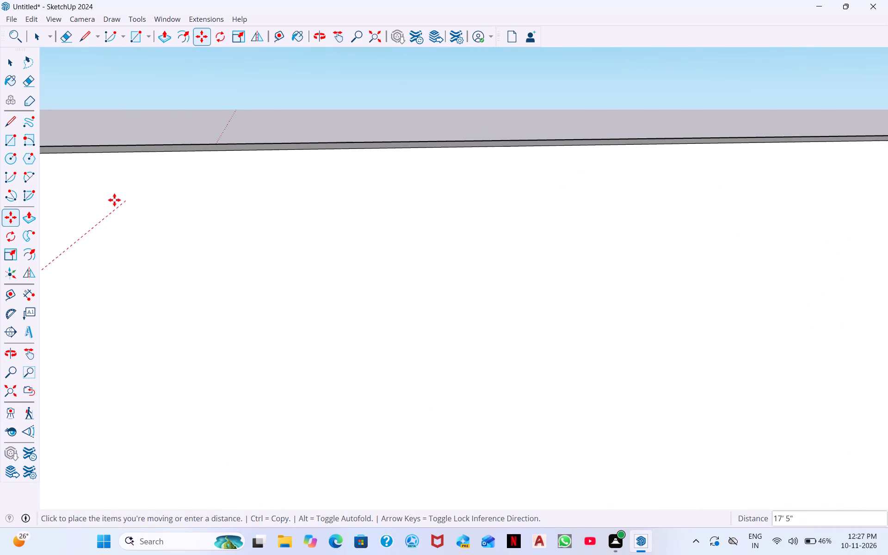
scroll(131, 165, down, 5)
scroll(47, 175, down, 6)
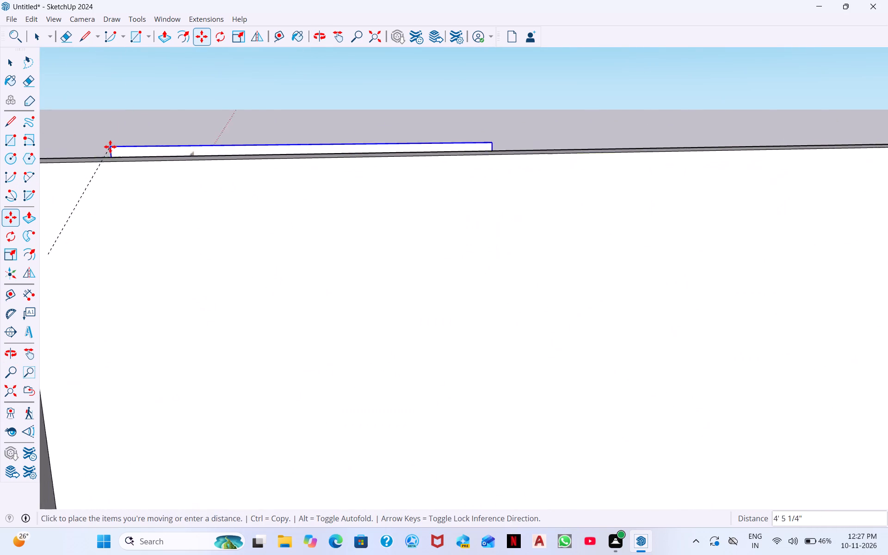
scroll(110, 147, down, 5)
click(77, 153)
Rotate the flowering-tree wallpaper panel about 3.4° around its top corner, in the horizontal plane, to line up with the long outer wall.
scroll(228, 117, down, 1)
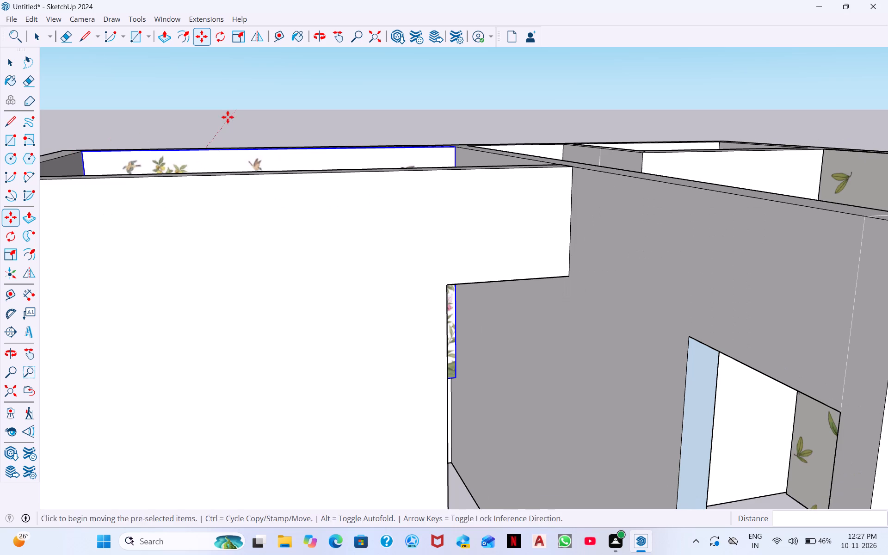
middle_drag(228, 117, 323, 425)
middle_drag(338, 142, 339, 171)
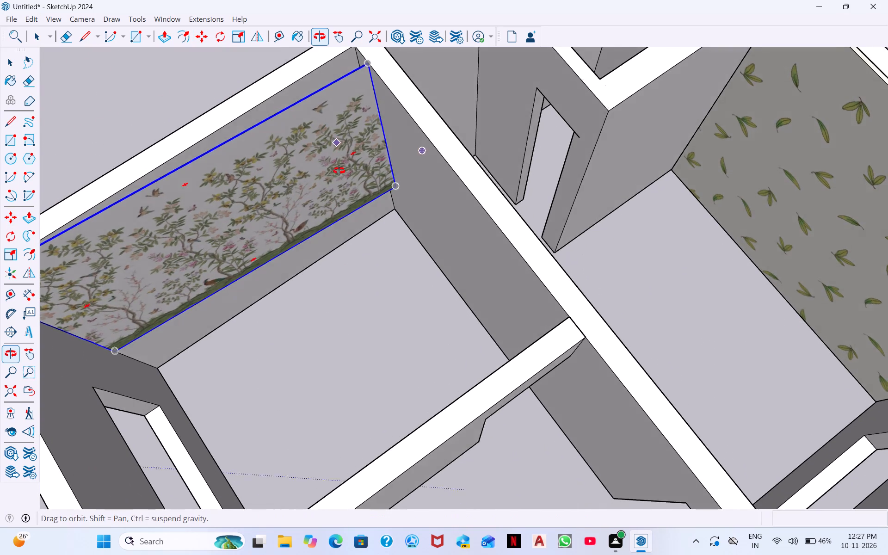
middle_drag(339, 171, 339, 222)
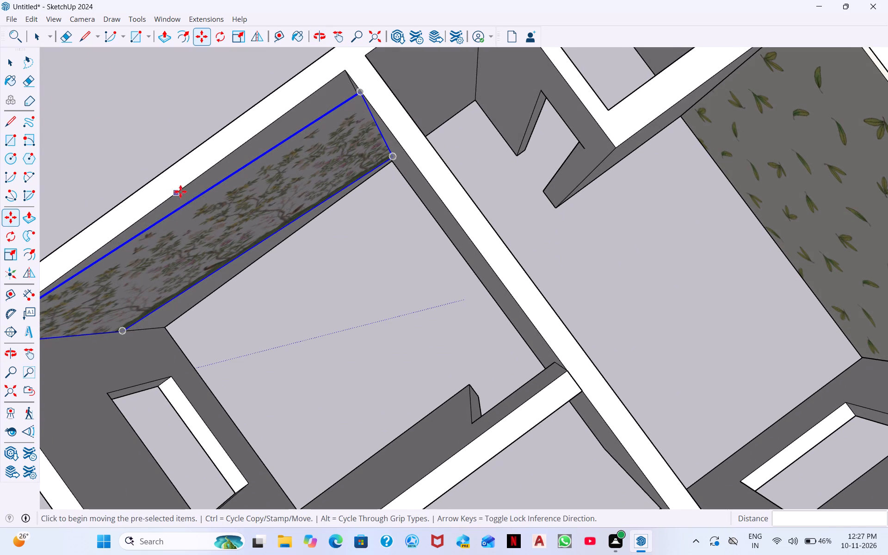
scroll(214, 242, down, 7)
scroll(279, 166, up, 4)
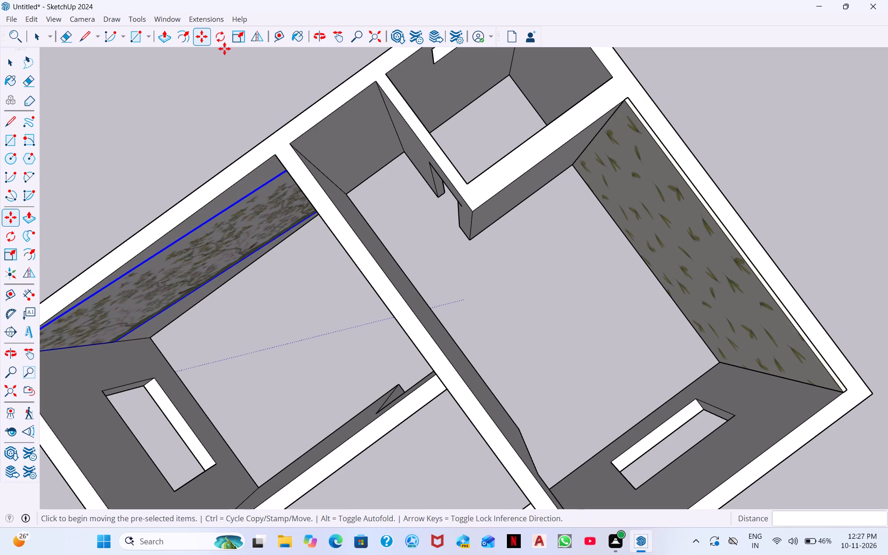
key(q)
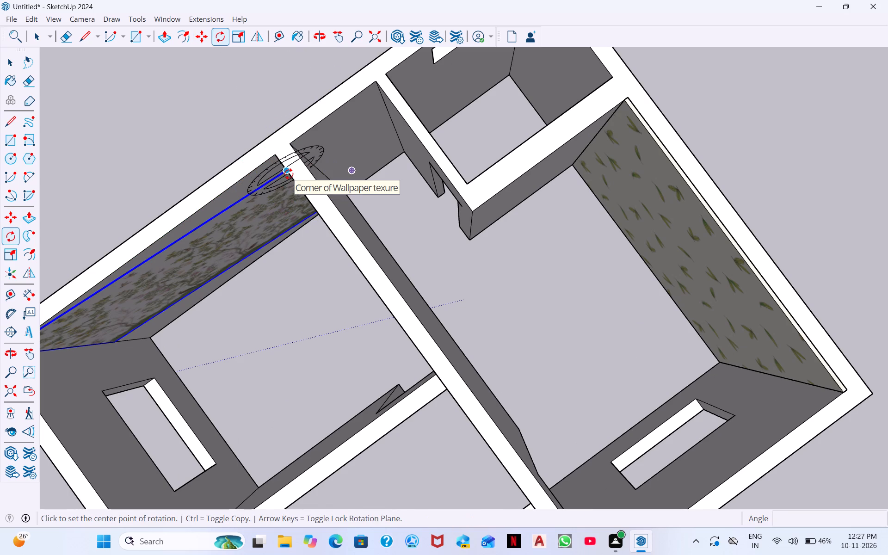
key(Up)
click(289, 173)
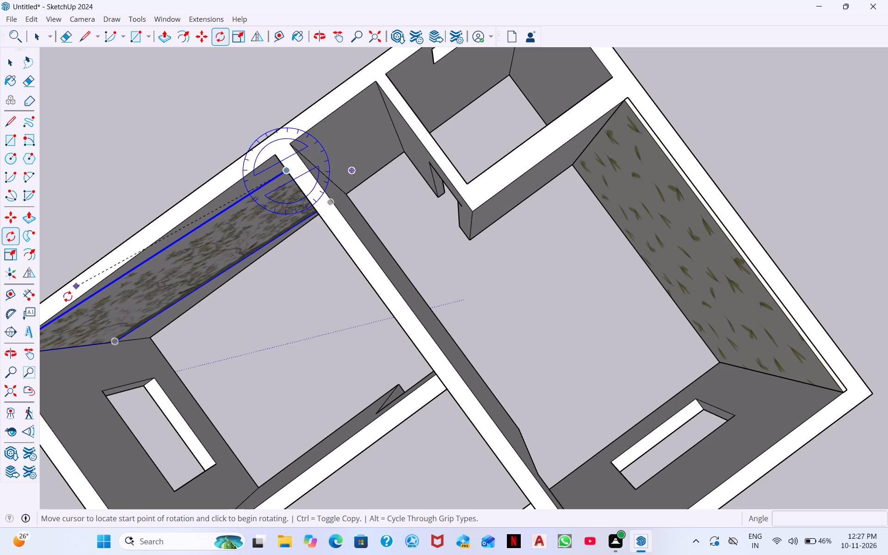
scroll(61, 306, down, 9)
middle_drag(70, 291, 31, 310)
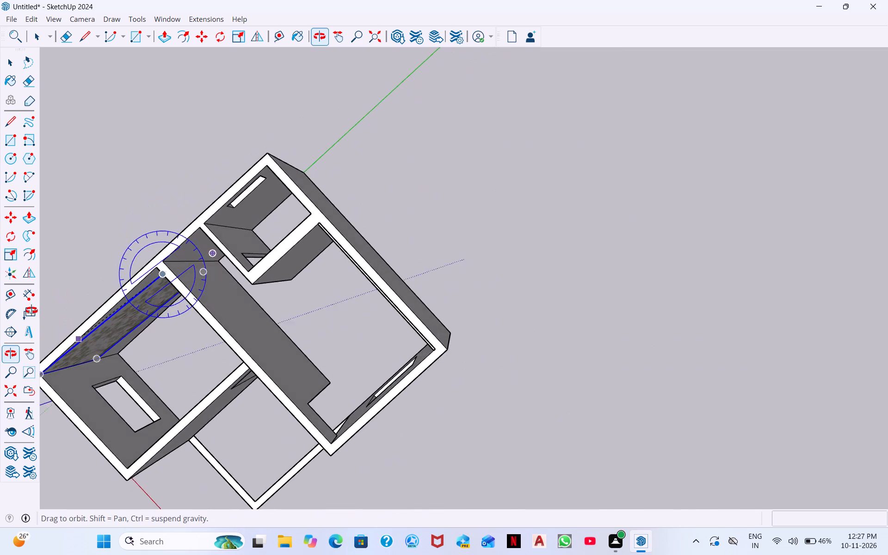
middle_drag(31, 310, 127, 307)
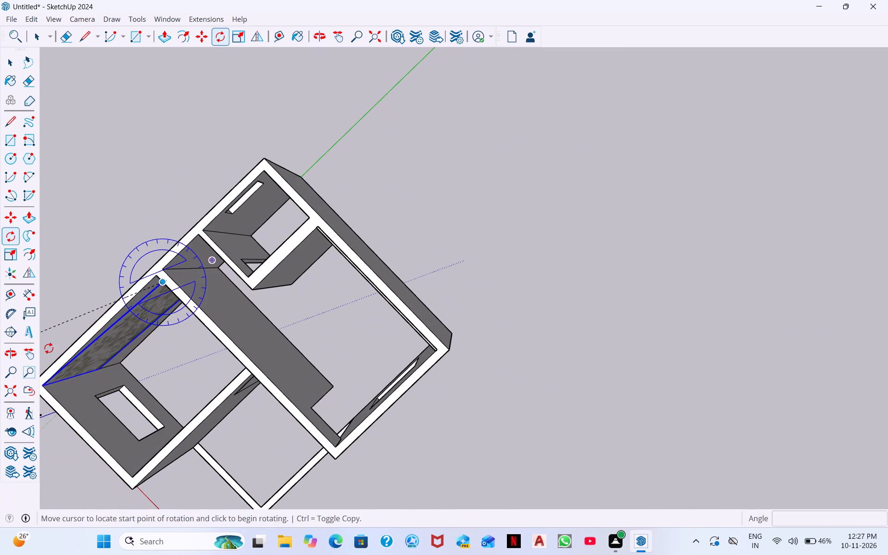
click(45, 385)
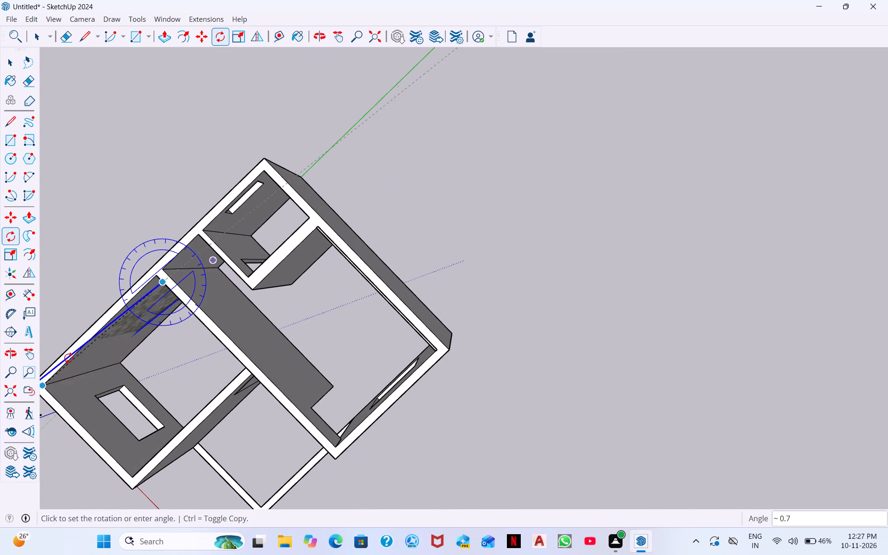
click(145, 305)
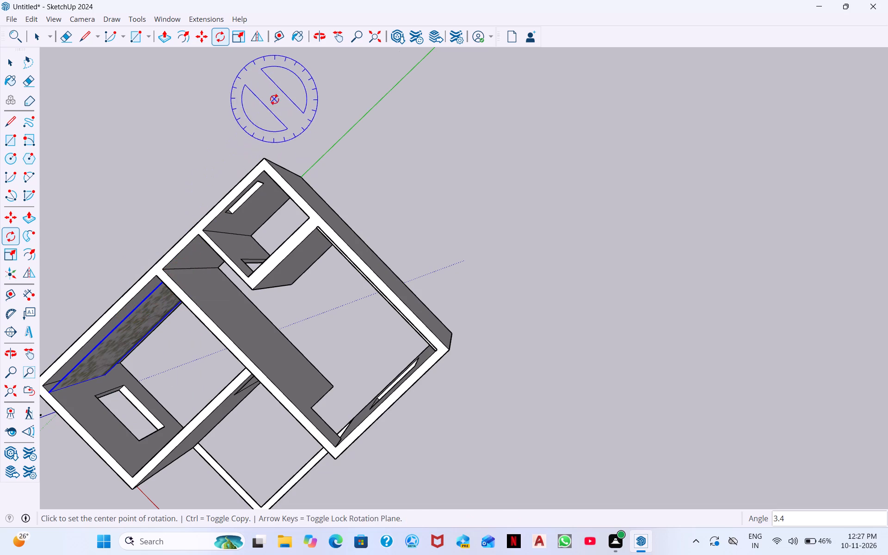
key(space)
Move the flowering-tree wallpaper panel by its top edge up against the top of the long outer wall's inner face.
scroll(49, 255, down, 2)
scroll(7, 304, down, 1)
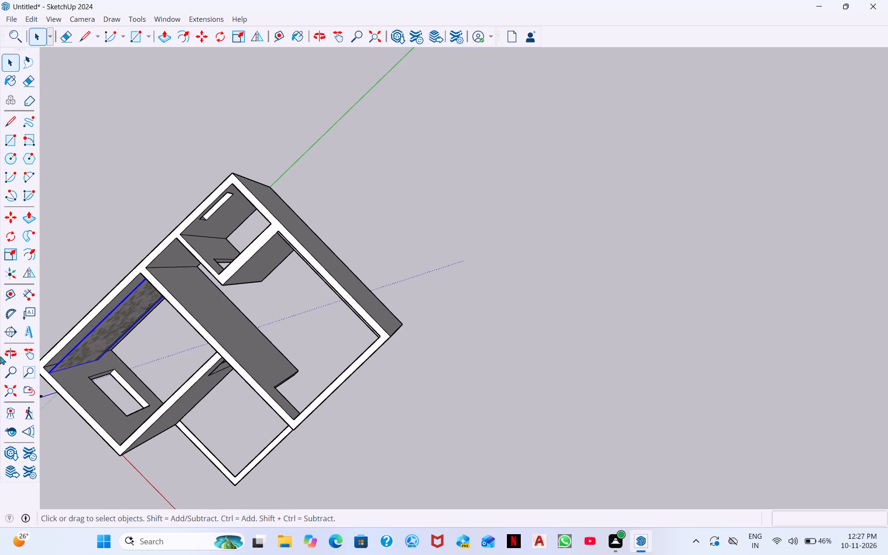
scroll(0, 392, down, 2)
middle_drag(303, 400, 515, 177)
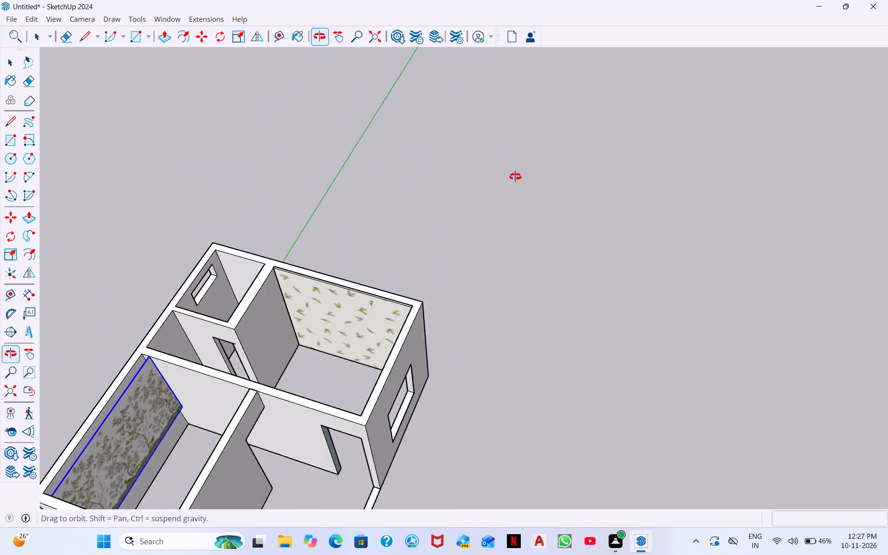
middle_drag(515, 177, 494, 210)
scroll(133, 428, up, 1)
scroll(139, 419, down, 8)
middle_drag(455, 426, 265, 459)
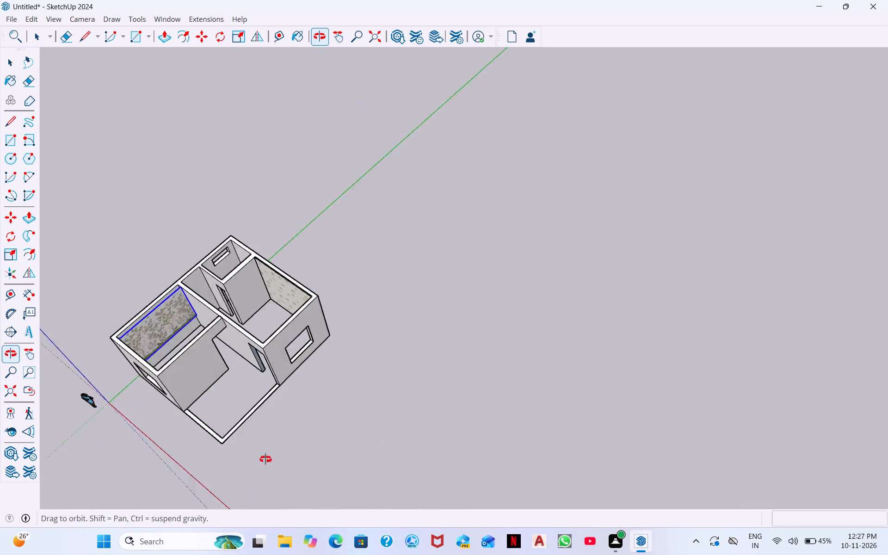
middle_drag(265, 459, 197, 378)
scroll(268, 218, up, 5)
scroll(190, 176, down, 1)
scroll(248, 205, up, 2)
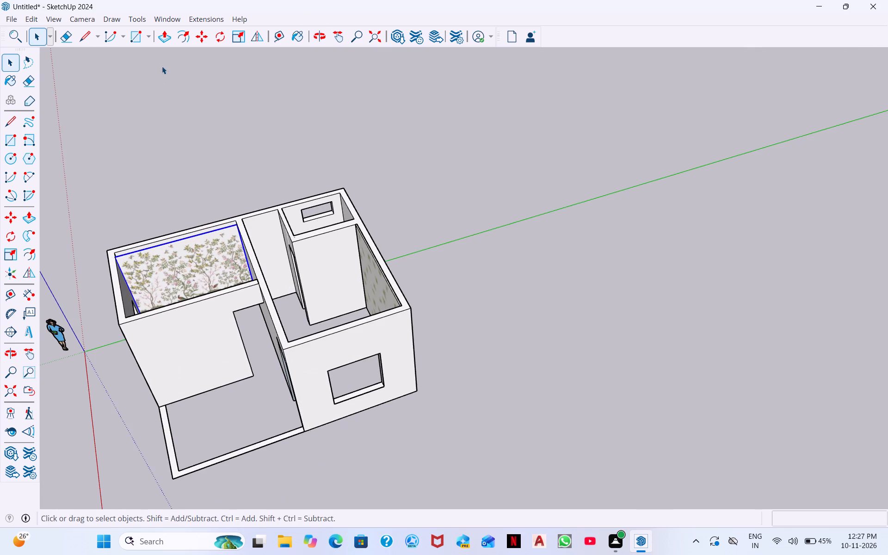
click(201, 37)
scroll(188, 221, up, 10)
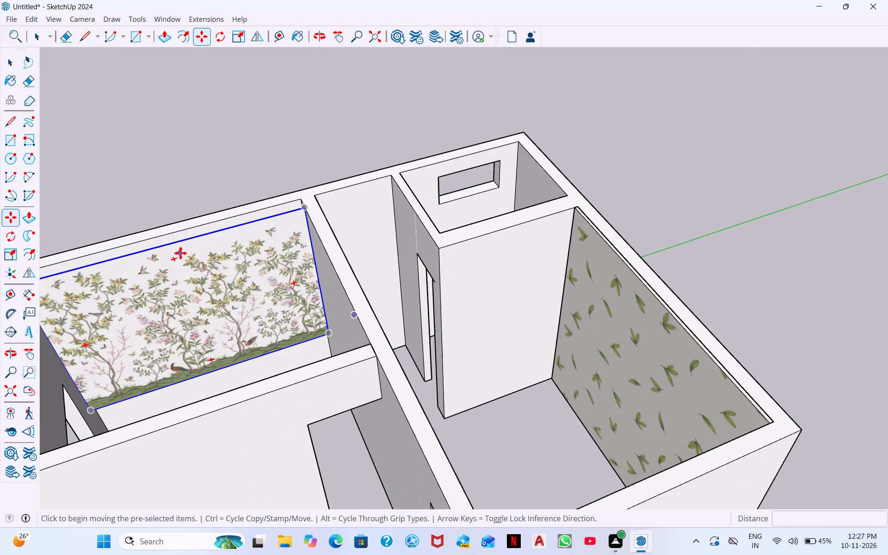
scroll(176, 250, up, 3)
click(161, 243)
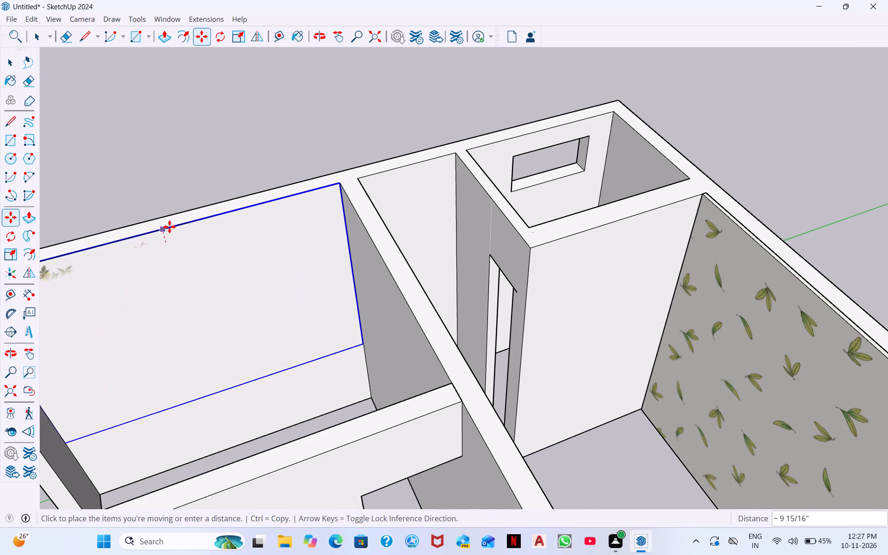
scroll(161, 232, down, 2)
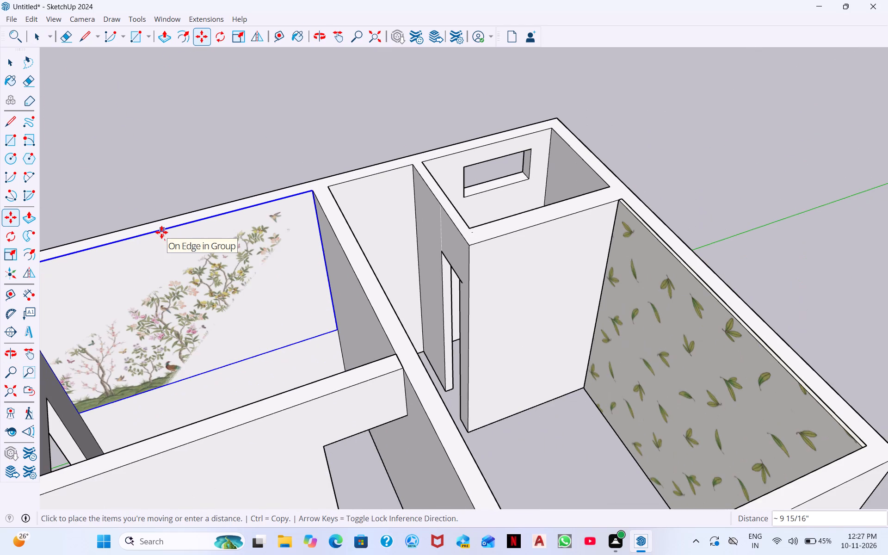
scroll(168, 233, up, 4)
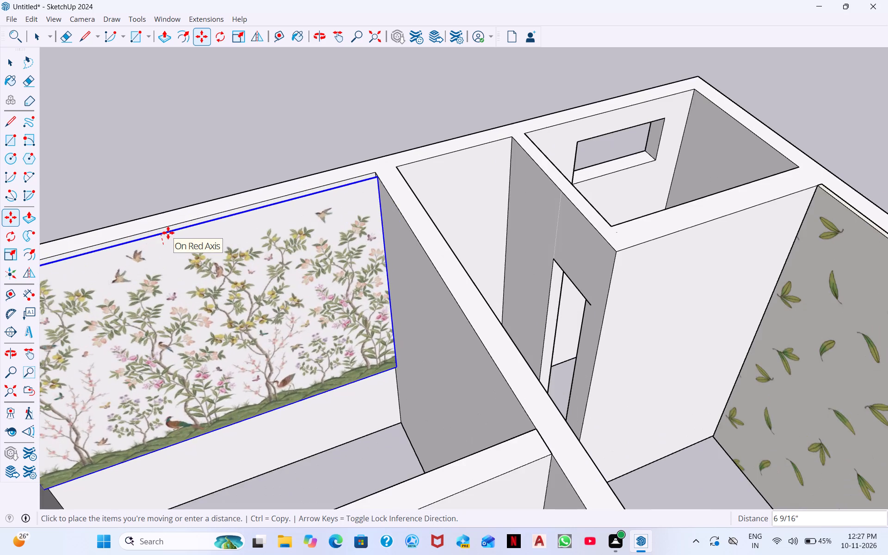
scroll(168, 233, up, 5)
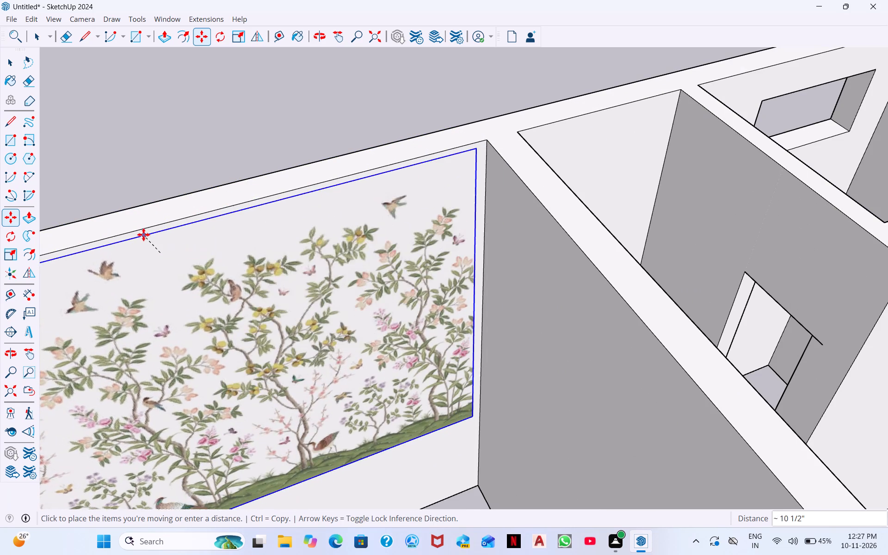
click(145, 231)
Move the flowering-tree wallpaper panel about 1 11/16" toward the partition wall corner, slightly clear of the outer wall's face.
scroll(147, 234, down, 5)
middle_drag(313, 271, 457, 317)
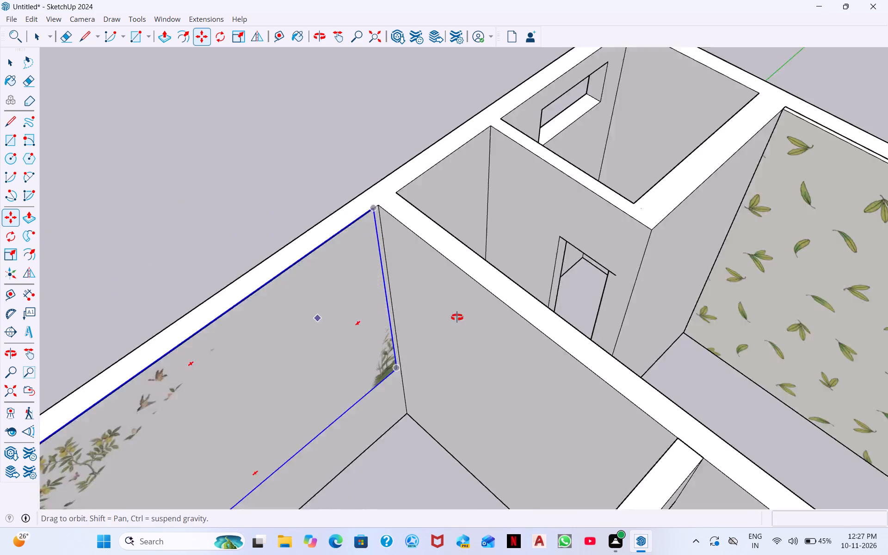
middle_drag(457, 317, 518, 284)
scroll(406, 324, down, 5)
scroll(253, 348, up, 4)
scroll(296, 379, up, 4)
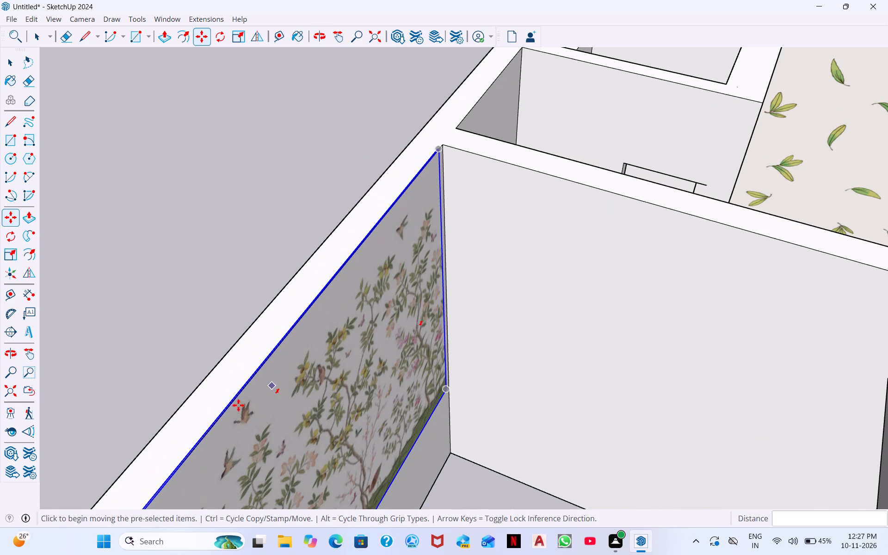
click(238, 397)
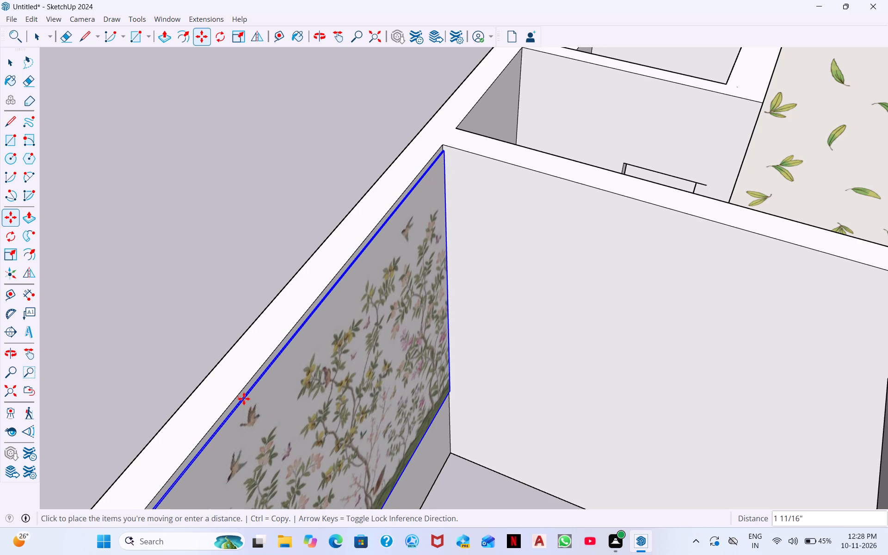
click(244, 399)
Scale the flowering-tree wallpaper panel by its bottom edge towards the wall's base, about -4.27 in thickness and 1.37 in height.
scroll(330, 379, down, 2)
middle_drag(446, 378, 385, 308)
scroll(437, 369, down, 1)
middle_drag(451, 388, 446, 326)
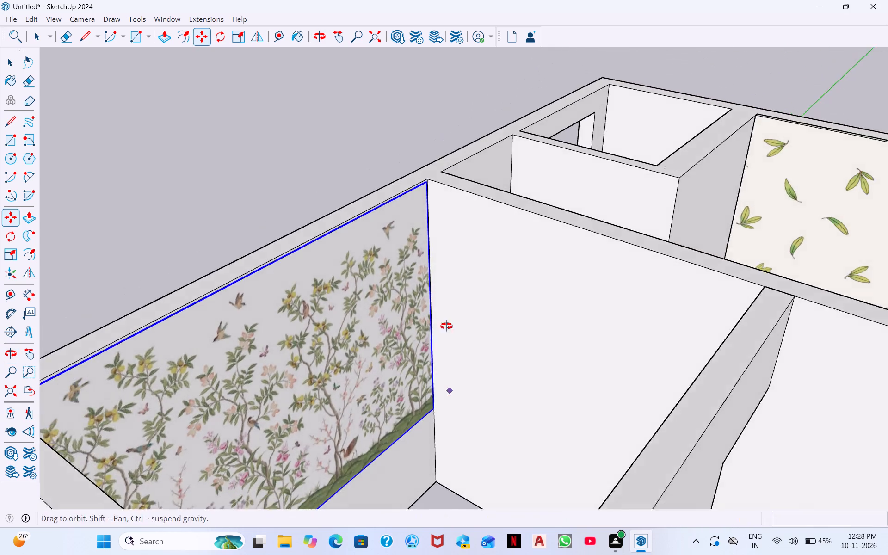
middle_drag(446, 326, 441, 313)
middle_drag(399, 432, 448, 265)
middle_drag(424, 417, 460, 278)
middle_drag(234, 455, 439, 211)
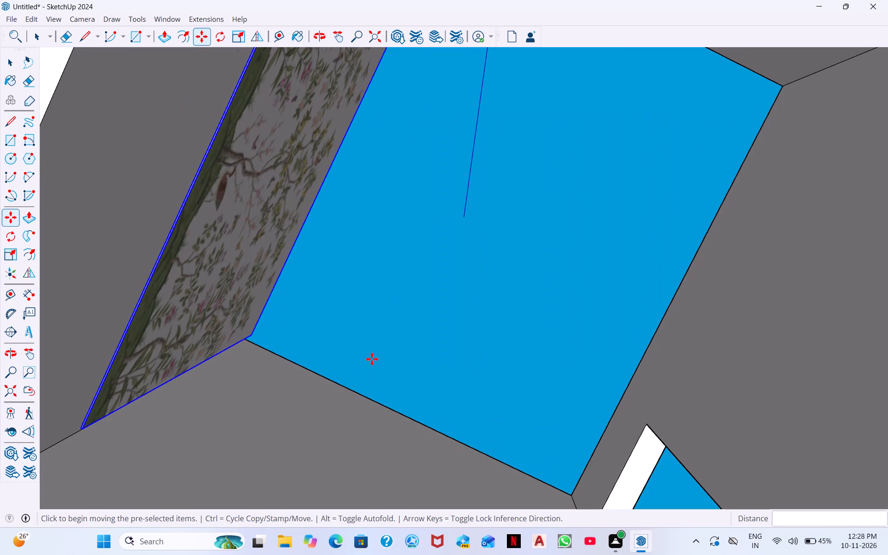
middle_click(302, 256)
scroll(302, 256, down, 8)
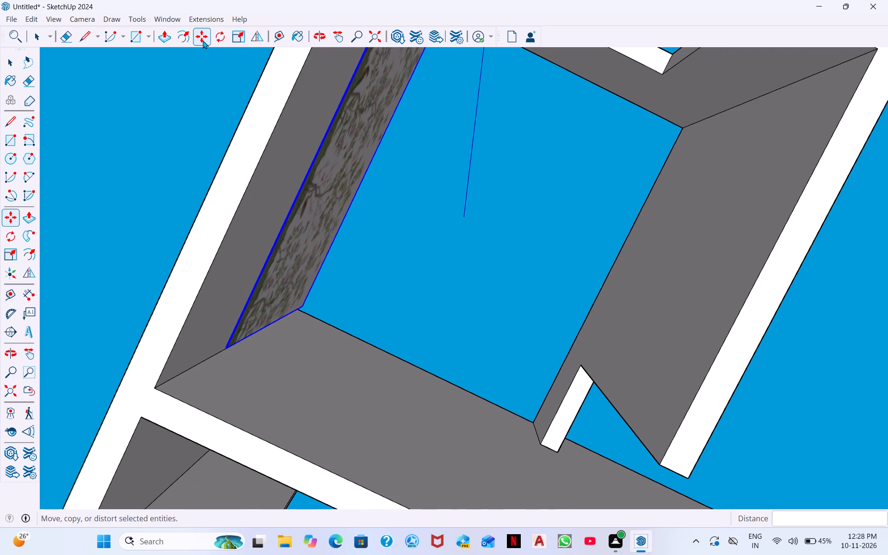
click(232, 37)
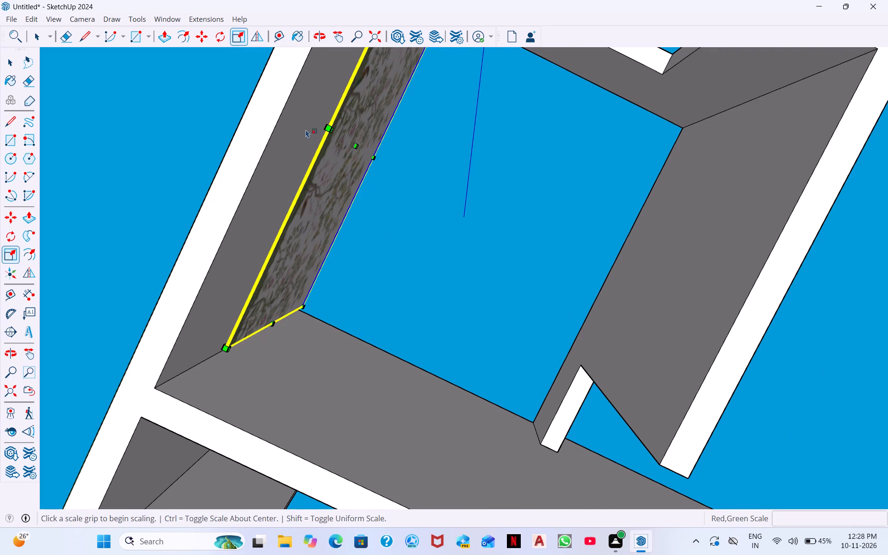
scroll(306, 128, up, 5)
scroll(326, 84, up, 4)
scroll(343, 147, up, 4)
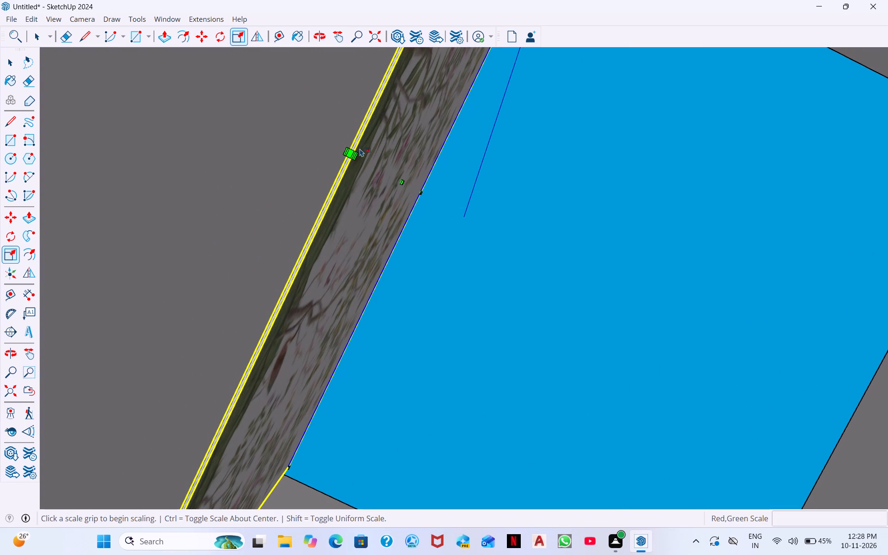
click(350, 155)
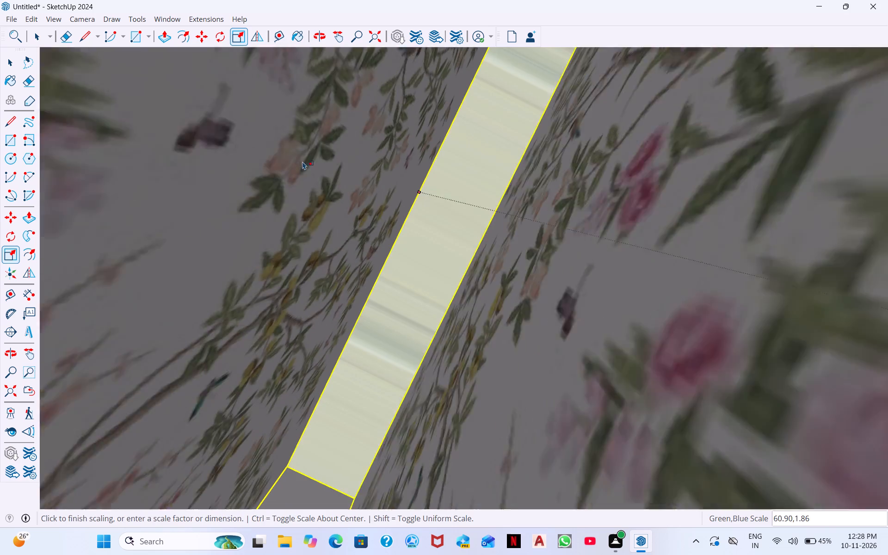
scroll(266, 166, down, 17)
middle_click(266, 167)
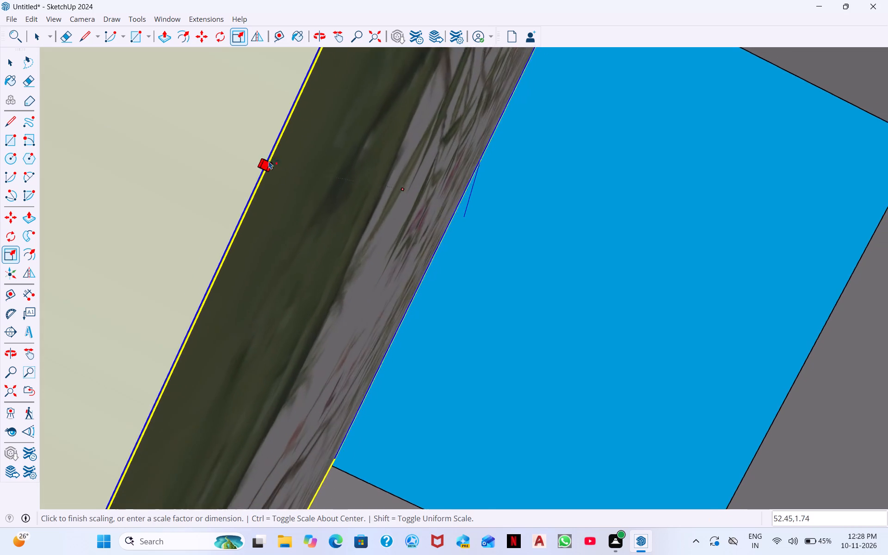
scroll(269, 161, down, 16)
middle_drag(271, 154, 285, 151)
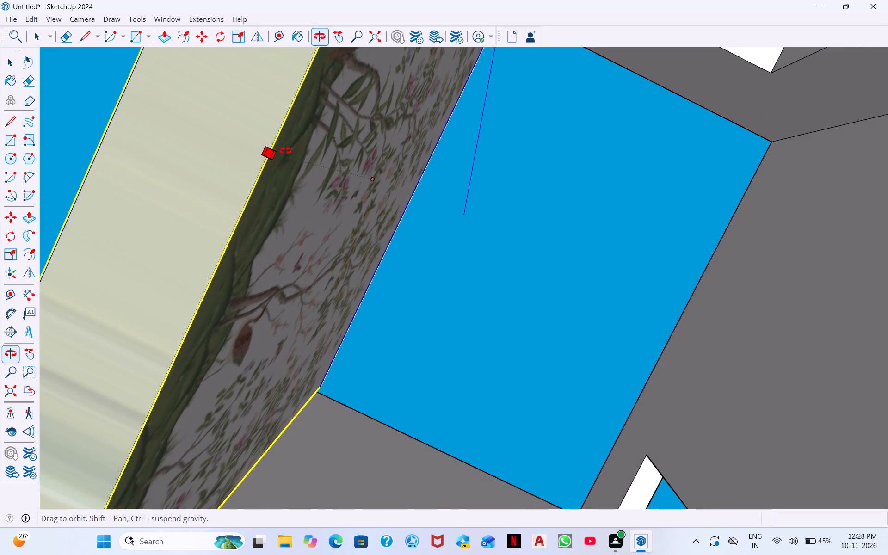
middle_drag(285, 151, 316, 138)
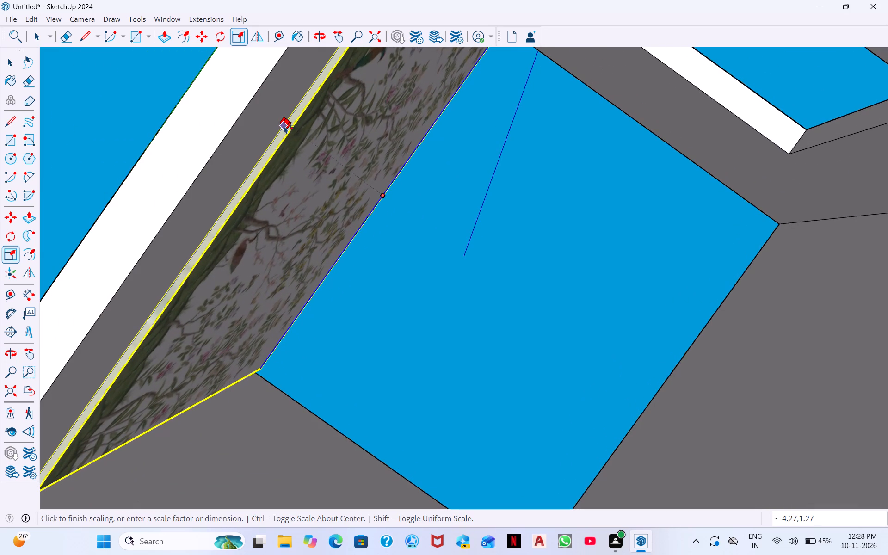
scroll(282, 126, down, 5)
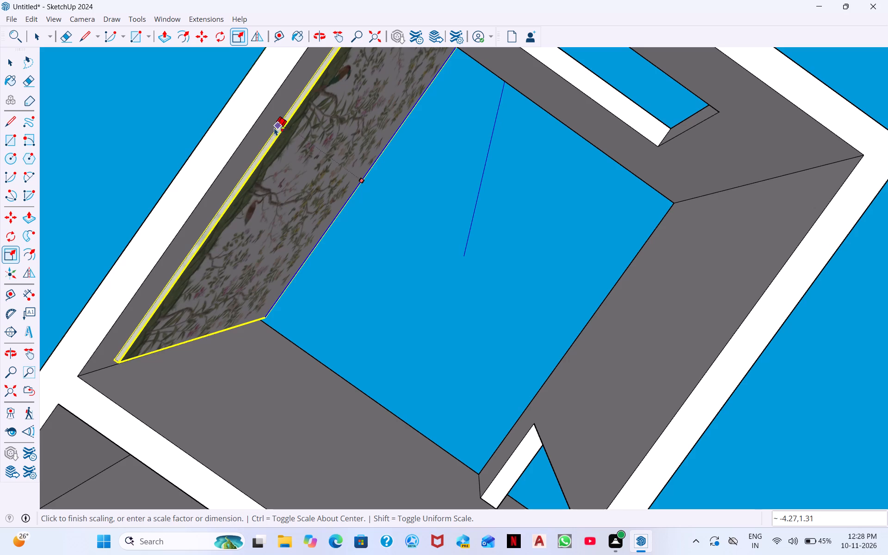
scroll(257, 142, down, 3)
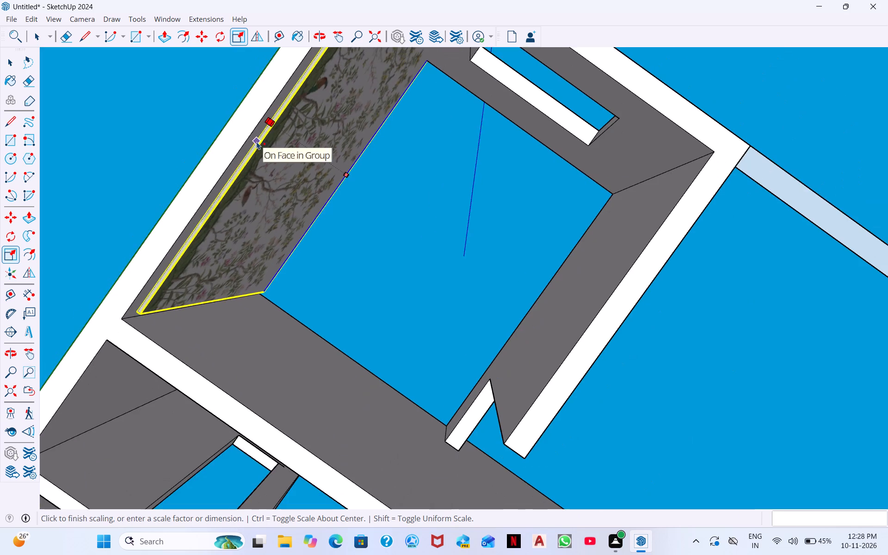
scroll(264, 137, down, 7)
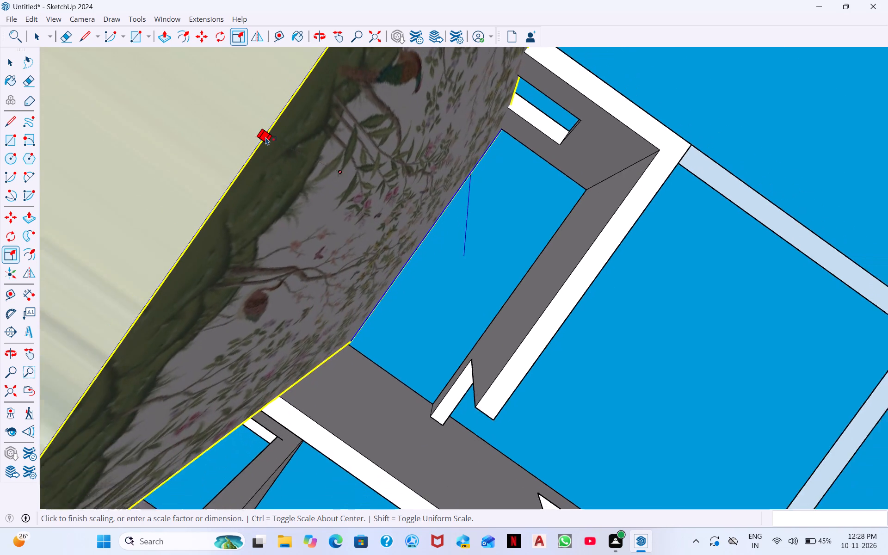
scroll(265, 137, down, 4)
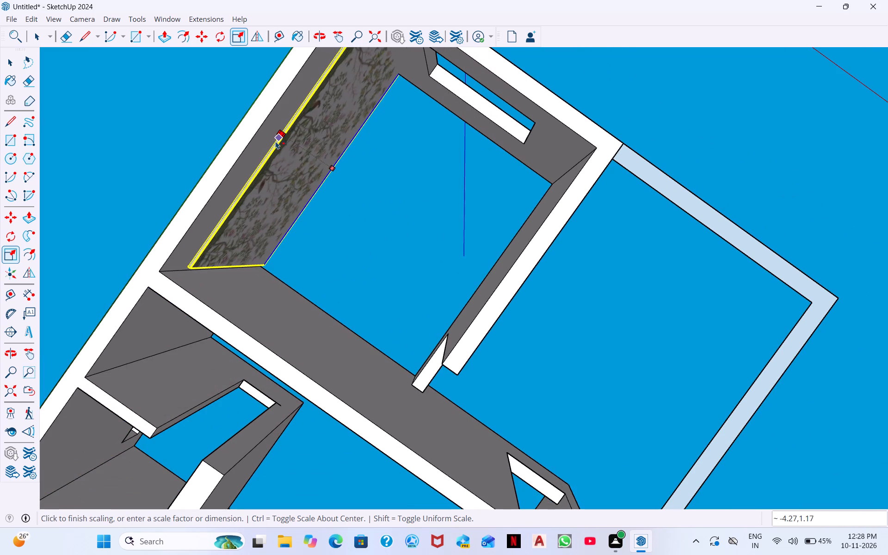
click(251, 151)
Scale the flowering-tree wallpaper panel along the blue axis until its bottom edge meets the base of the long outer wall.
scroll(251, 151, down, 1)
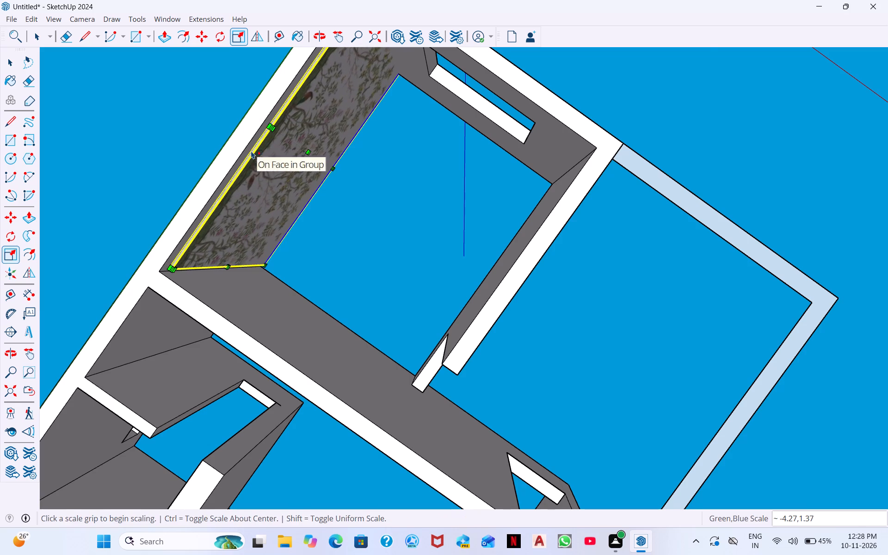
scroll(251, 151, down, 1)
middle_drag(301, 150, 243, 303)
scroll(228, 296, up, 6)
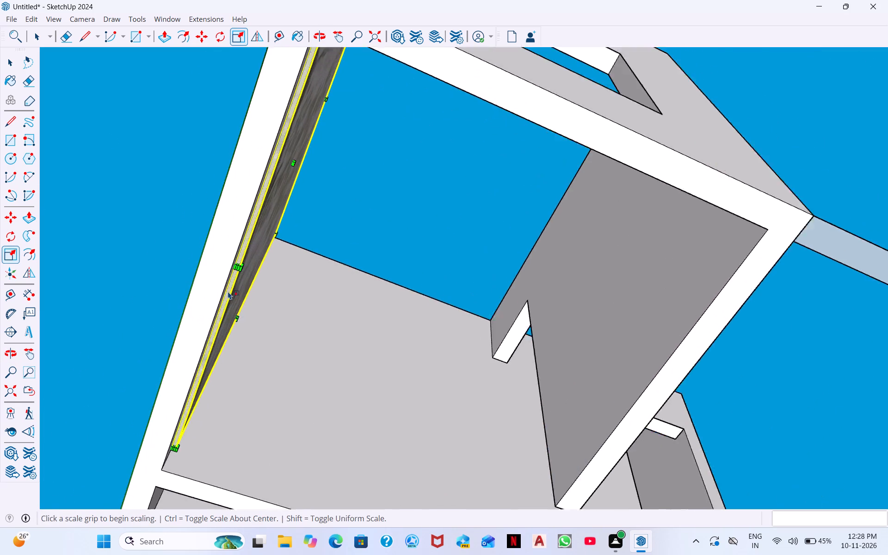
scroll(228, 291, up, 2)
middle_drag(243, 283, 216, 345)
middle_drag(253, 340, 166, 346)
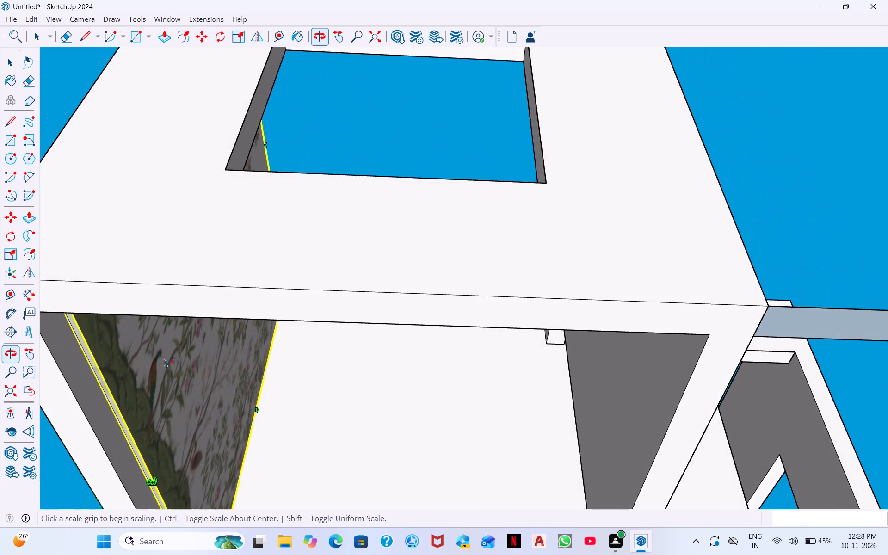
middle_drag(181, 403, 179, 363)
scroll(142, 422, up, 4)
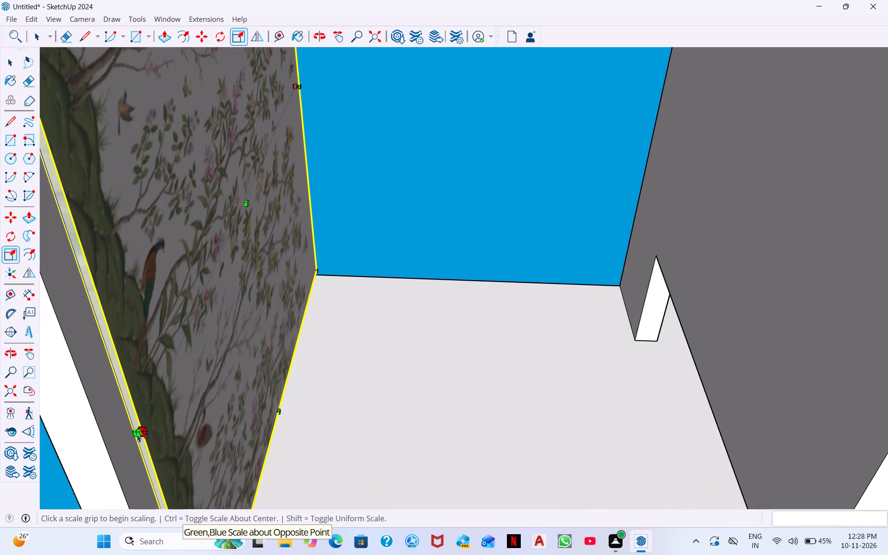
click(137, 435)
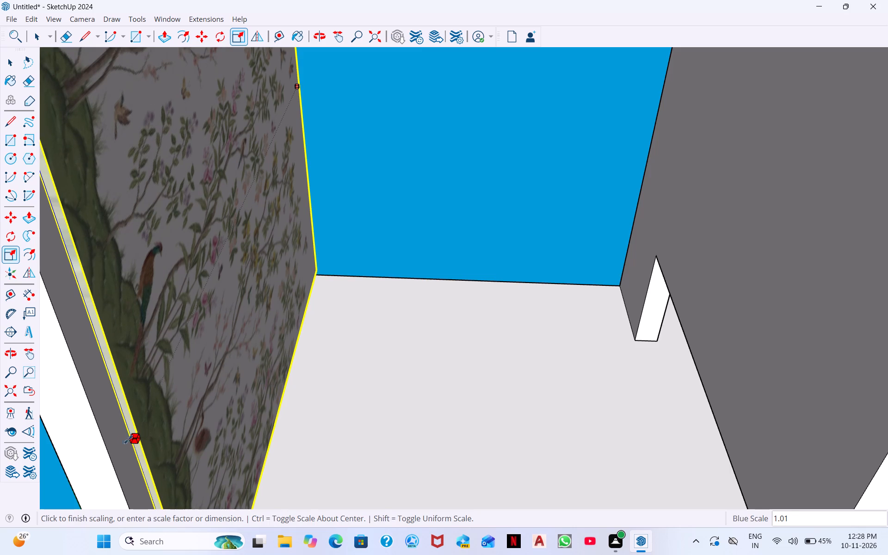
click(111, 452)
Examine the flowering-tree panel's coverage of the long outer wall from inside the room and from above.
scroll(115, 443, down, 3)
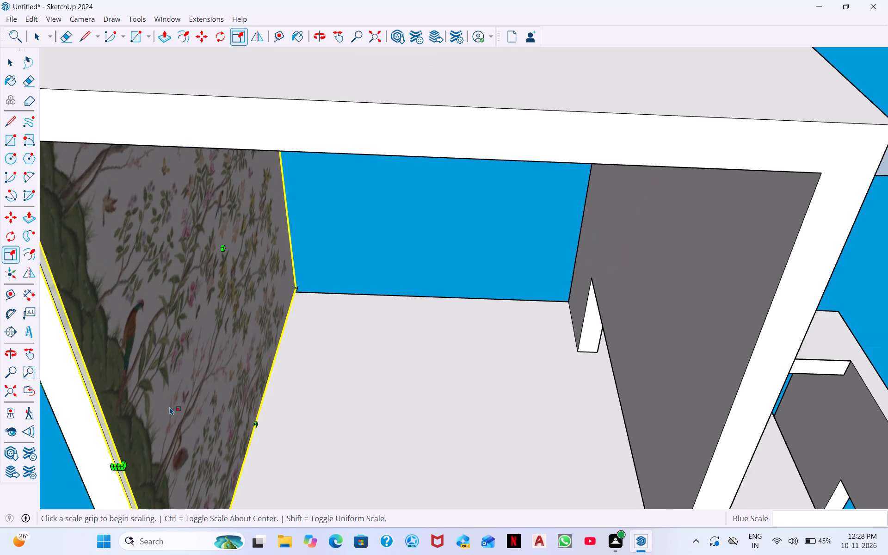
middle_drag(170, 407, 206, 458)
scroll(206, 458, down, 1)
middle_drag(224, 428, 217, 484)
middle_drag(250, 360, 231, 500)
scroll(236, 459, down, 1)
middle_drag(320, 369, 308, 477)
middle_drag(353, 418, 341, 501)
scroll(346, 480, down, 1)
middle_drag(368, 302, 105, 290)
middle_drag(332, 272, 280, 370)
scroll(276, 384, down, 5)
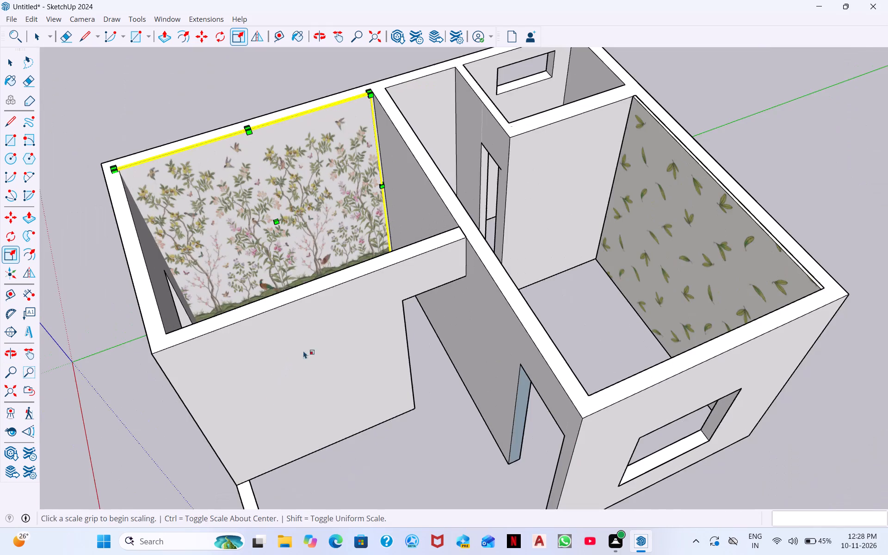
middle_drag(345, 343, 363, 404)
middle_drag(360, 256, 376, 374)
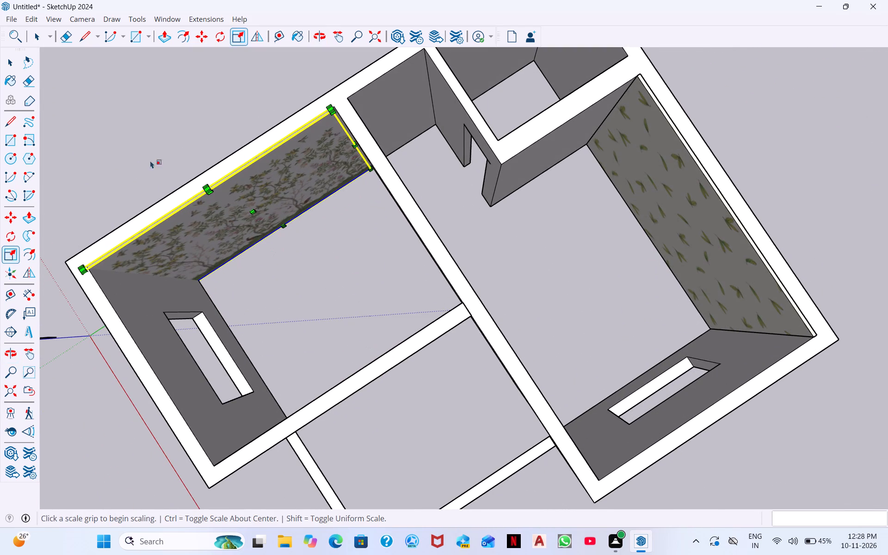
click(144, 151)
key(space)
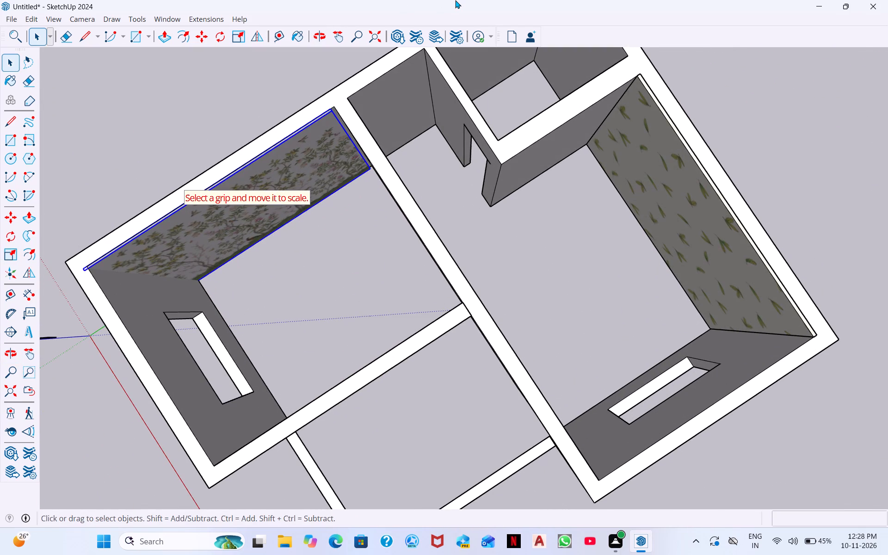
Move the flowering-tree wallpaper panel by its top corner along the long outer wall into the corner with the partition wall.
middle_drag(716, 200, 535, 68)
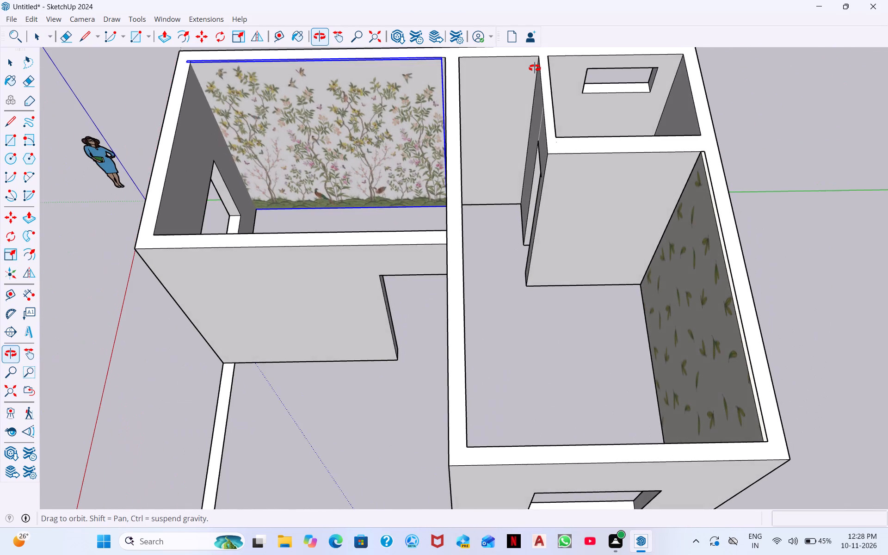
middle_drag(535, 68, 592, 69)
scroll(392, 111, up, 5)
scroll(397, 110, down, 1)
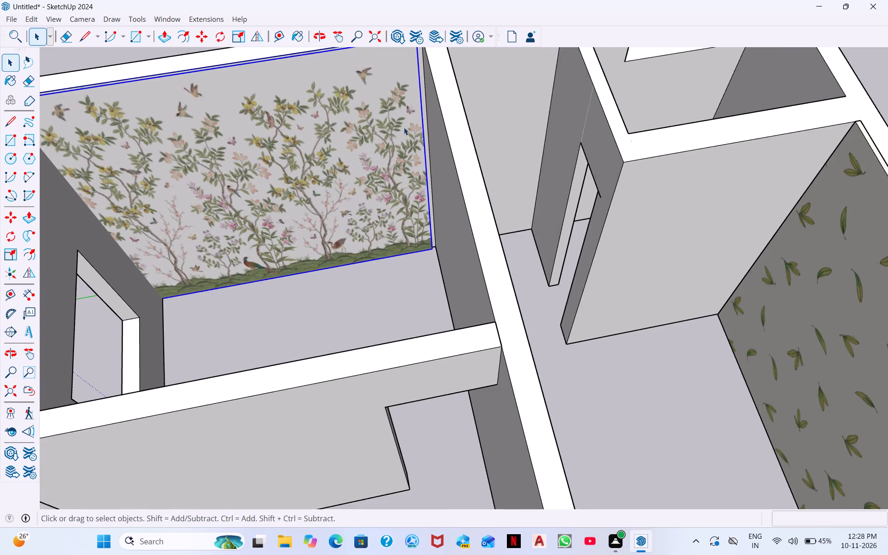
middle_drag(405, 131, 357, 308)
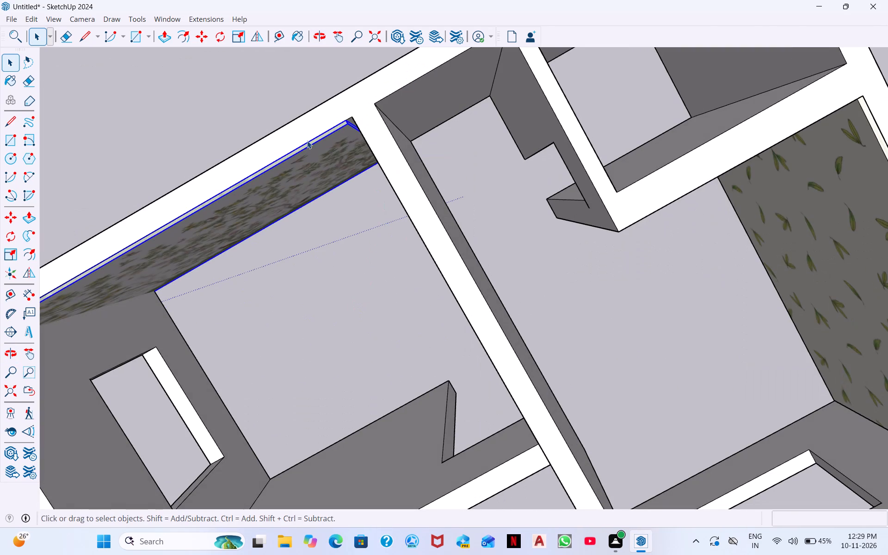
click(206, 41)
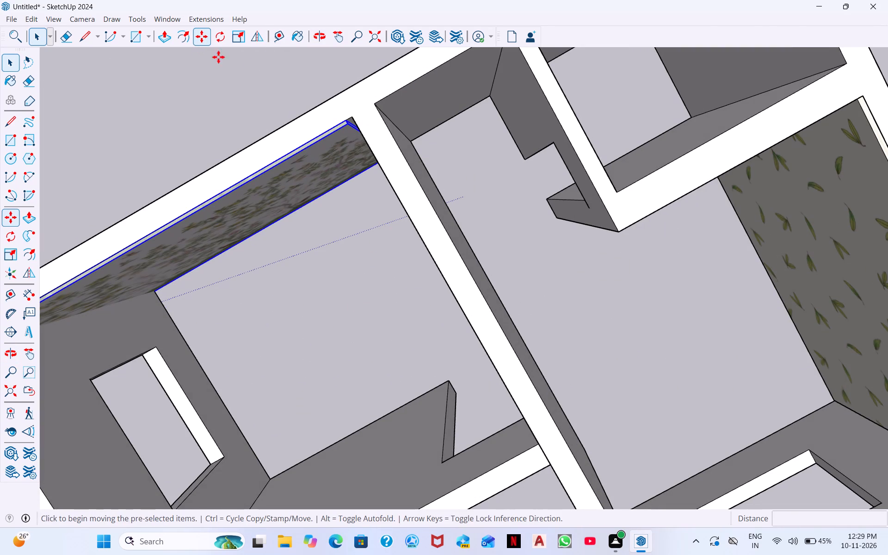
scroll(345, 118, up, 13)
middle_drag(348, 119, 351, 123)
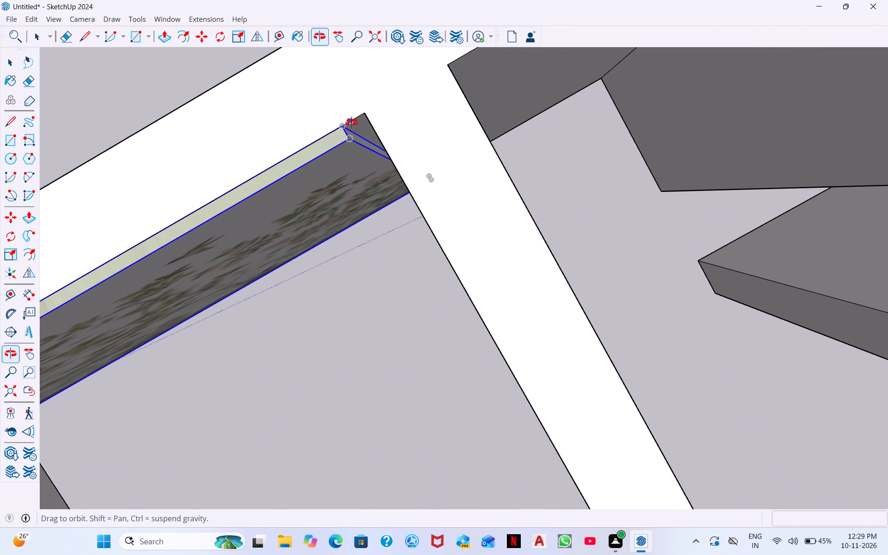
middle_drag(351, 123, 407, 257)
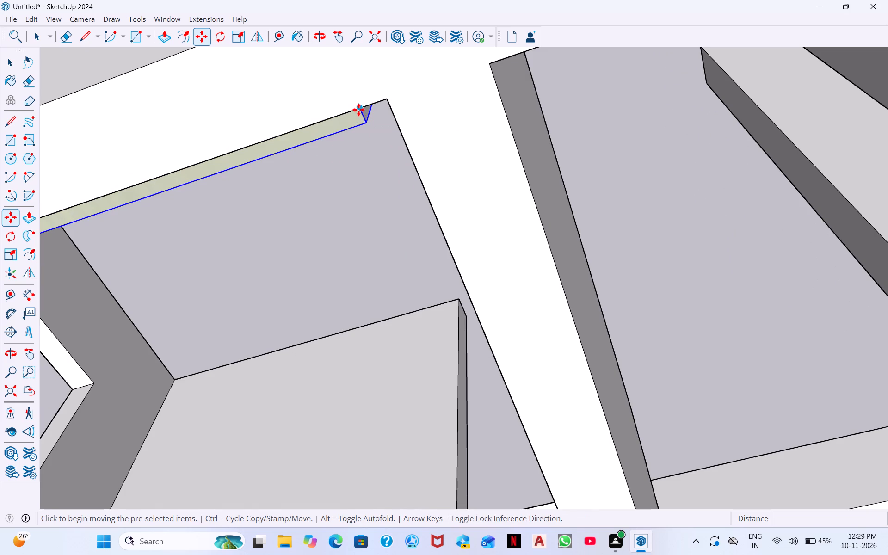
drag(359, 109, 364, 108)
click(386, 100)
scroll(304, 126, down, 3)
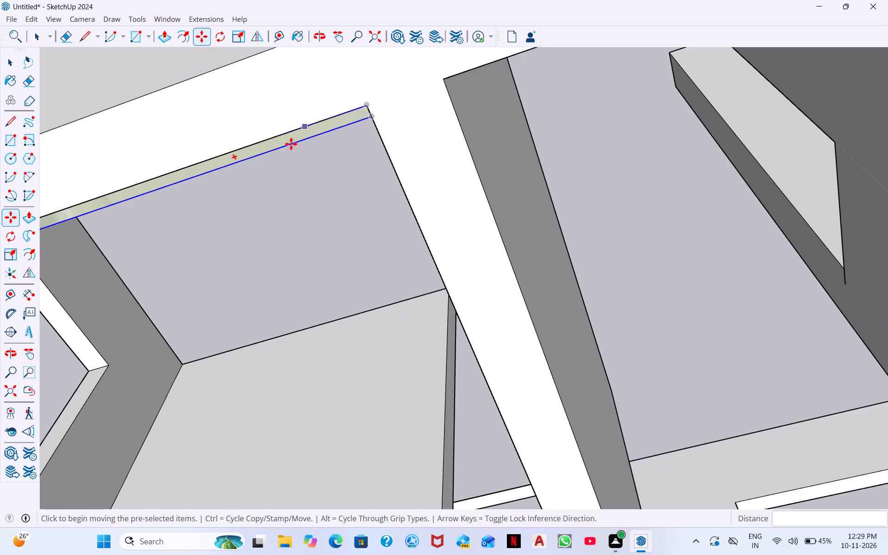
Review the papered room and the house exterior from several sides, including the outside of the long outer wall.
scroll(291, 144, down, 2)
middle_drag(236, 218, 338, 107)
scroll(339, 107, down, 3)
middle_drag(321, 111, 377, 57)
middle_drag(310, 154, 363, 71)
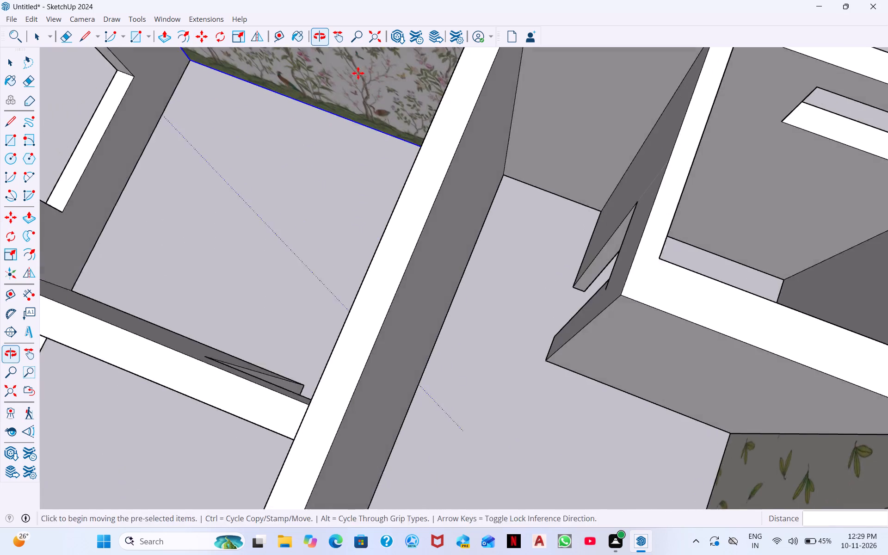
middle_drag(276, 191, 333, 109)
middle_drag(251, 189, 334, 124)
middle_drag(274, 188, 391, 111)
scroll(353, 233, down, 1)
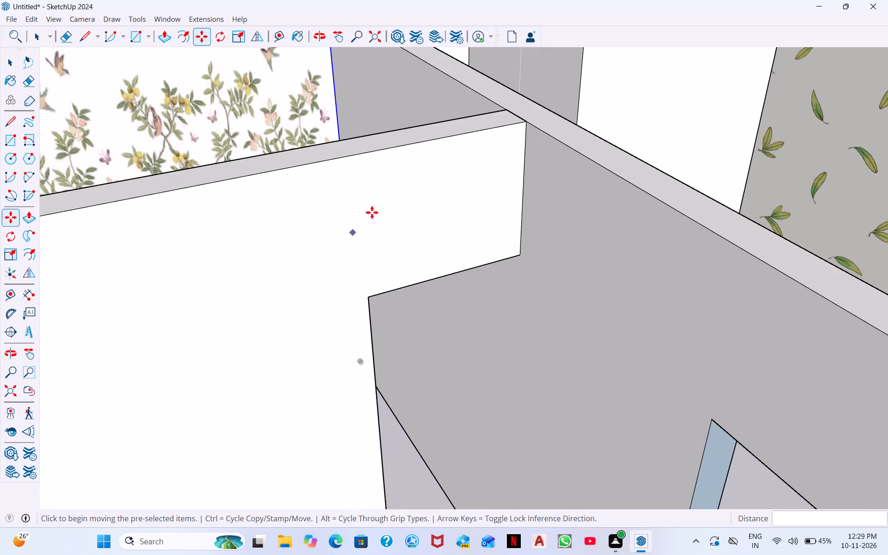
scroll(372, 212, down, 4)
scroll(389, 179, down, 7)
middle_drag(344, 194, 313, 120)
middle_drag(352, 265, 297, 154)
middle_drag(393, 308, 233, 238)
middle_drag(333, 305, 428, 384)
middle_drag(316, 326, 360, 347)
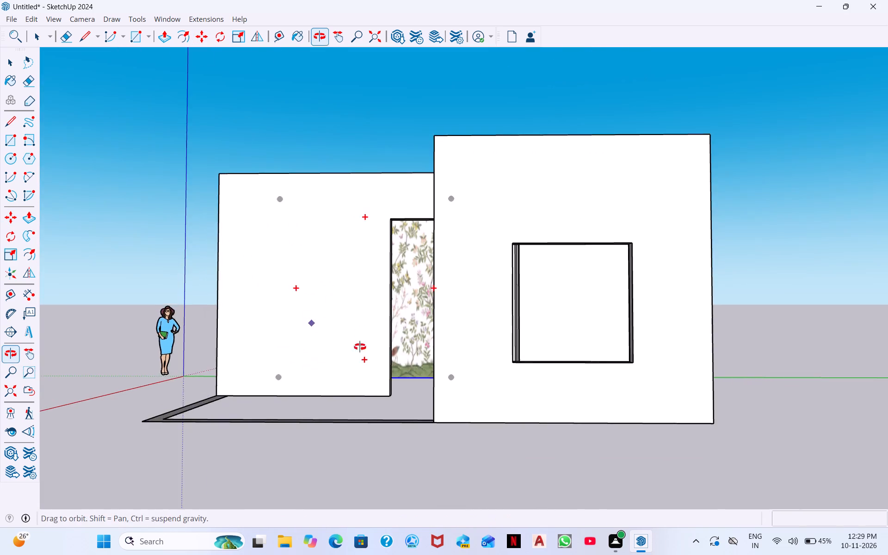
middle_drag(360, 347, 547, 354)
middle_drag(318, 344, 505, 369)
scroll(323, 350, down, 1)
middle_drag(274, 357, 536, 343)
middle_drag(331, 357, 381, 363)
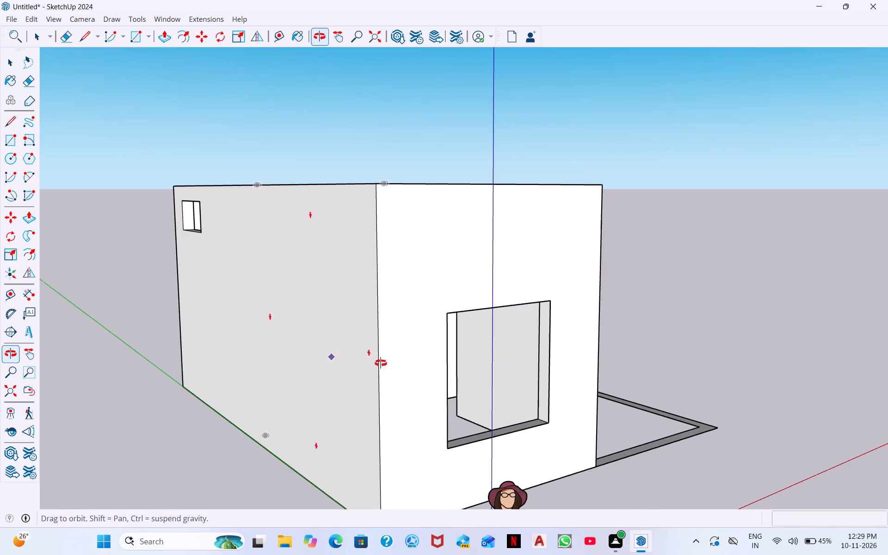
middle_drag(381, 363, 427, 364)
scroll(166, 262, down, 3)
scroll(371, 255, down, 6)
middle_drag(464, 271, 467, 277)
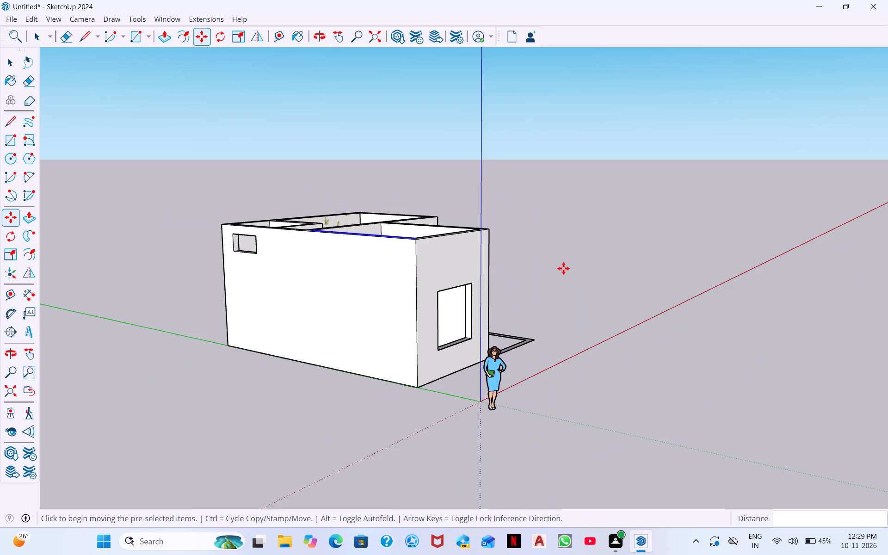
scroll(563, 268, down, 5)
click(609, 237)
key(space)
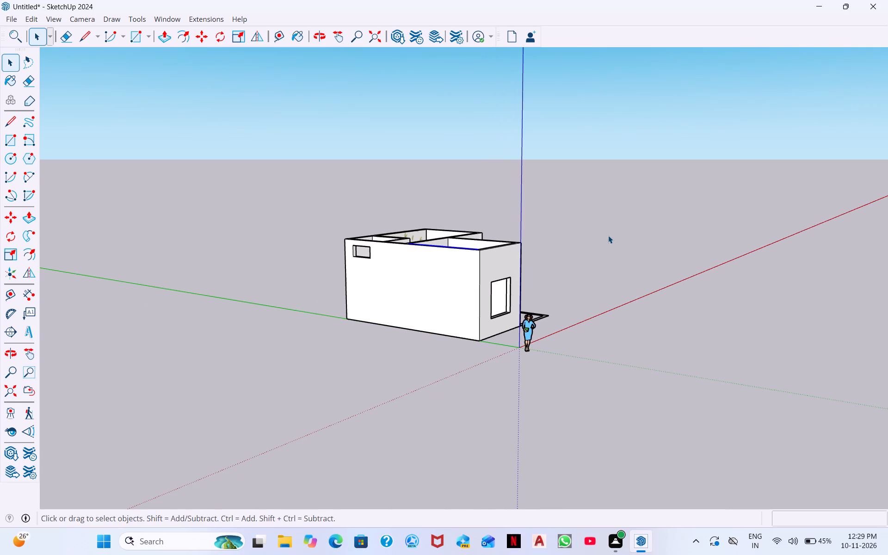
Examine the flowering-tree panel's top edge and partition corner, along with the leaf-papered room, from above and several angles.
middle_drag(684, 163, 272, 292)
middle_drag(746, 376, 612, 380)
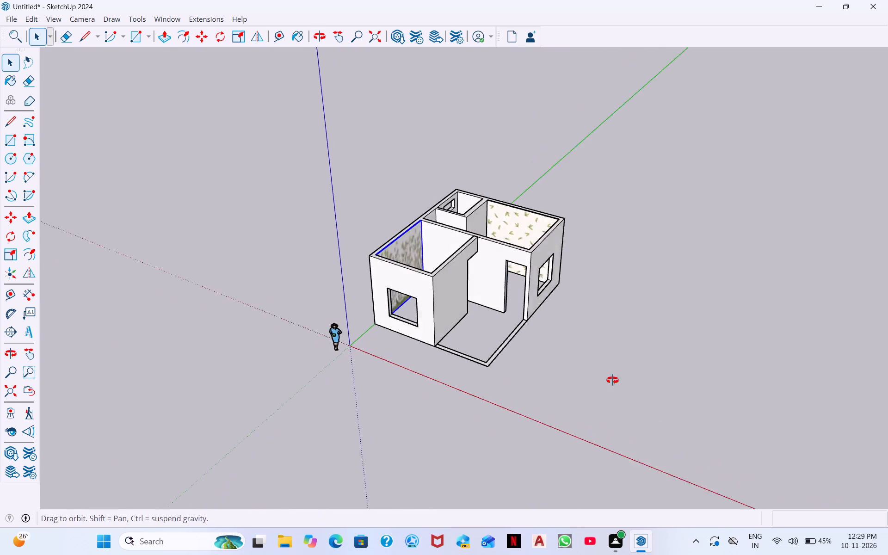
middle_drag(612, 380, 462, 378)
scroll(487, 214, up, 19)
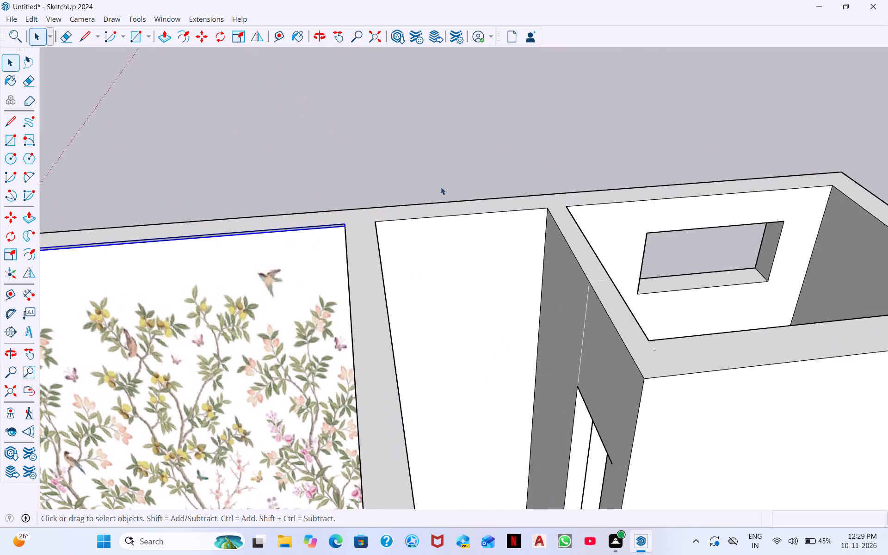
middle_drag(368, 210, 314, 310)
key(space)
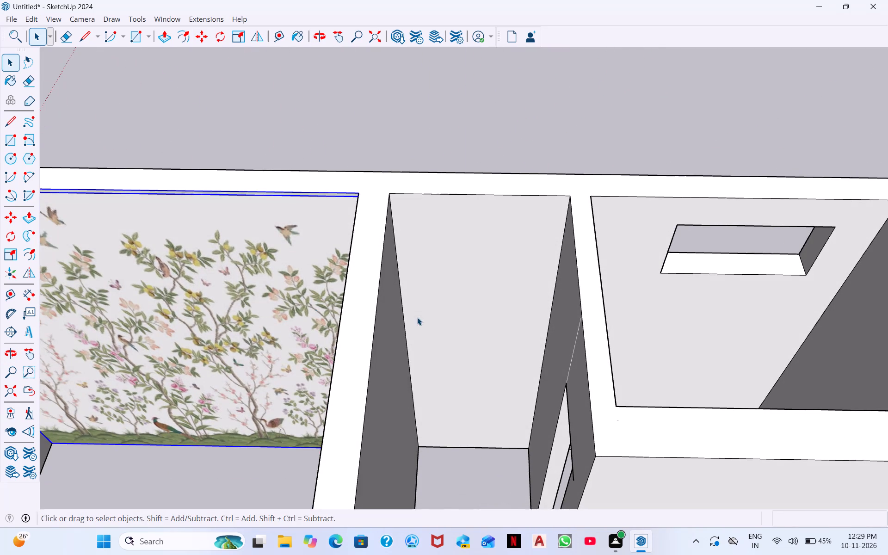
middle_drag(527, 346, 597, 197)
scroll(341, 199, down, 6)
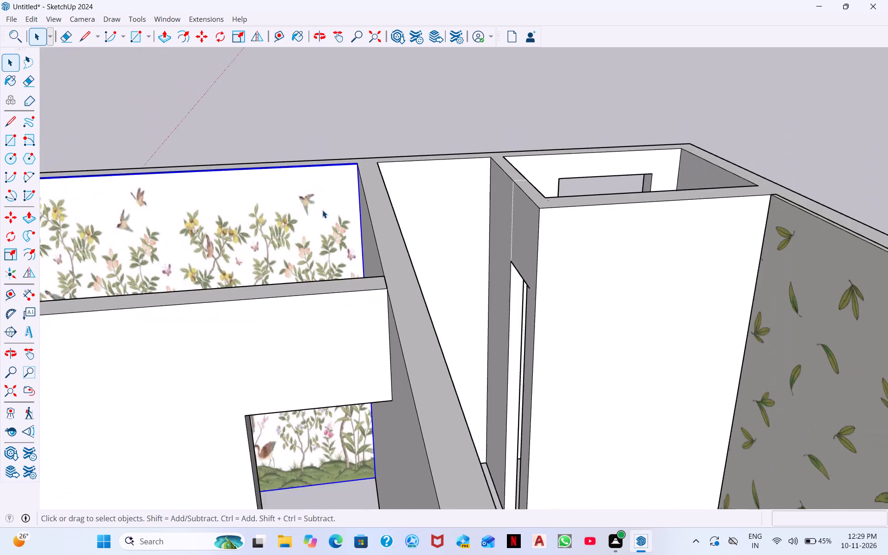
scroll(322, 210, down, 3)
middle_drag(304, 263, 537, 356)
scroll(304, 265, down, 1)
middle_drag(337, 318, 450, 420)
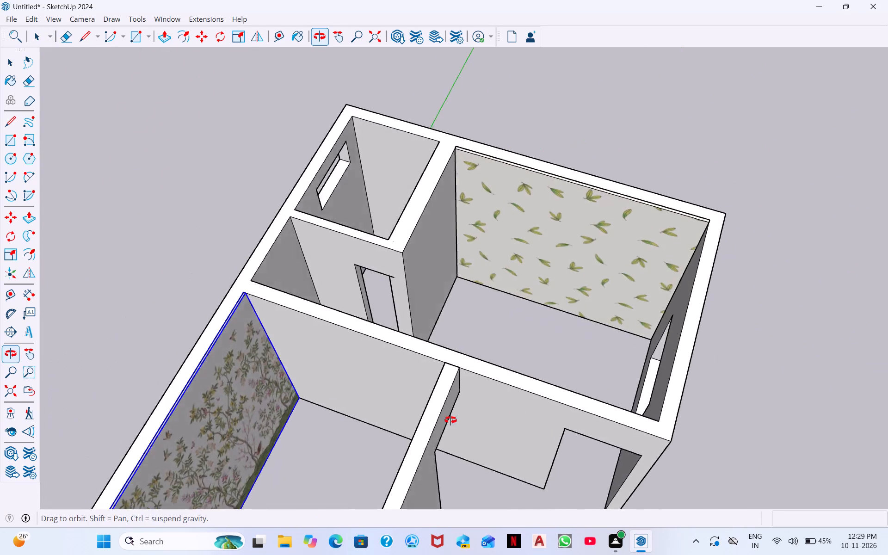
middle_drag(450, 420, 382, 448)
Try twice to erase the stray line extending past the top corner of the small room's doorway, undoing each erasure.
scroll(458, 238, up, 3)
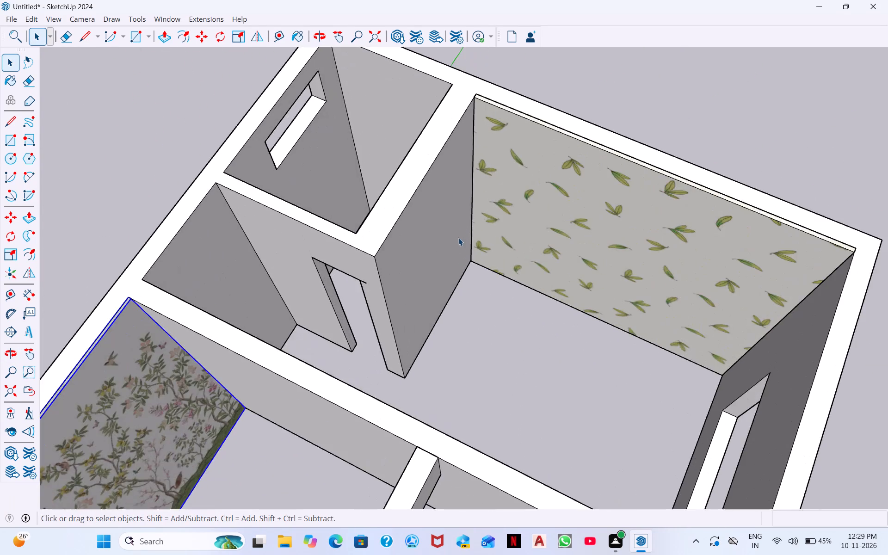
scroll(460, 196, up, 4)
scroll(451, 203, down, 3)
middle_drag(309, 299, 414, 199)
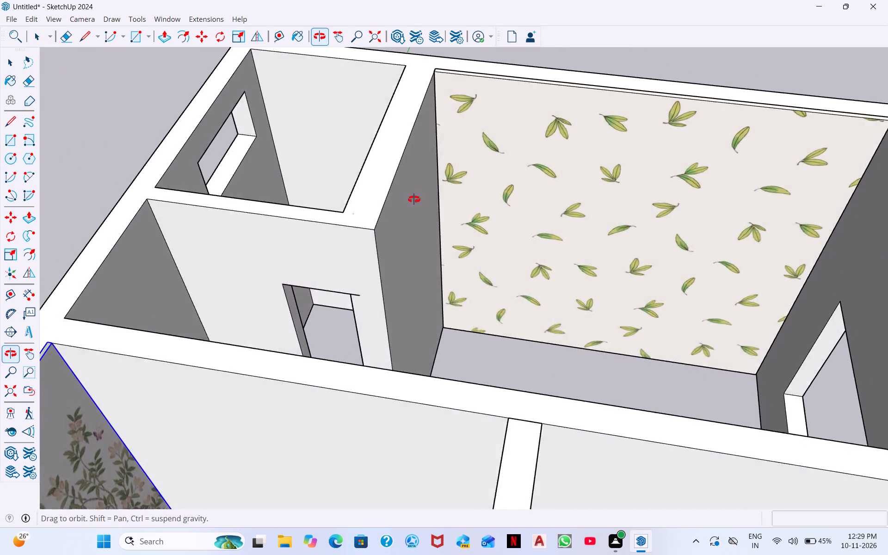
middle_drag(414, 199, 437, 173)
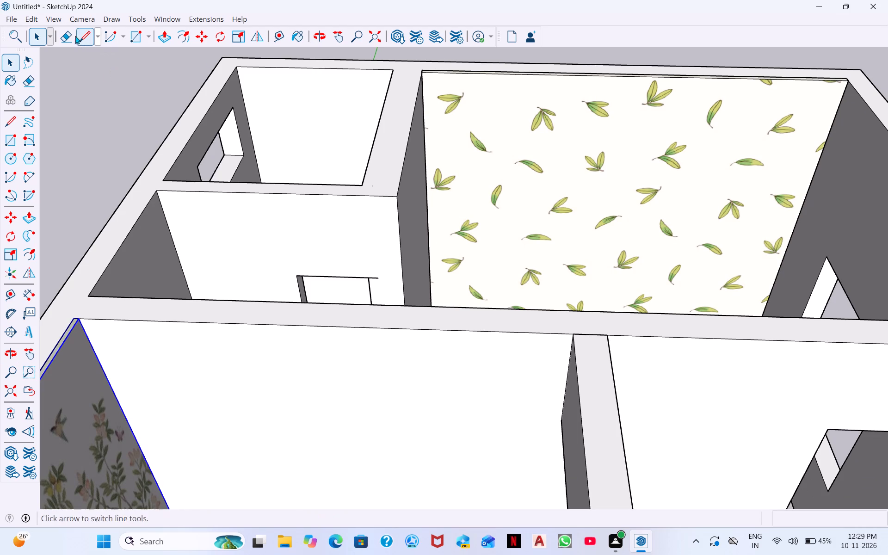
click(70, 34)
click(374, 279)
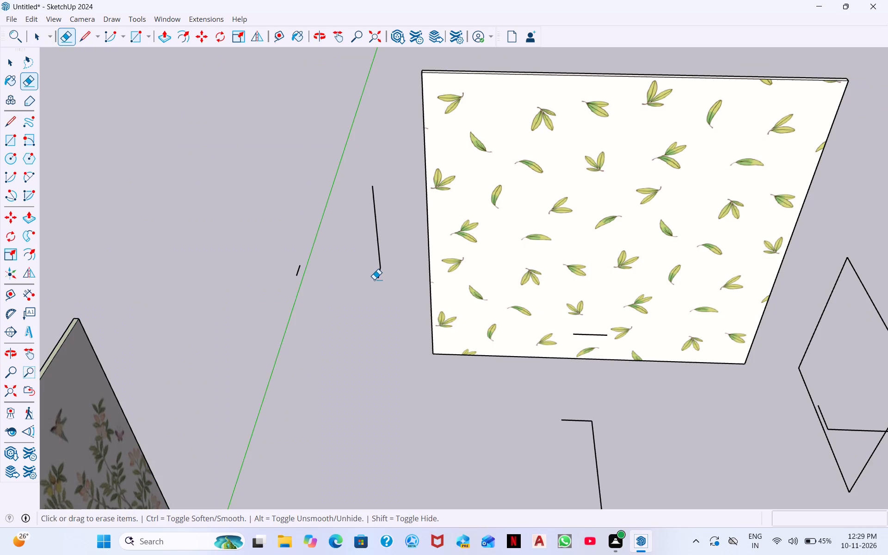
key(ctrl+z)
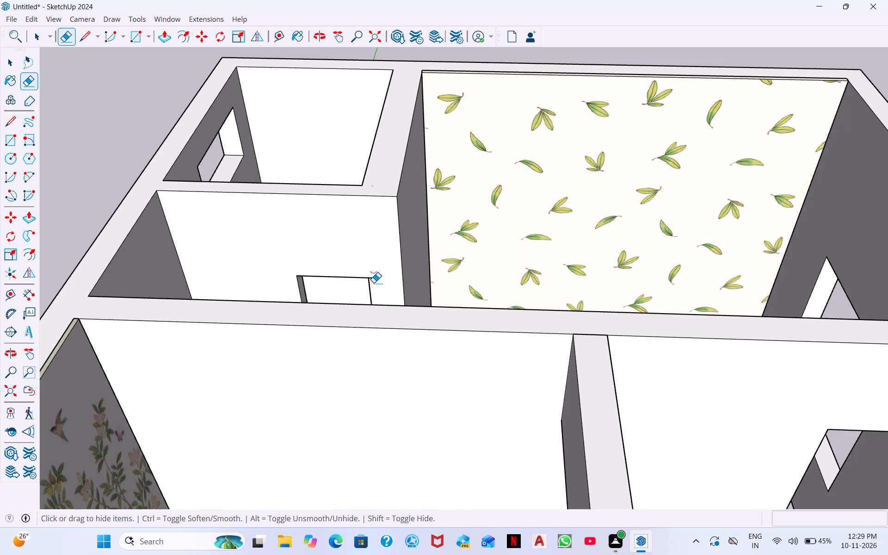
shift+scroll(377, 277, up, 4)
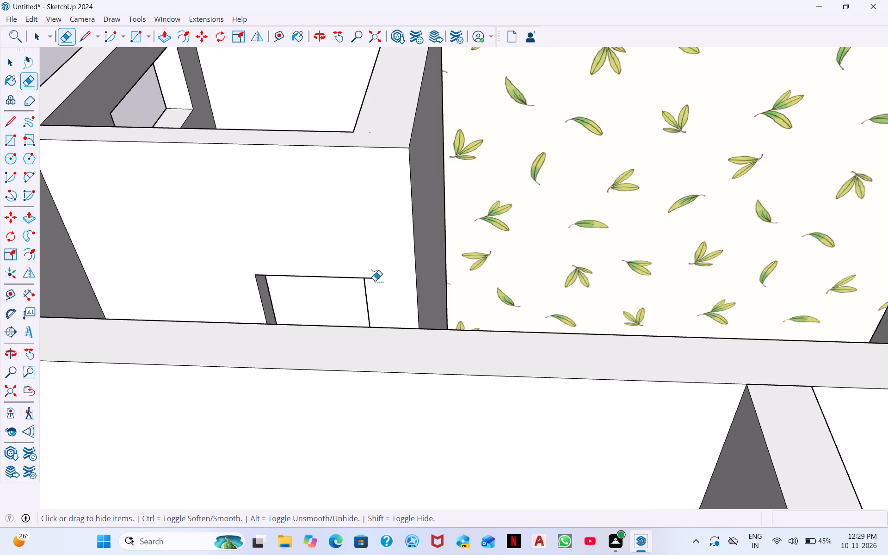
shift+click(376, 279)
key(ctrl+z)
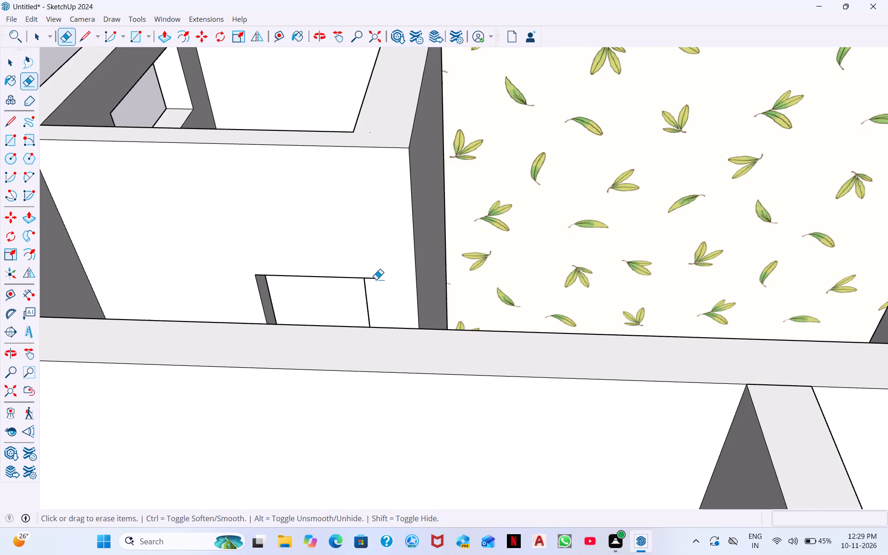
Review both papered rooms from above and through the openings, and the house exterior from the front, side and back.
scroll(376, 279, down, 6)
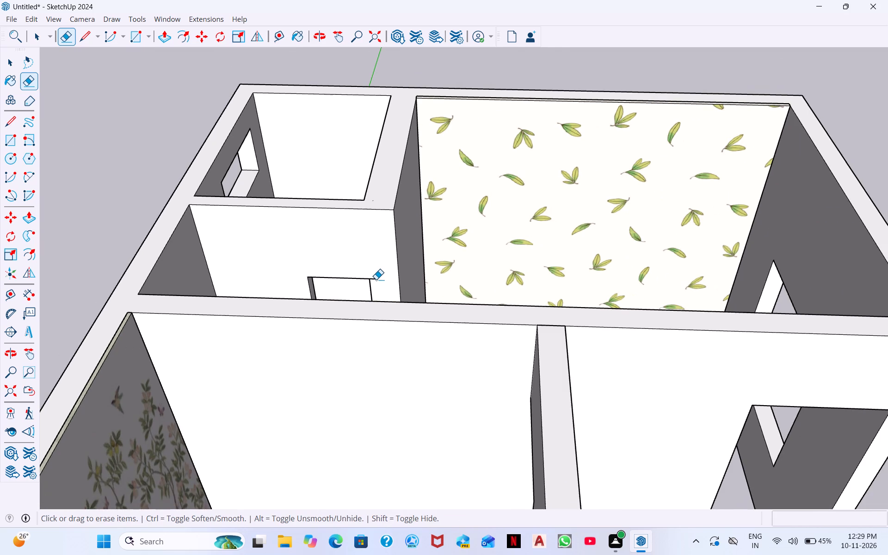
scroll(378, 278, down, 8)
middle_drag(497, 244, 477, 344)
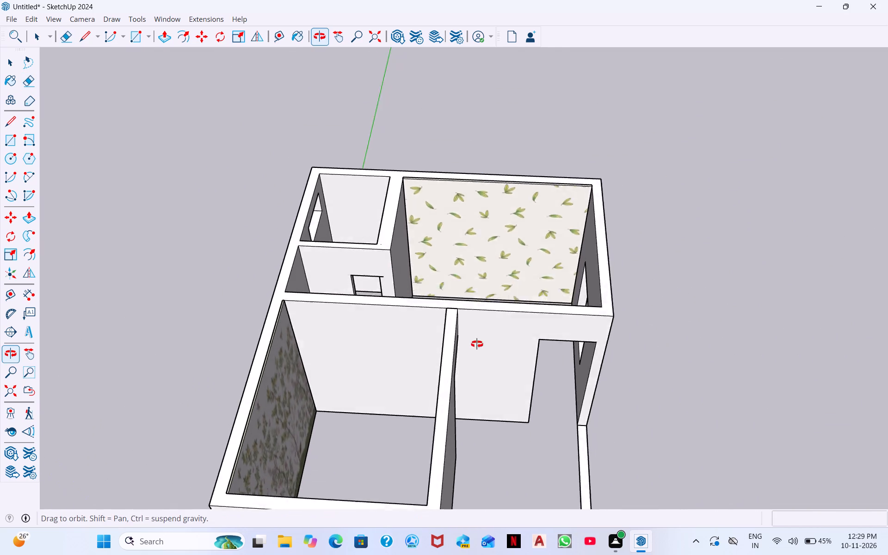
middle_drag(477, 344, 453, 402)
middle_drag(600, 347, 462, 247)
middle_drag(546, 337, 520, 229)
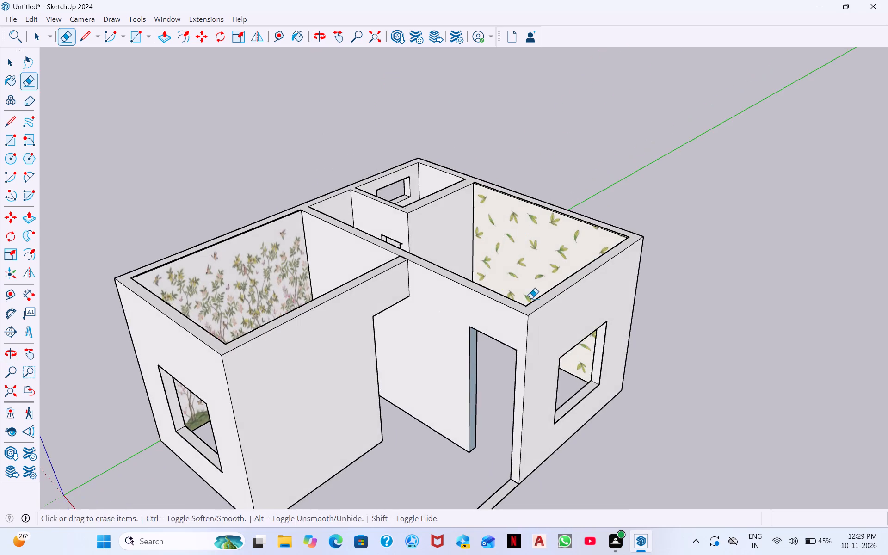
middle_drag(531, 298, 534, 247)
middle_drag(531, 393, 564, 282)
key(space)
scroll(587, 310, down, 3)
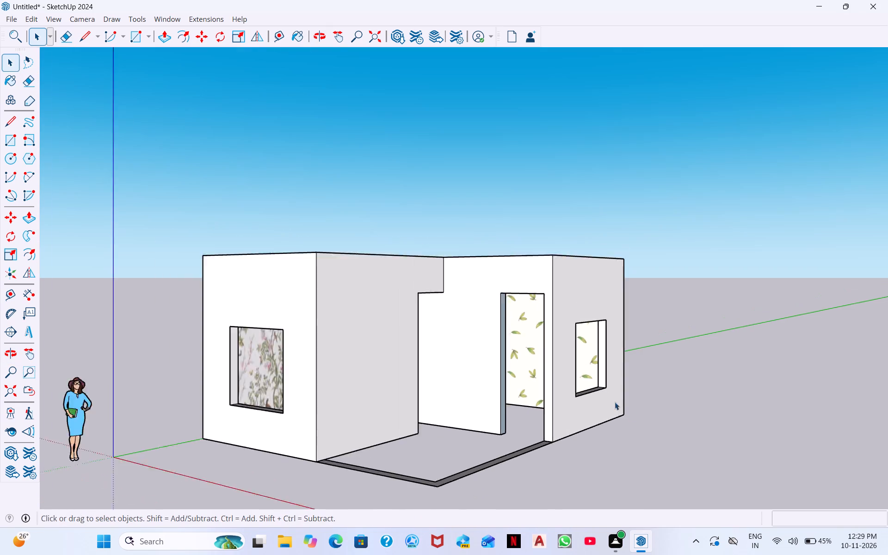
scroll(647, 419, down, 1)
middle_drag(512, 406, 756, 420)
middle_drag(547, 422, 693, 426)
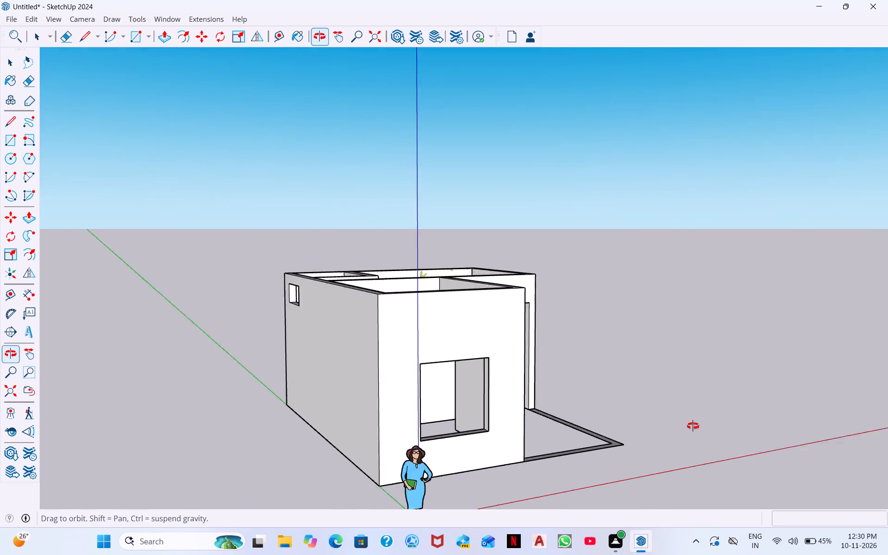
middle_drag(693, 426, 736, 412)
middle_drag(476, 378, 764, 409)
middle_drag(476, 419, 748, 381)
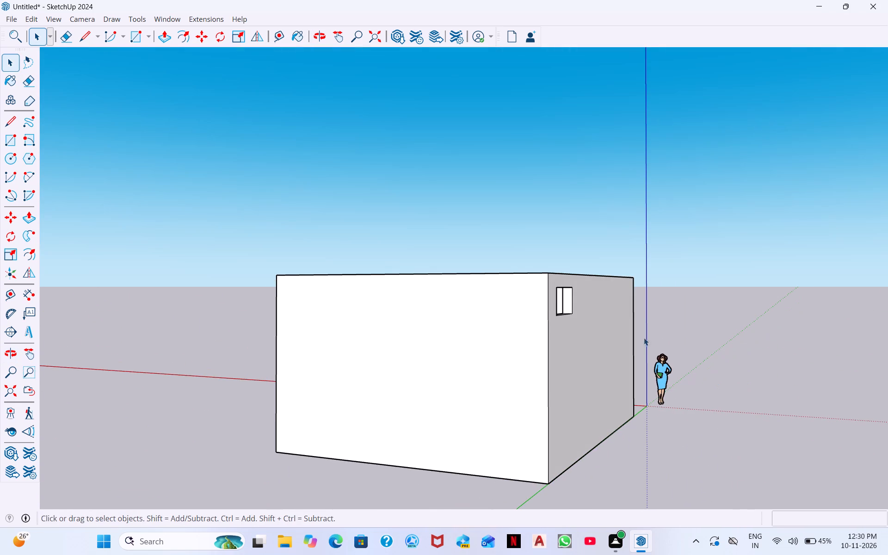
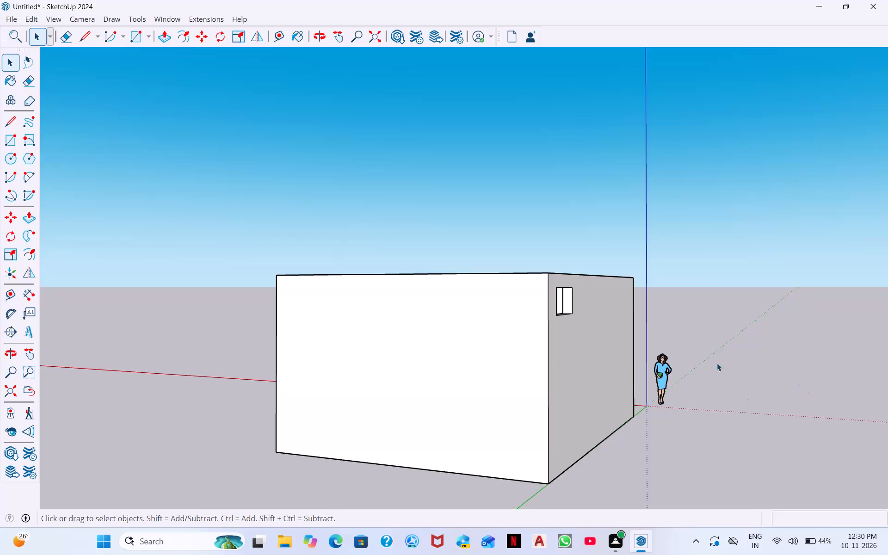
Examine both papered rooms from above and the house's outer walls and window openings from the back, side and front.
key(space)
middle_drag(717, 362, 517, 380)
middle_drag(746, 359, 523, 456)
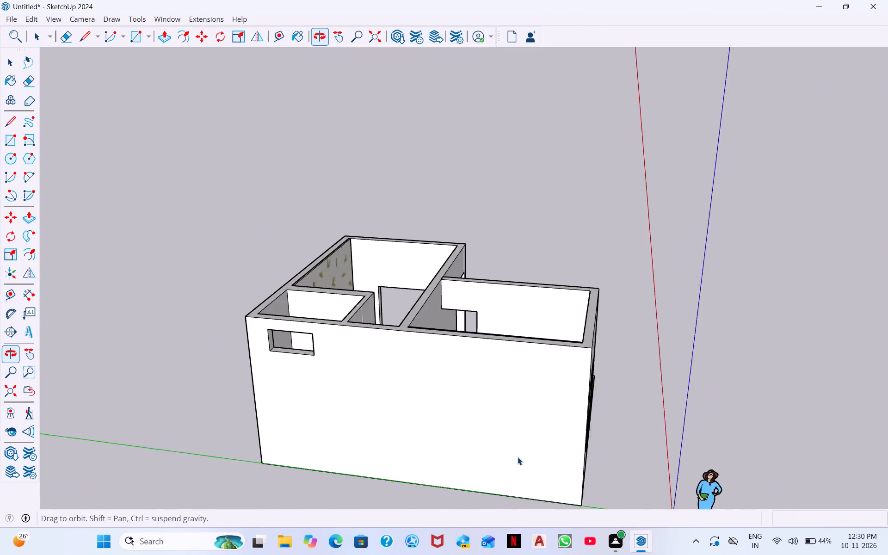
middle_drag(586, 411, 458, 514)
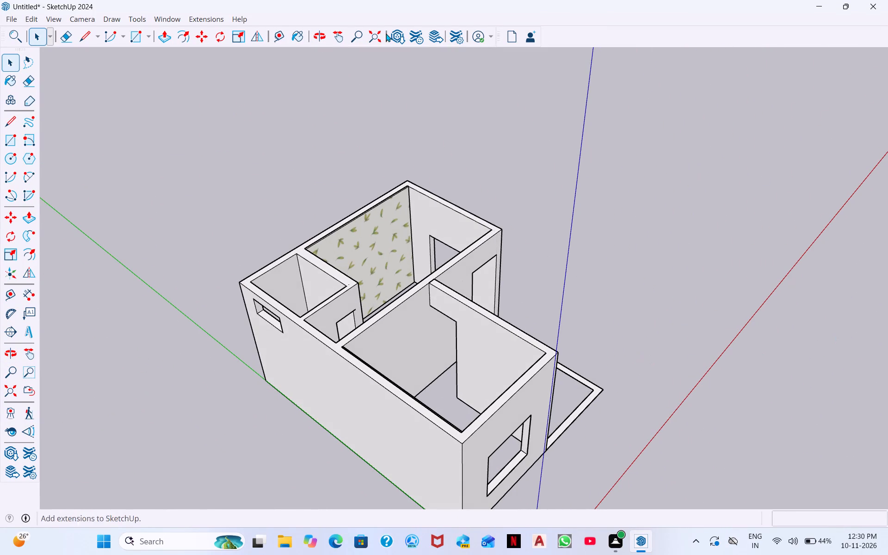
scroll(337, 194, down, 1)
middle_drag(343, 216, 393, 332)
scroll(331, 325, up, 3)
scroll(462, 300, down, 2)
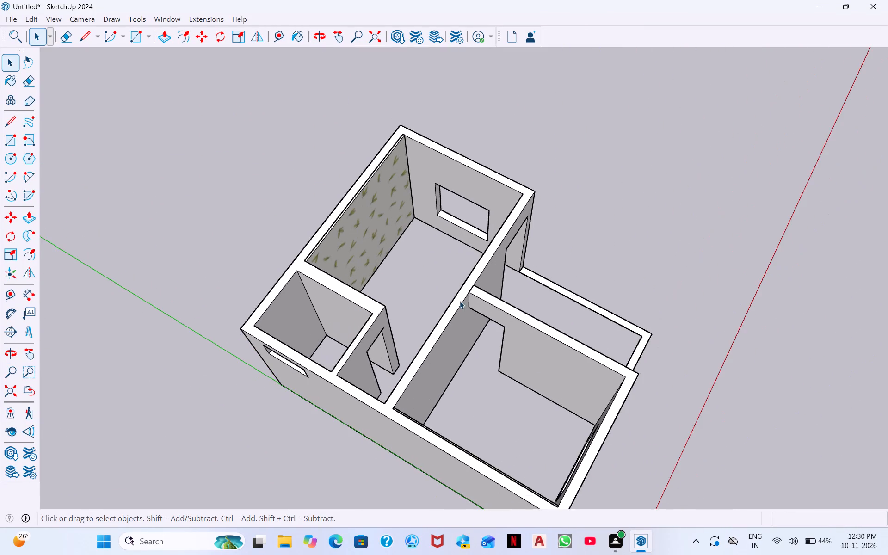
middle_drag(491, 313, 544, 225)
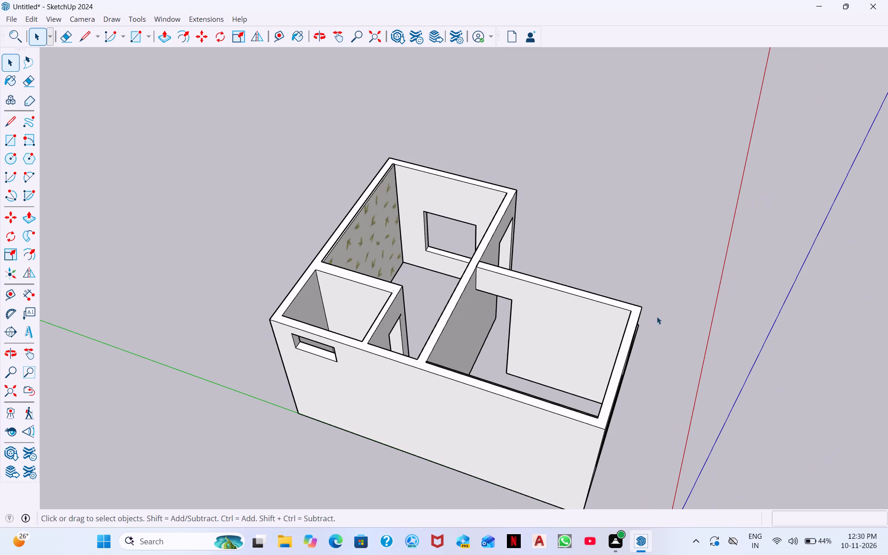
middle_drag(667, 328, 455, 285)
middle_drag(580, 343, 466, 304)
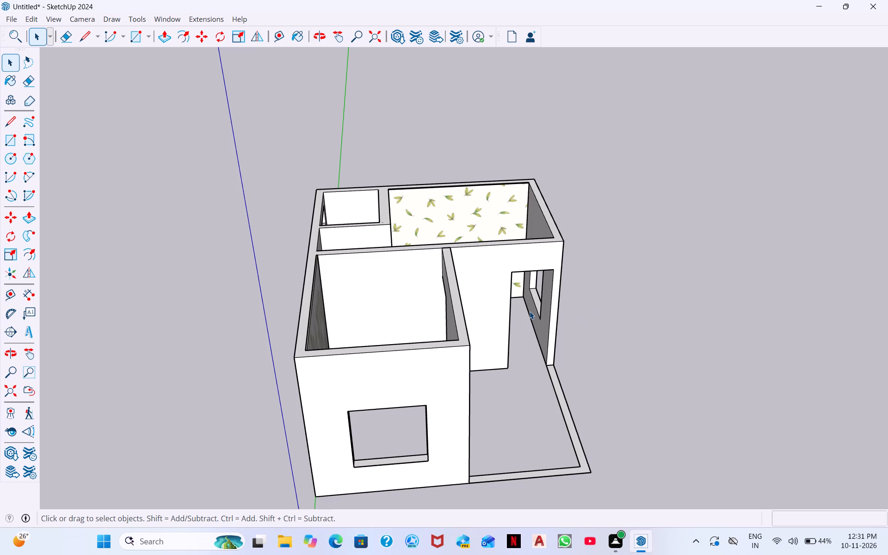
middle_drag(686, 336, 549, 298)
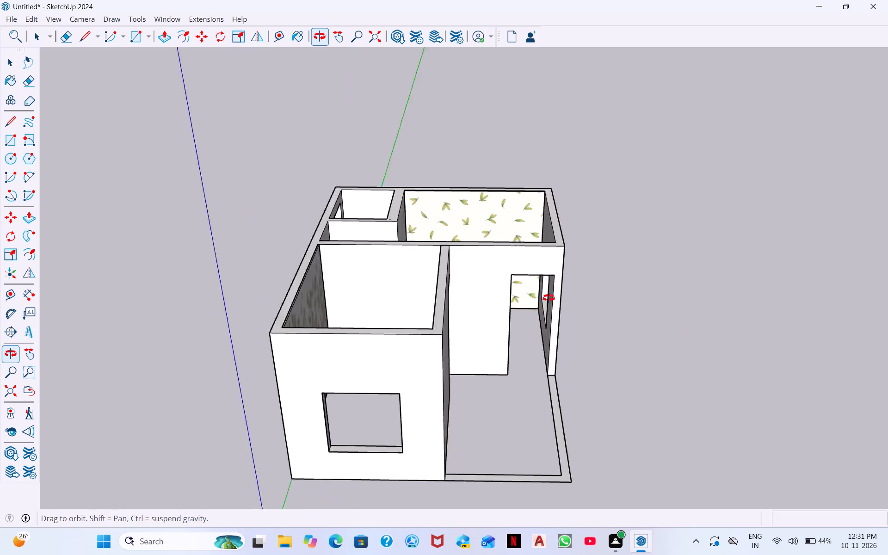
middle_drag(549, 298, 393, 315)
middle_drag(485, 346, 331, 334)
middle_drag(474, 366, 410, 320)
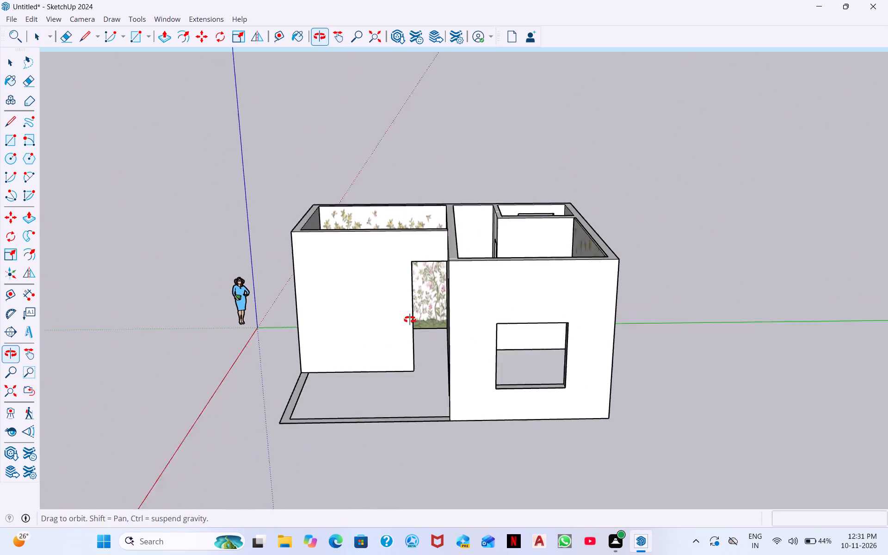
middle_drag(410, 320, 374, 284)
Examine the house from underneath, checking the flowering-tree and leaf panels along the bottom edges of their walls.
middle_drag(482, 363, 564, 249)
scroll(523, 327, down, 1)
middle_drag(532, 322, 646, 245)
middle_drag(570, 350, 673, 255)
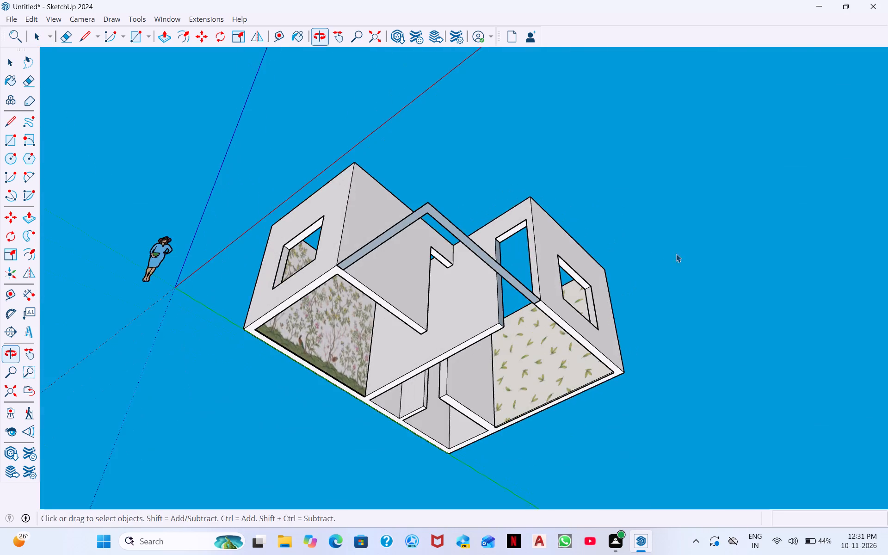
middle_drag(562, 377, 641, 255)
middle_drag(499, 380, 609, 275)
middle_drag(485, 401, 599, 330)
middle_drag(442, 434, 463, 489)
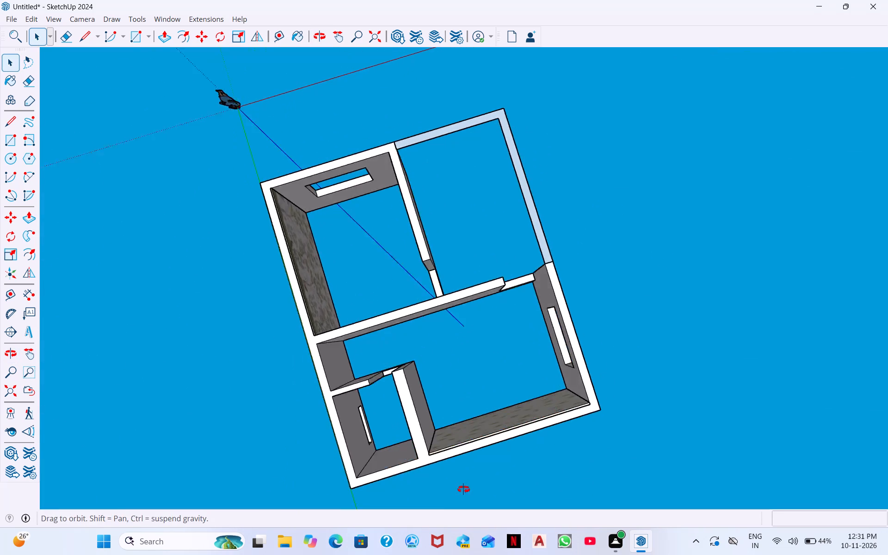
middle_drag(463, 489, 641, 460)
middle_drag(460, 397, 679, 432)
scroll(562, 396, down, 1)
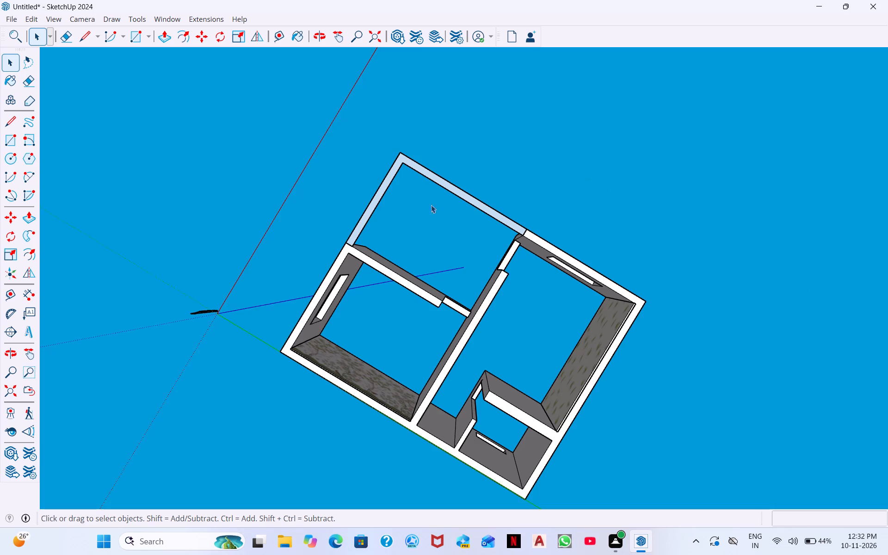
Review the flowering-tree and leaf-papered rooms from above, viewing the house from its porch side and its long outer wall.
middle_drag(588, 228, 464, 509)
middle_drag(588, 270, 638, 483)
scroll(637, 433, down, 1)
middle_drag(615, 361, 646, 549)
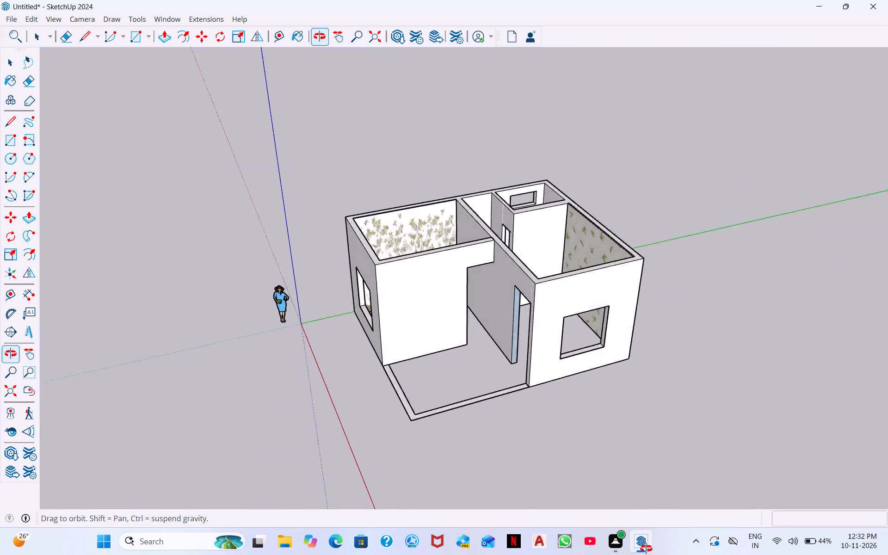
middle_drag(646, 549, 645, 545)
middle_drag(638, 387, 666, 487)
middle_drag(537, 347, 679, 345)
middle_drag(521, 324, 728, 329)
scroll(548, 114, up, 2)
scroll(537, 157, down, 1)
middle_drag(540, 162, 649, 159)
middle_drag(338, 246, 340, 245)
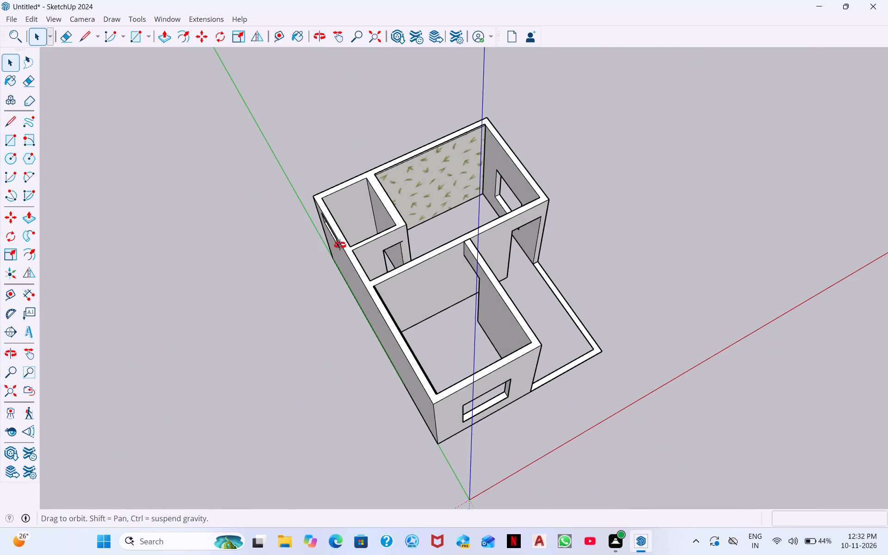
middle_drag(340, 245, 354, 168)
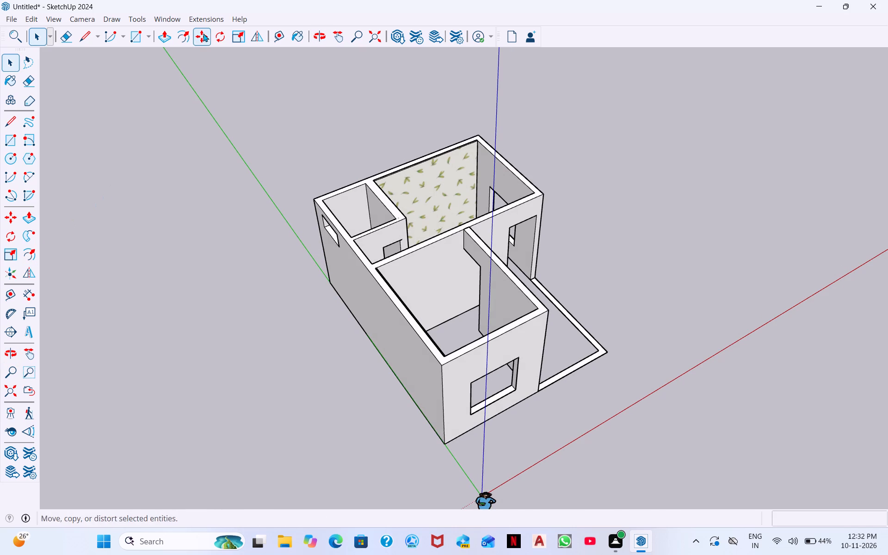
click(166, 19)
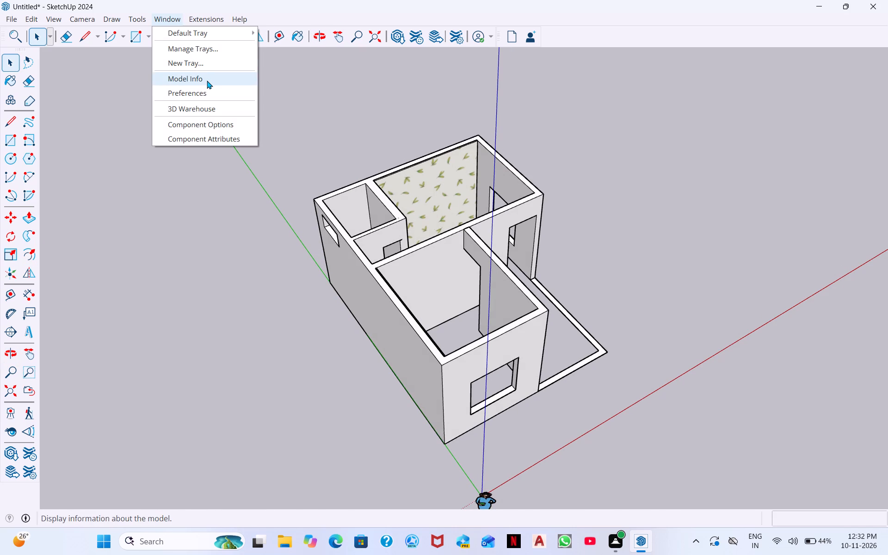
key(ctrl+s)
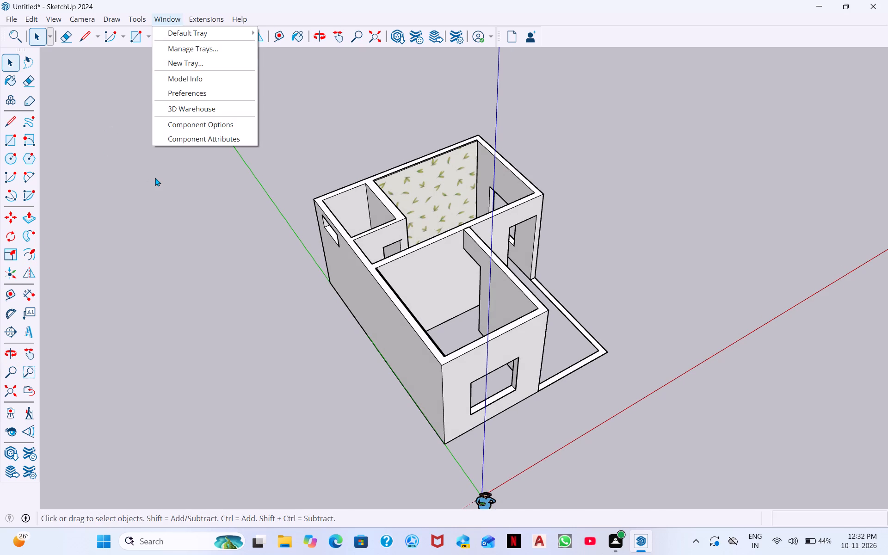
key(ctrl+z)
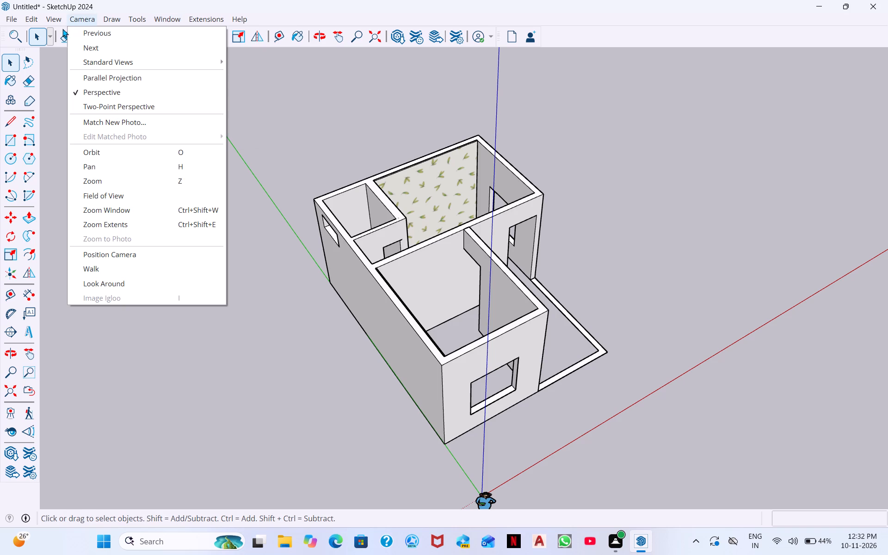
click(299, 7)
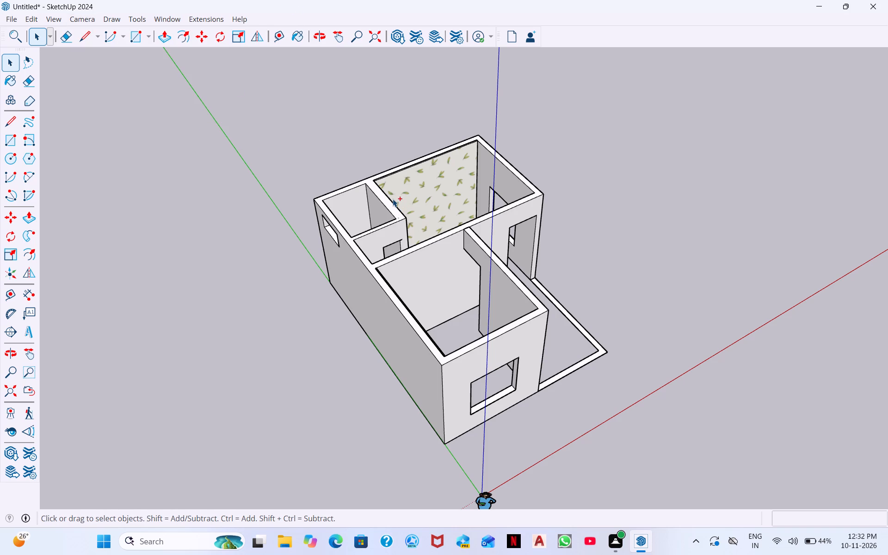
Save the model in the Documents folder under the file name GUEST HOUSE MODEL 1.
key(ctrl+s)
middle_drag(559, 287, 465, 314)
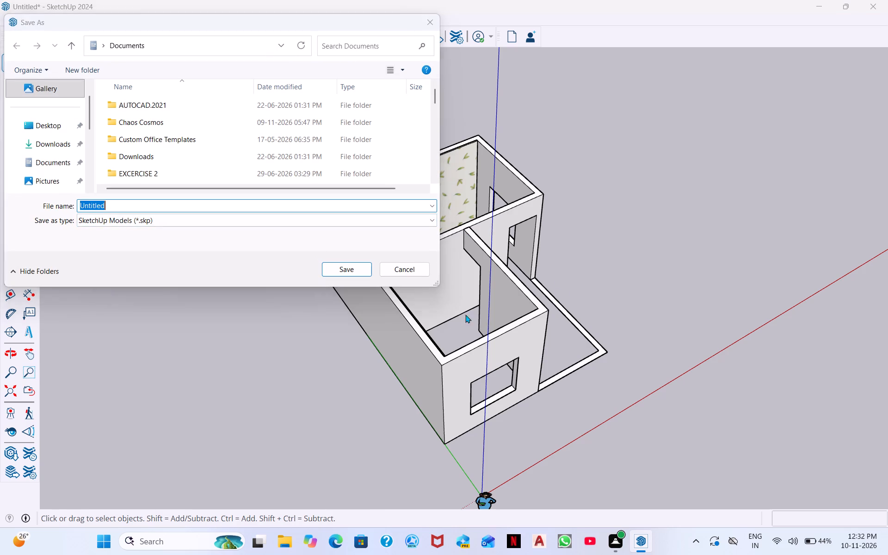
middle_drag(465, 314, 412, 314)
click(593, 195)
drag(124, 211, 59, 204)
key(BackSpace)
text(GUES)
text(T)
key(space)
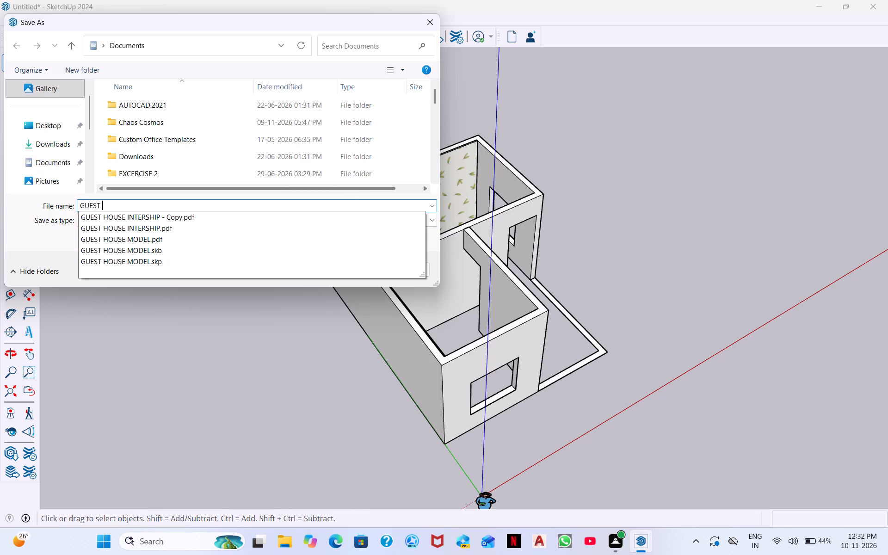
text(HOUSE)
key(space)
text(MODEL 1)
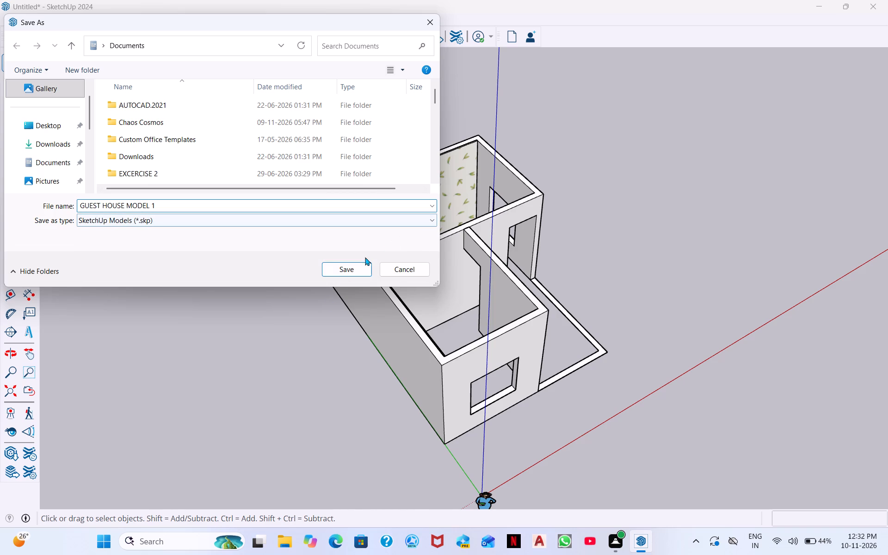
click(359, 270)
Review the saved house model from above, from the porch side and from the back, including the interiors of both papered rooms.
middle_drag(582, 301, 523, 332)
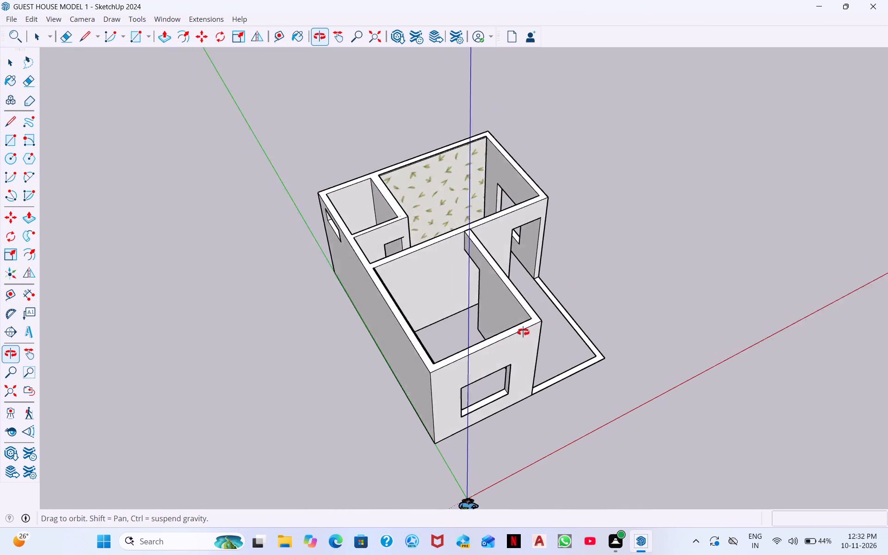
middle_drag(523, 332, 226, 314)
middle_drag(439, 307, 179, 418)
middle_drag(427, 290, 414, 360)
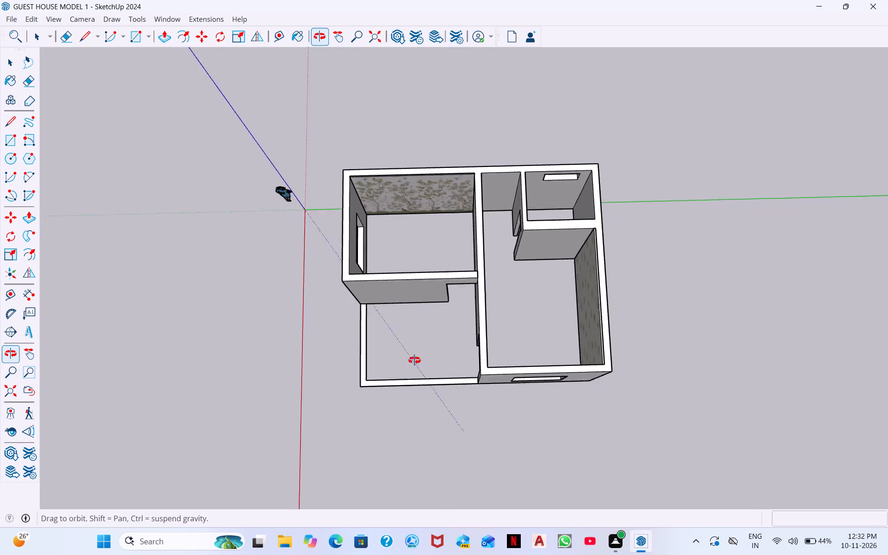
middle_drag(414, 360, 412, 364)
middle_drag(411, 365, 433, 193)
middle_drag(495, 337, 512, 210)
middle_drag(499, 341, 515, 281)
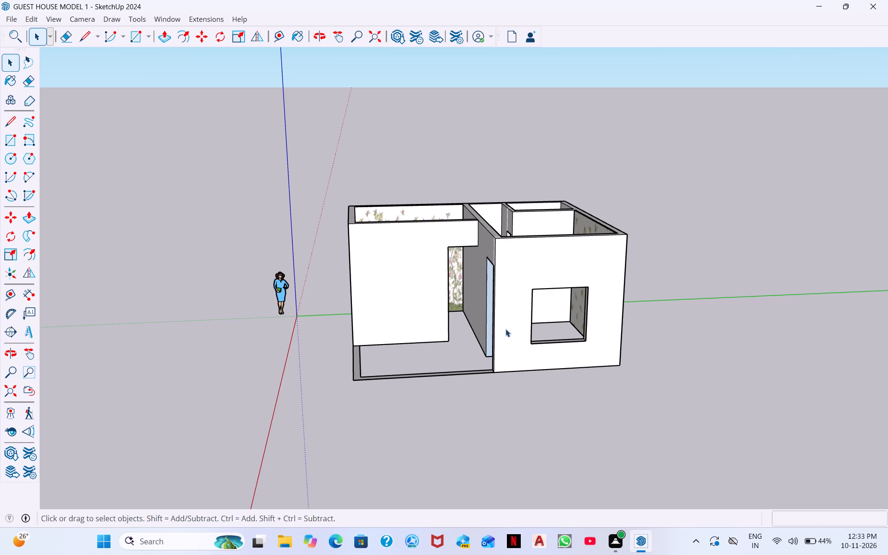
middle_drag(518, 324, 271, 346)
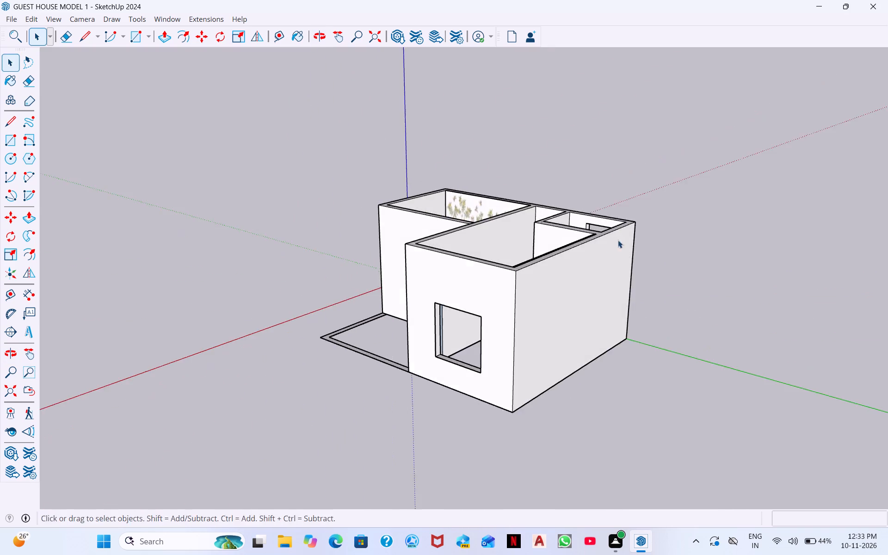
scroll(618, 240, down, 1)
middle_drag(618, 240, 450, 407)
middle_drag(568, 321, 433, 428)
scroll(448, 334, up, 1)
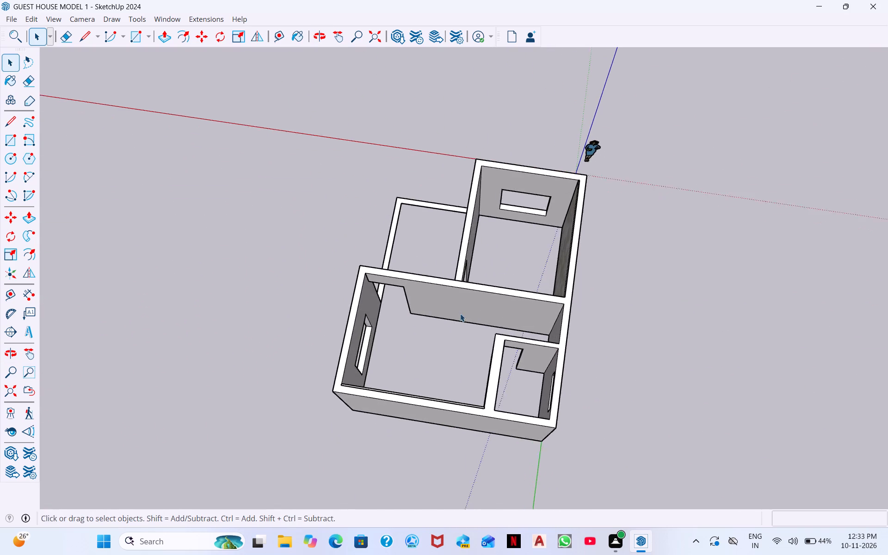
scroll(460, 314, up, 1)
scroll(472, 308, down, 1)
middle_drag(575, 334, 583, 320)
middle_drag(549, 387, 595, 263)
scroll(589, 290, down, 1)
middle_drag(569, 353, 602, 284)
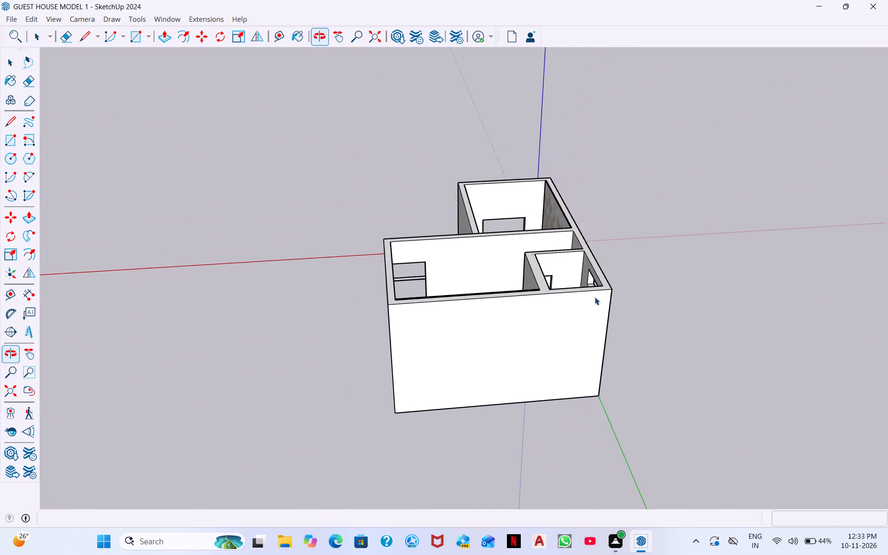
scroll(528, 321, up, 2)
scroll(528, 321, down, 3)
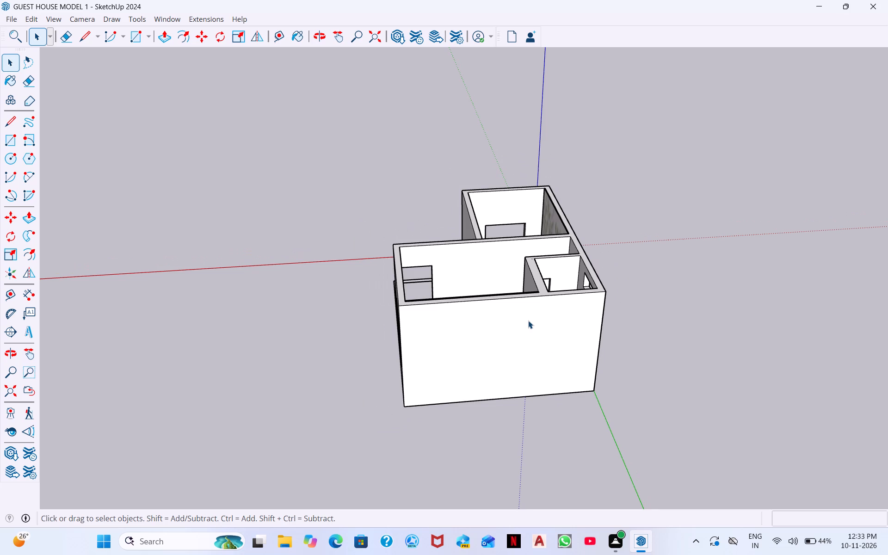
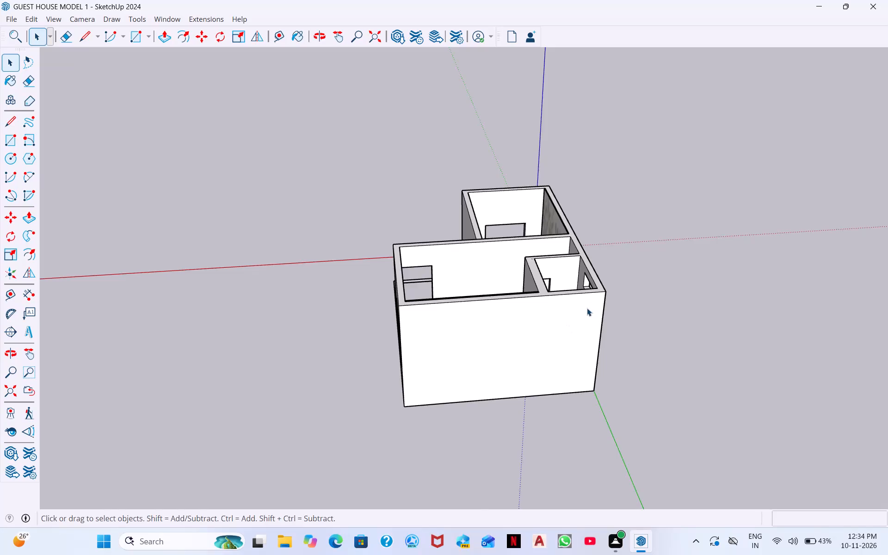
Review the house from above on all sides, including the leaf-papered room, the porch and the long outer wall.
middle_drag(586, 308, 423, 385)
middle_drag(680, 289, 401, 285)
middle_drag(523, 289, 514, 289)
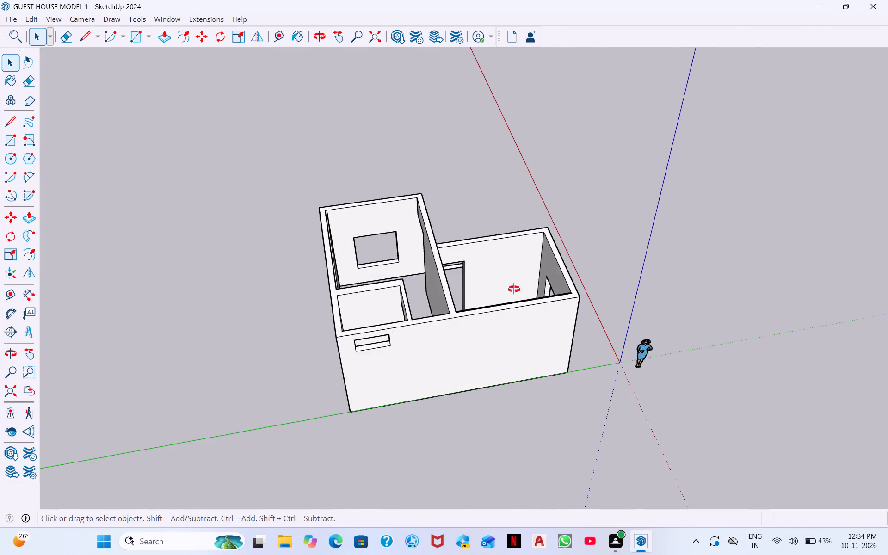
middle_drag(514, 289, 444, 289)
middle_drag(563, 286, 360, 302)
middle_drag(522, 295, 362, 294)
middle_drag(471, 266, 473, 275)
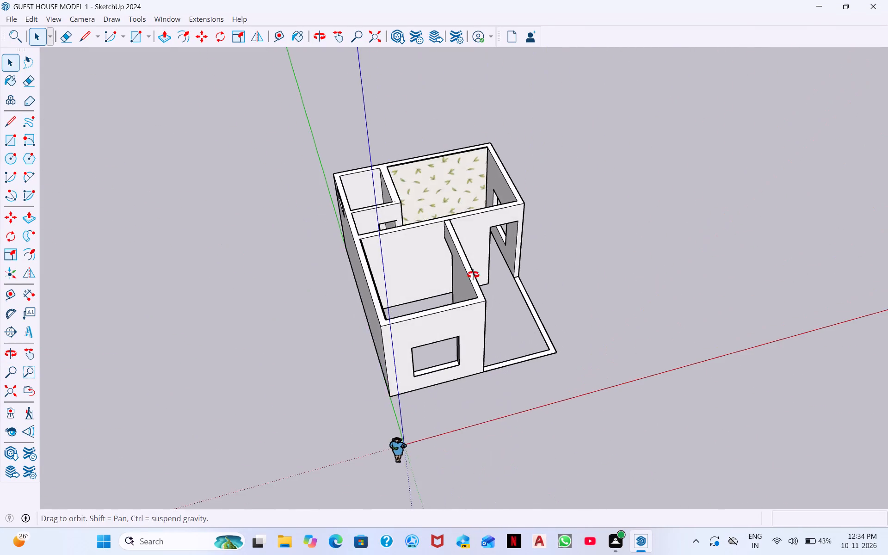
middle_drag(473, 275, 653, 357)
middle_drag(540, 315, 665, 278)
middle_drag(518, 214, 554, 142)
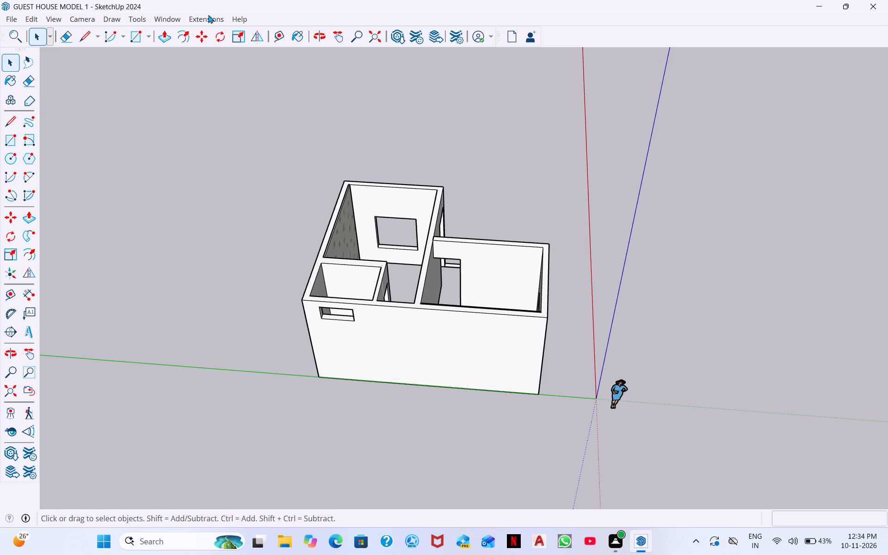
Check the backup and auto-save settings in the general preferences.
click(168, 18)
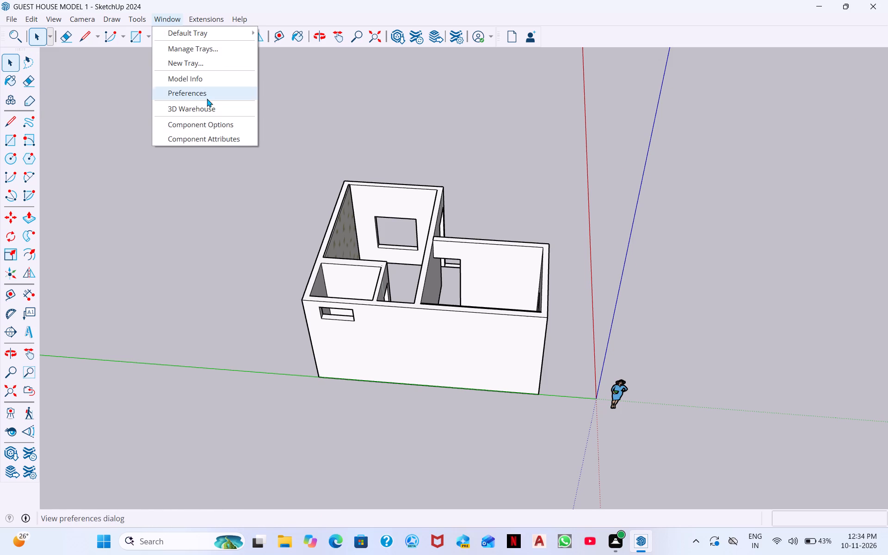
click(199, 96)
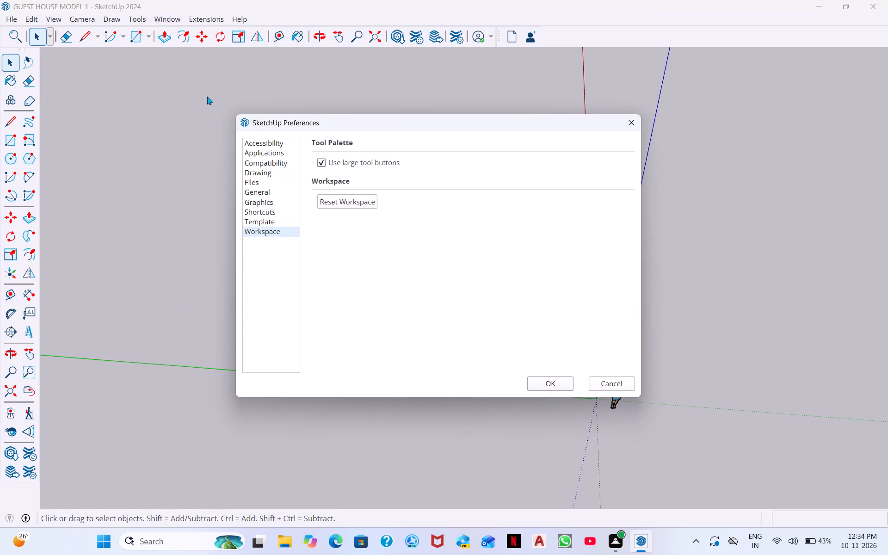
click(271, 191)
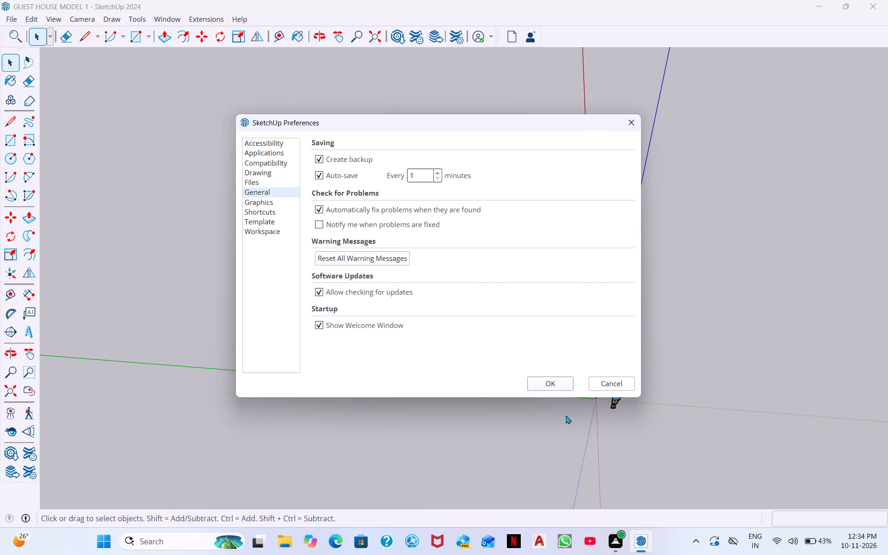
click(561, 382)
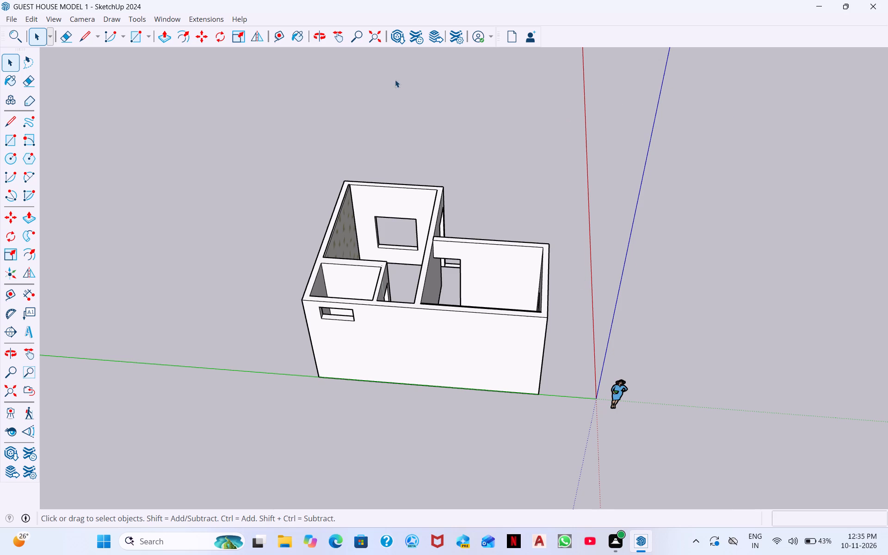
Examine the flowering-tree and leaf wallpaper panels inside the two papered rooms from above the porch side.
middle_drag(567, 187, 419, 160)
middle_drag(479, 282, 359, 216)
middle_drag(444, 253, 365, 226)
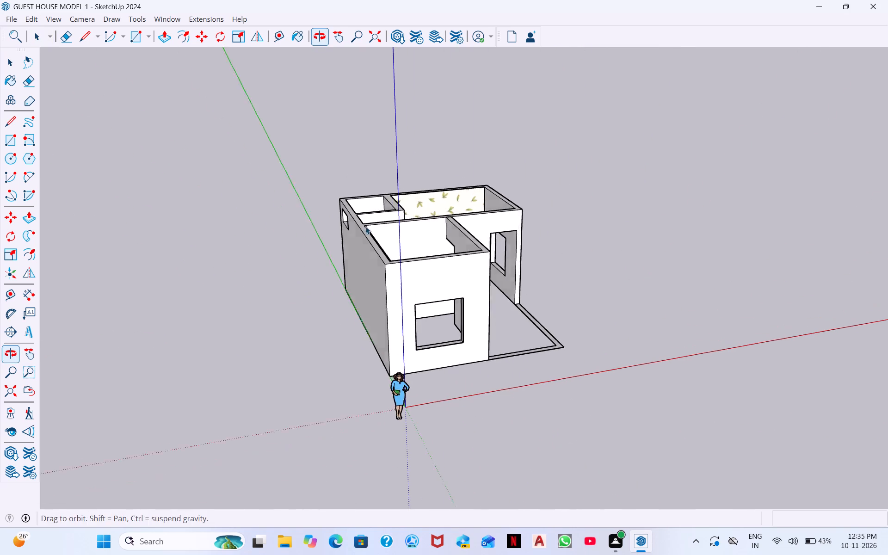
middle_drag(365, 226, 358, 228)
scroll(381, 231, up, 1)
scroll(622, 193, up, 4)
middle_drag(522, 213, 481, 430)
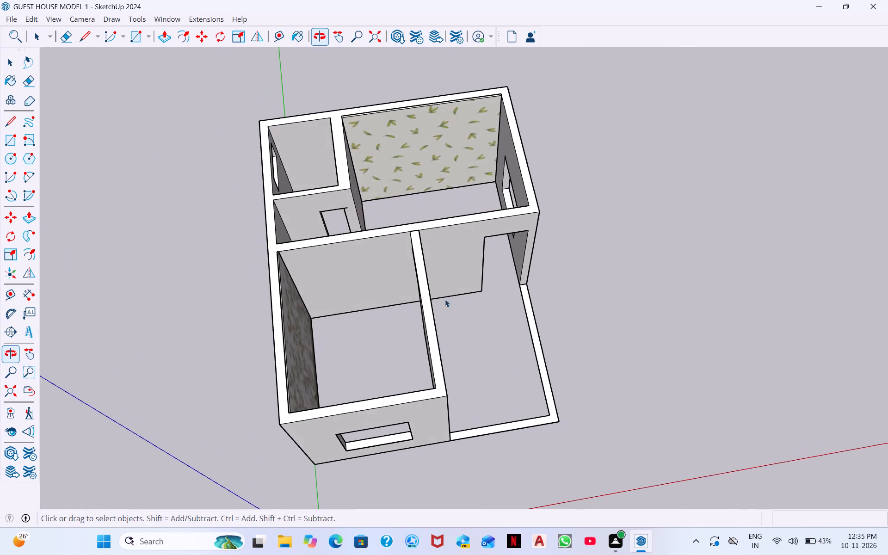
middle_drag(434, 265, 449, 401)
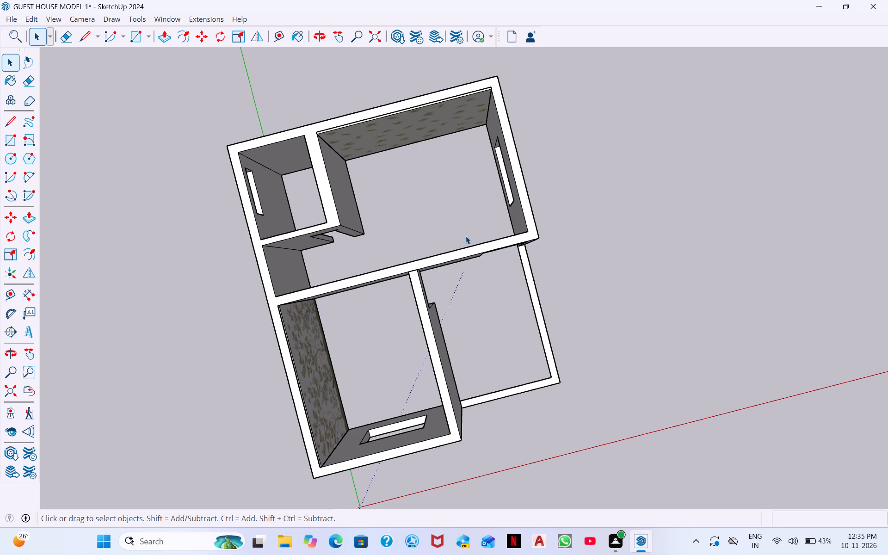
Inspect the porch side at eye level and from above, viewing the wallpaper through the front window and doorway.
middle_drag(575, 259, 510, 137)
middle_drag(632, 473, 534, 279)
middle_drag(581, 390, 577, 297)
middle_drag(575, 364, 752, 323)
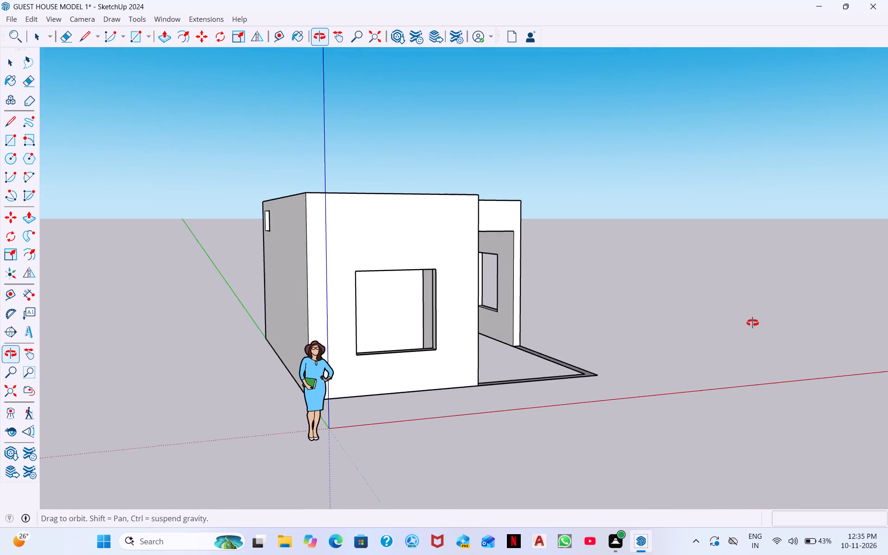
middle_drag(752, 323, 599, 499)
middle_drag(579, 317, 632, 361)
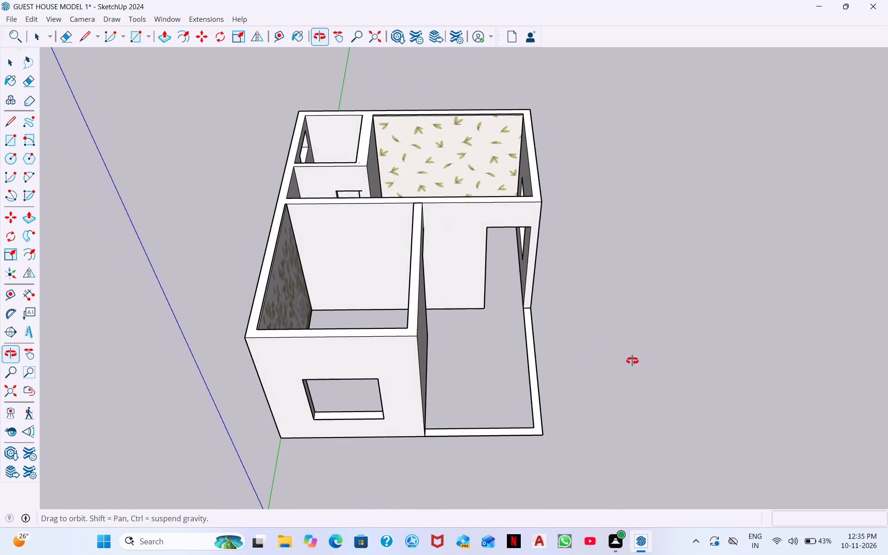
middle_drag(632, 361, 658, 277)
middle_drag(635, 362, 623, 289)
middle_drag(630, 339, 582, 302)
middle_drag(582, 324, 580, 350)
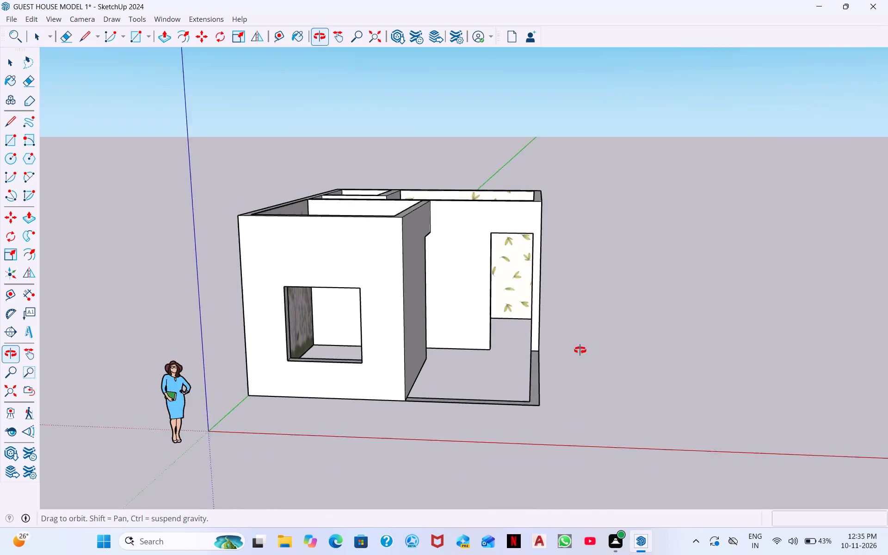
middle_drag(580, 350, 536, 293)
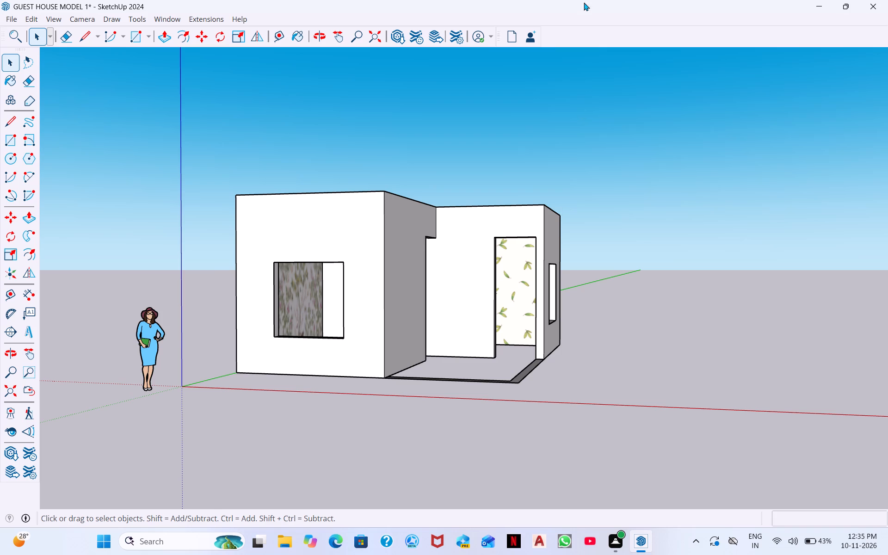
Review the whole house from a distance, going round the porch, the window walls, the back and the long outer wall.
scroll(454, 221, down, 6)
middle_drag(567, 249, 353, 302)
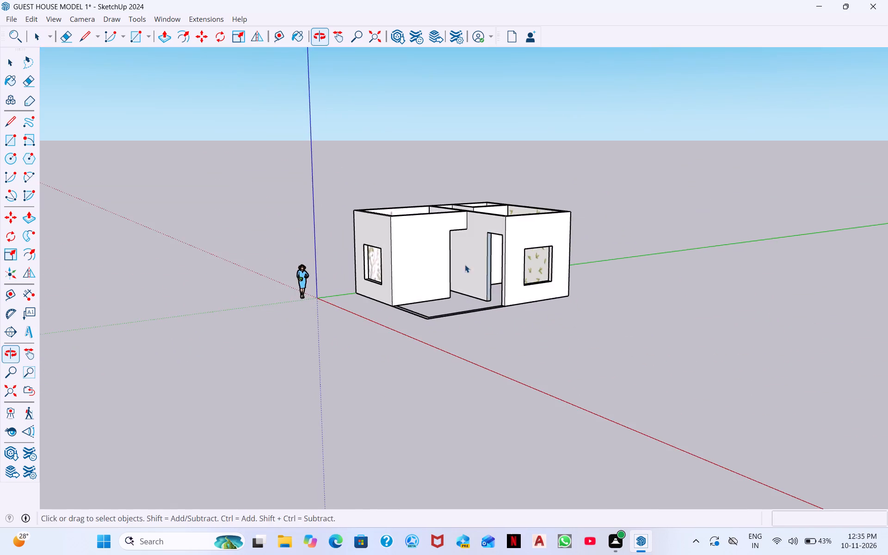
middle_drag(536, 253, 382, 320)
middle_drag(439, 287, 349, 345)
middle_drag(455, 287, 323, 388)
middle_drag(411, 328, 320, 406)
middle_drag(466, 311, 471, 340)
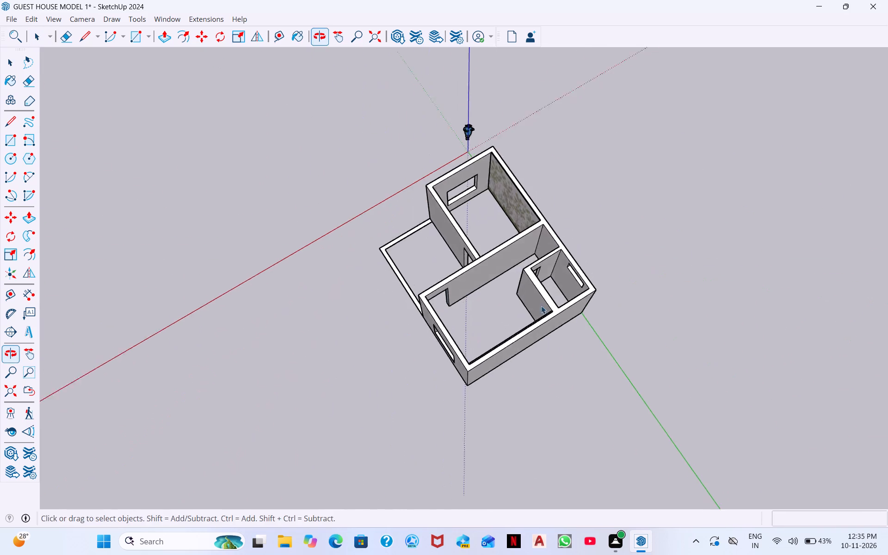
middle_drag(541, 306, 491, 213)
middle_drag(578, 284, 518, 200)
middle_drag(555, 253, 367, 213)
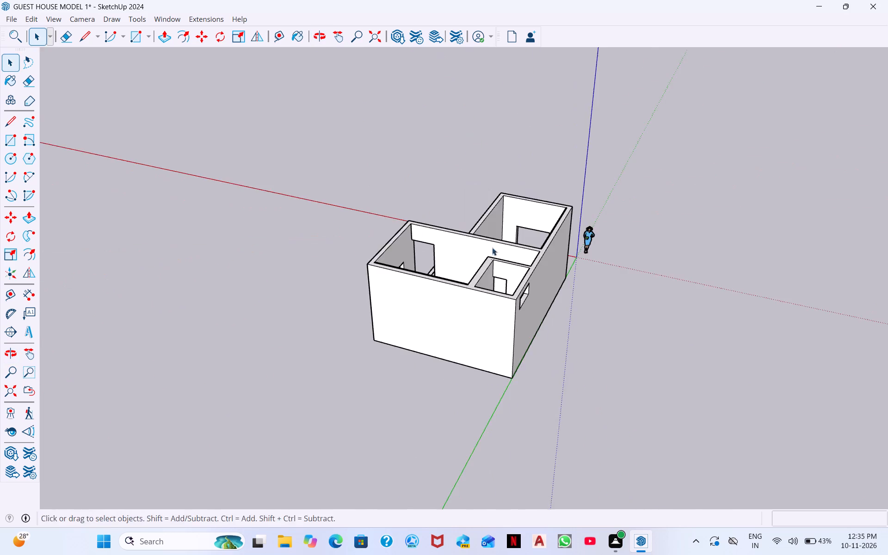
middle_drag(484, 256, 367, 290)
middle_drag(466, 283, 403, 310)
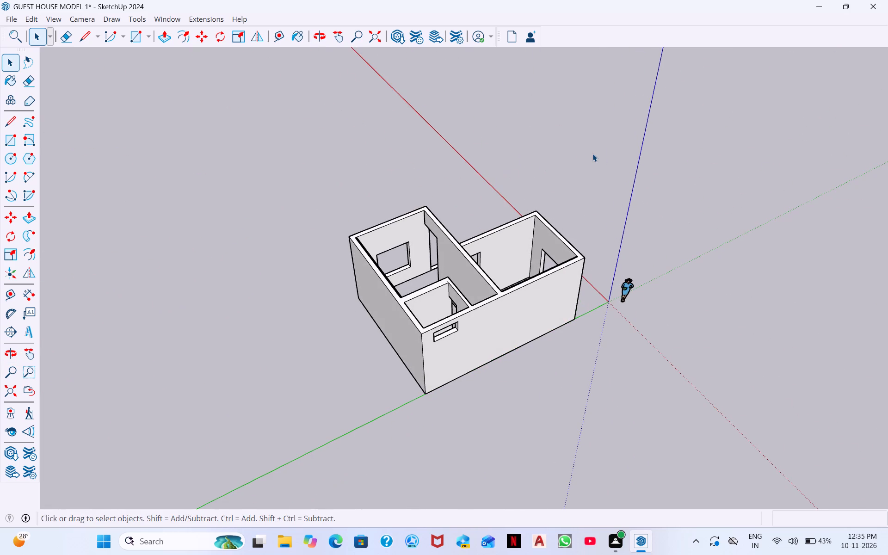
Open the house group for editing and view it from the back.
key(space)
double_click(515, 322)
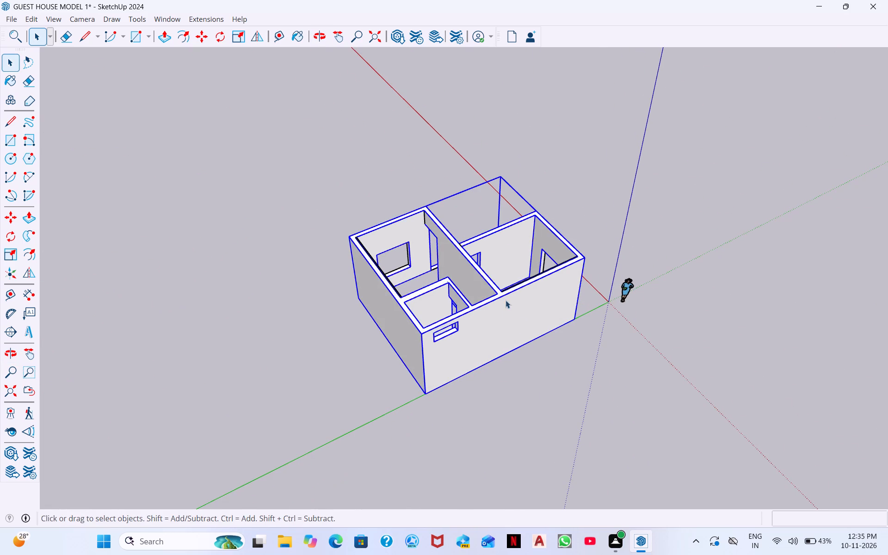
double_click(499, 317)
middle_drag(498, 310, 679, 317)
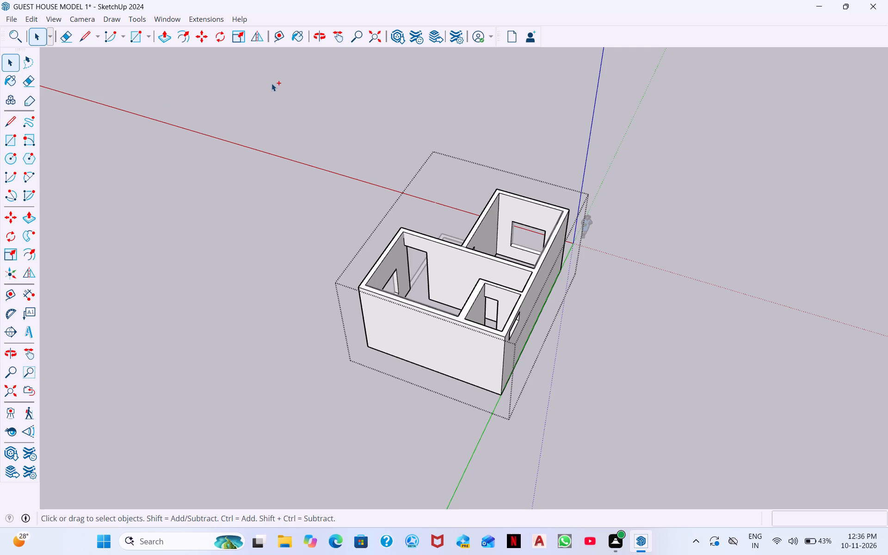
Save the changes to the guest house model.
key(ctrl+s)
scroll(22, 288, down, 1)
Show the Default Tray, make it narrower and full height, and place it beside the house clear of the model.
click(208, 23)
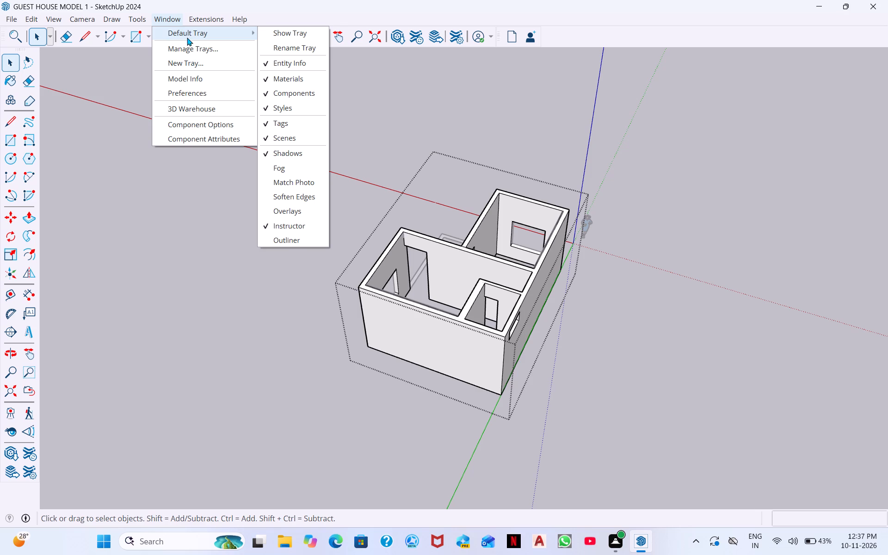
click(300, 37)
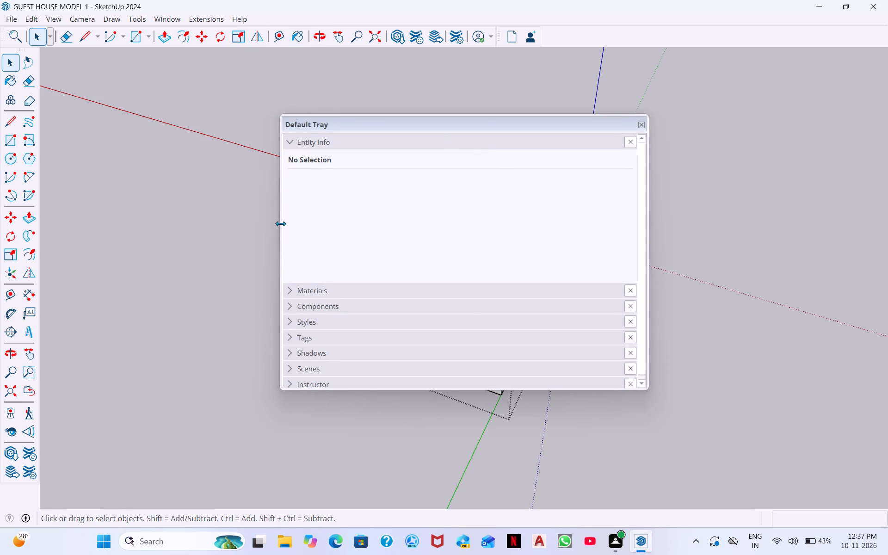
drag(282, 216, 534, 259)
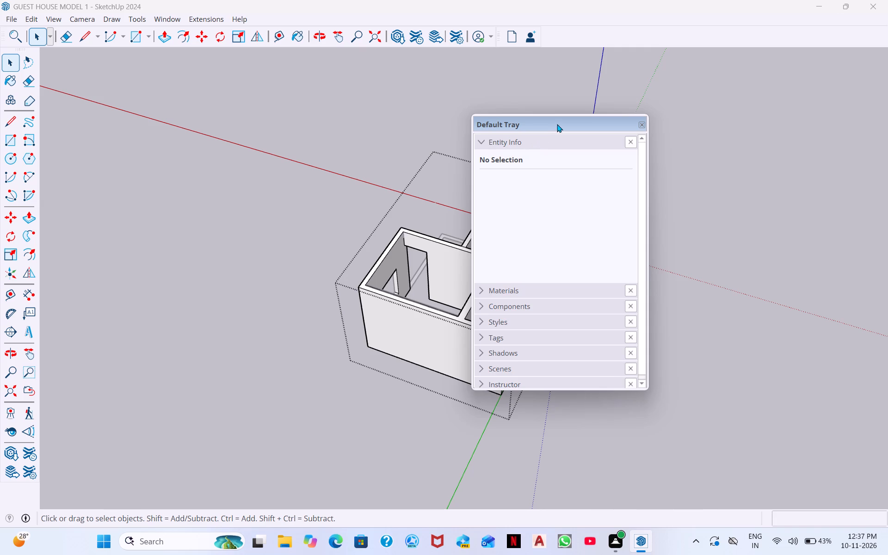
drag(557, 124, 784, 40)
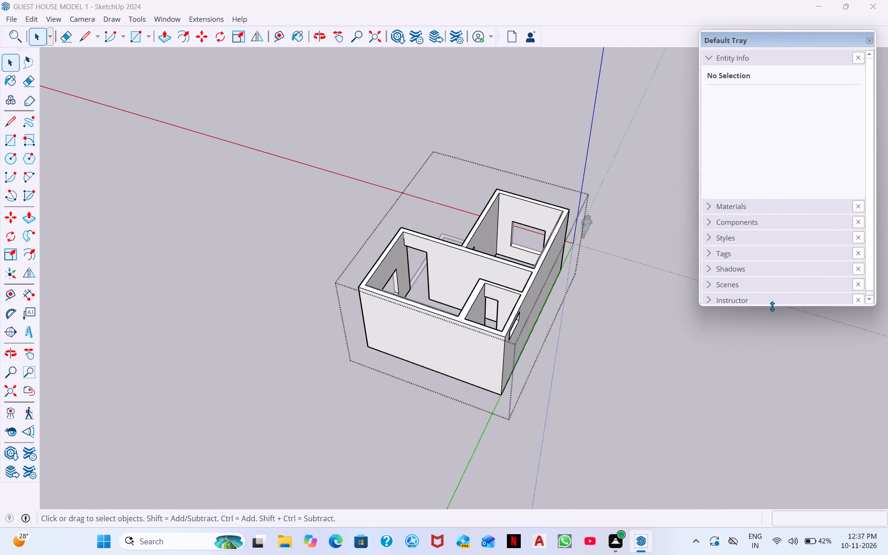
drag(773, 303, 739, 508)
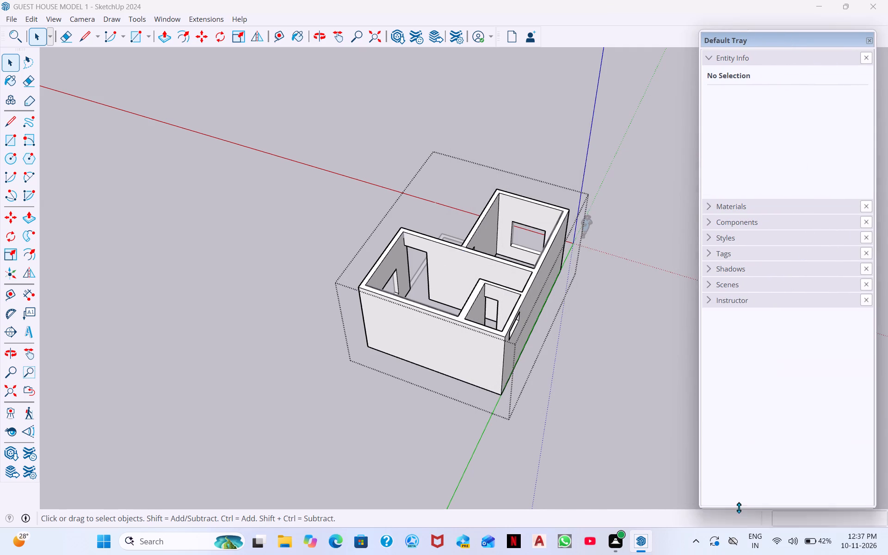
drag(739, 508, 737, 526)
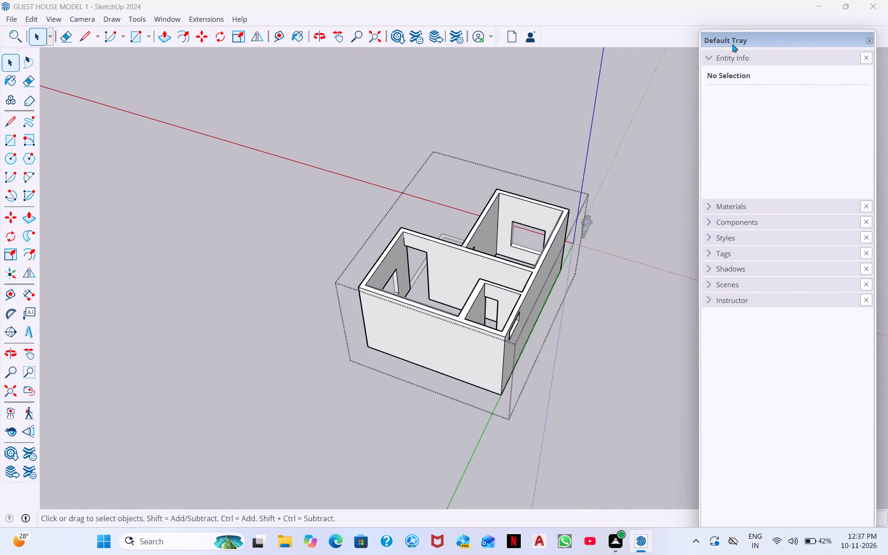
drag(783, 38, 814, 36)
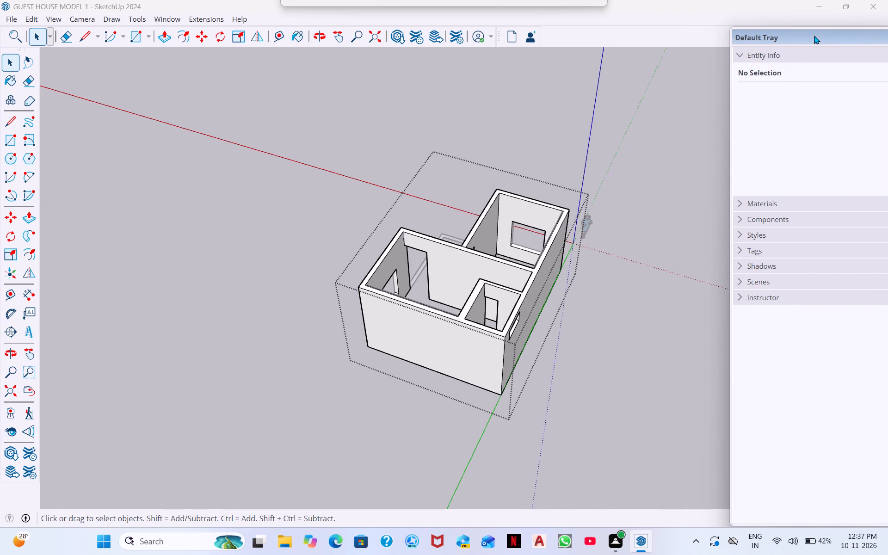
drag(814, 36, 812, 36)
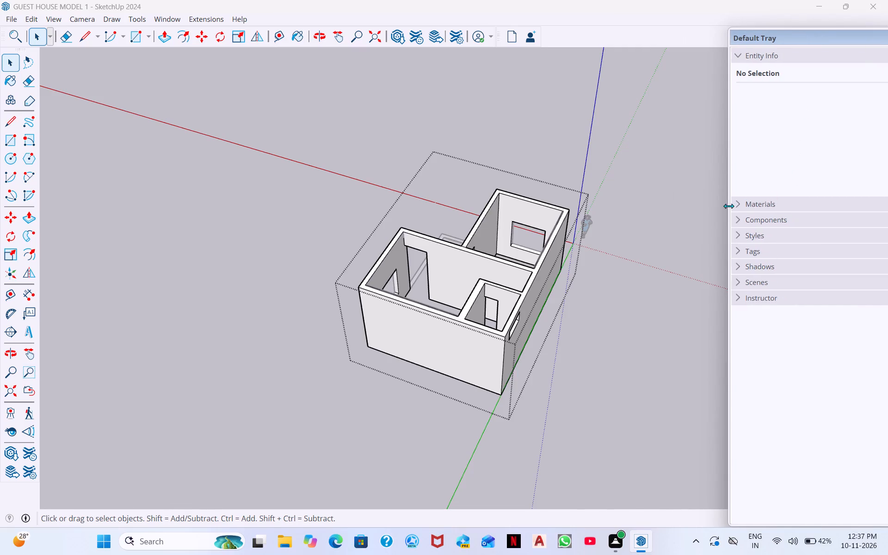
click(490, 37)
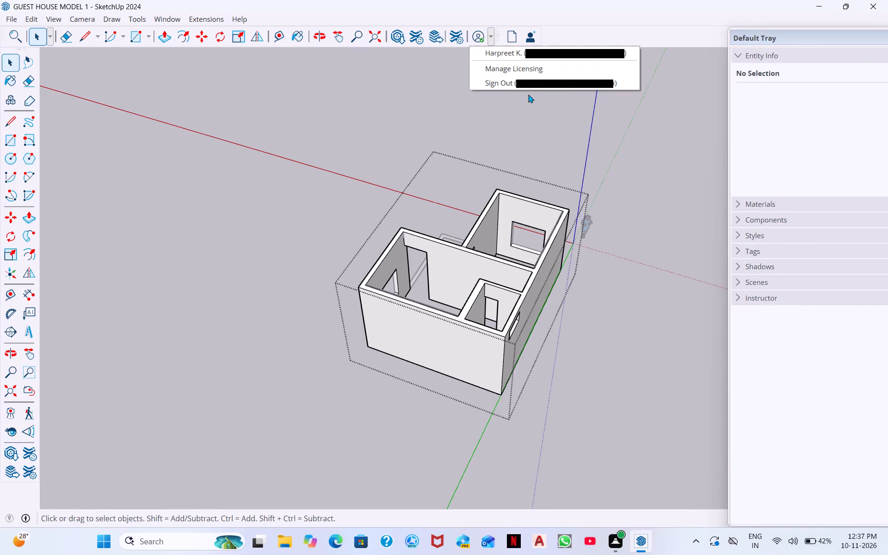
Paint the main room's long partition wall and the strip above its opening with Carpet Diamond Olive from the carpet, fabric and wallpaper materials.
click(765, 209)
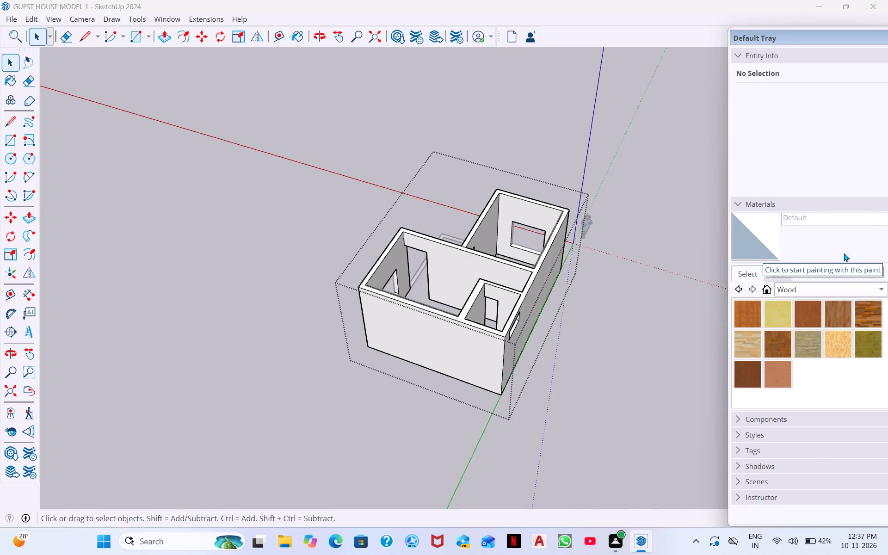
click(798, 290)
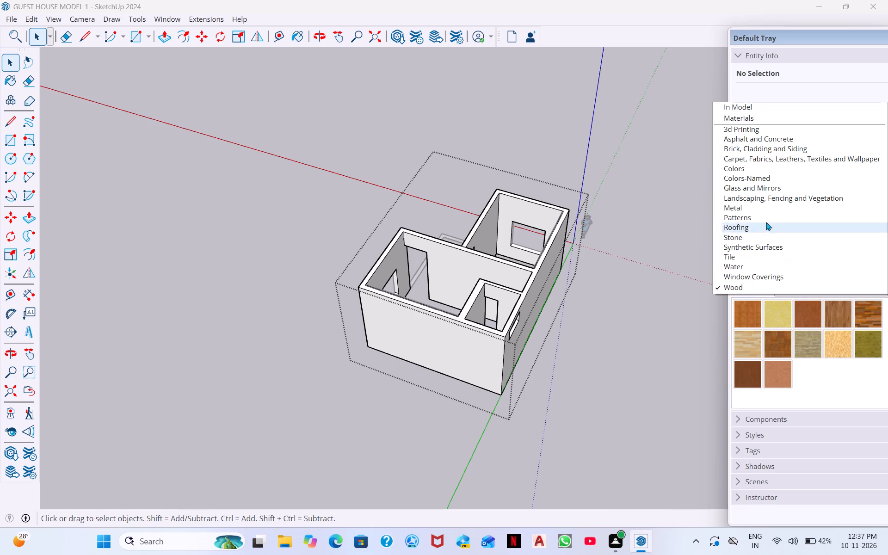
click(757, 205)
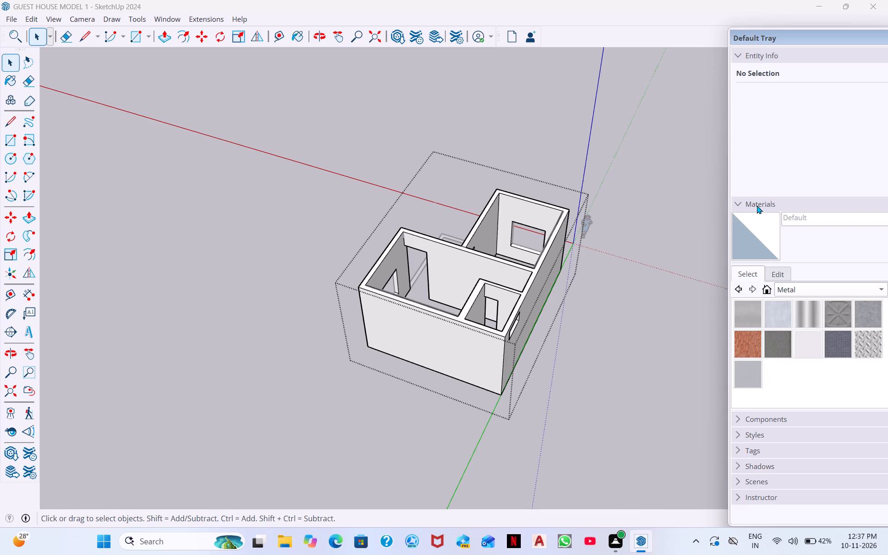
double_click(812, 290)
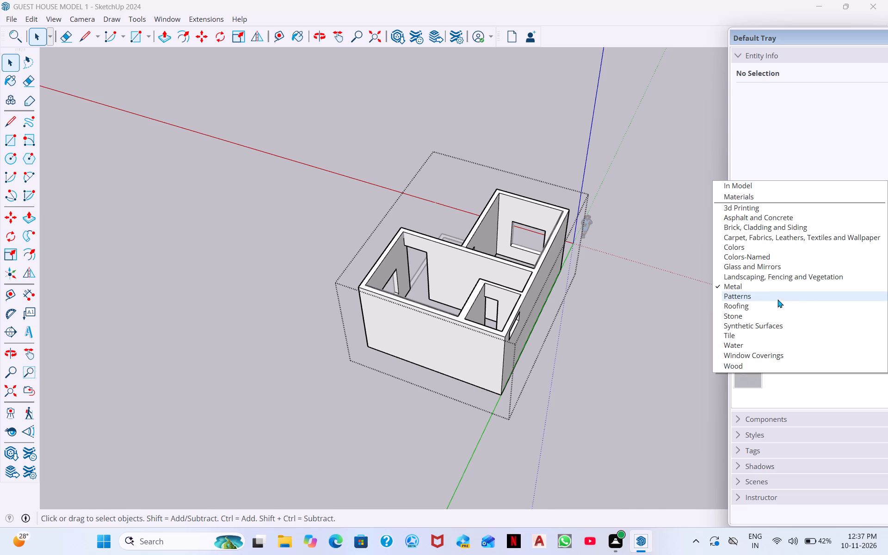
double_click(772, 298)
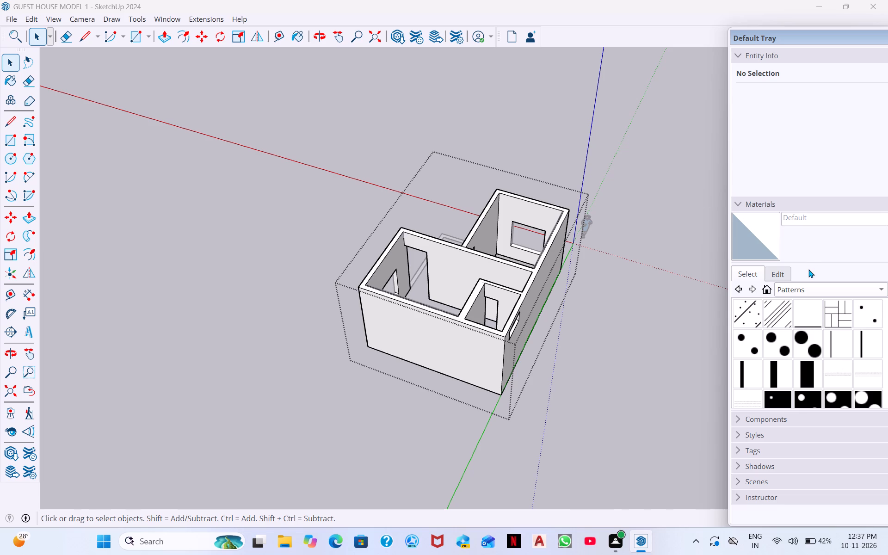
click(809, 288)
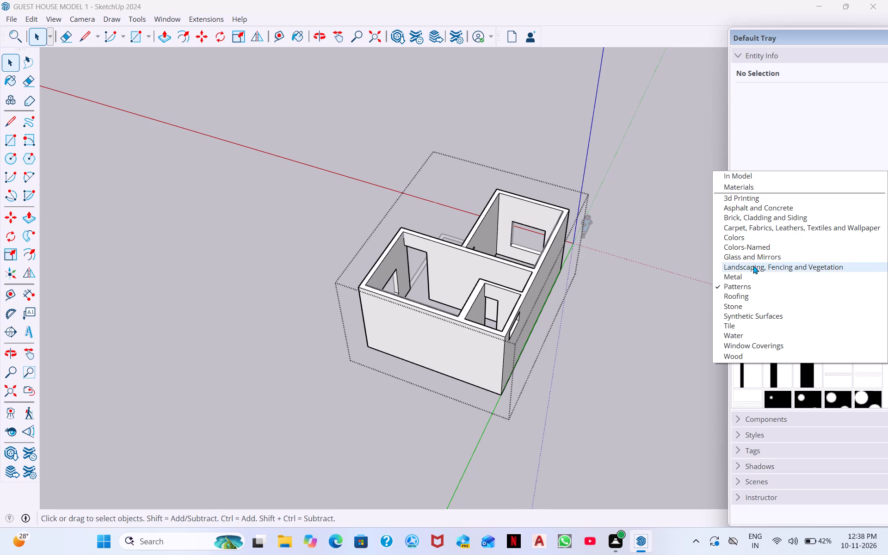
click(744, 228)
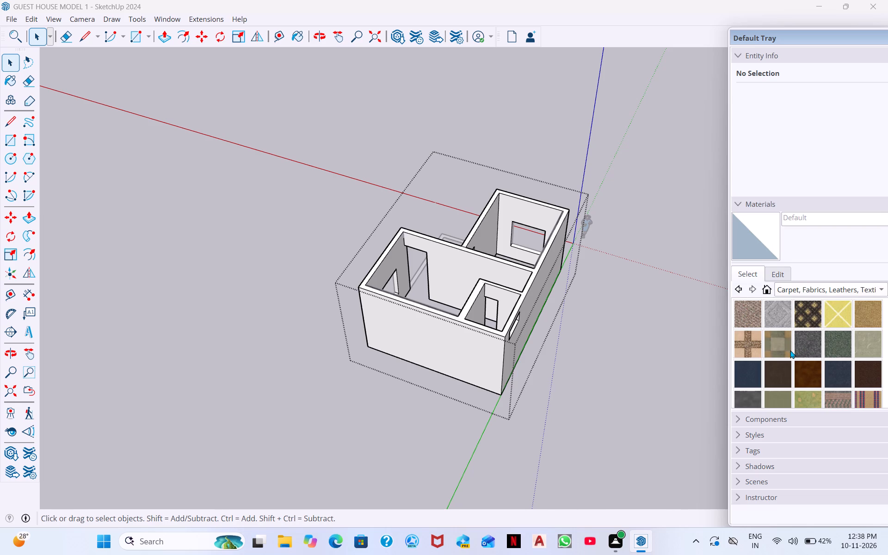
scroll(790, 350, down, 2)
scroll(803, 326, up, 3)
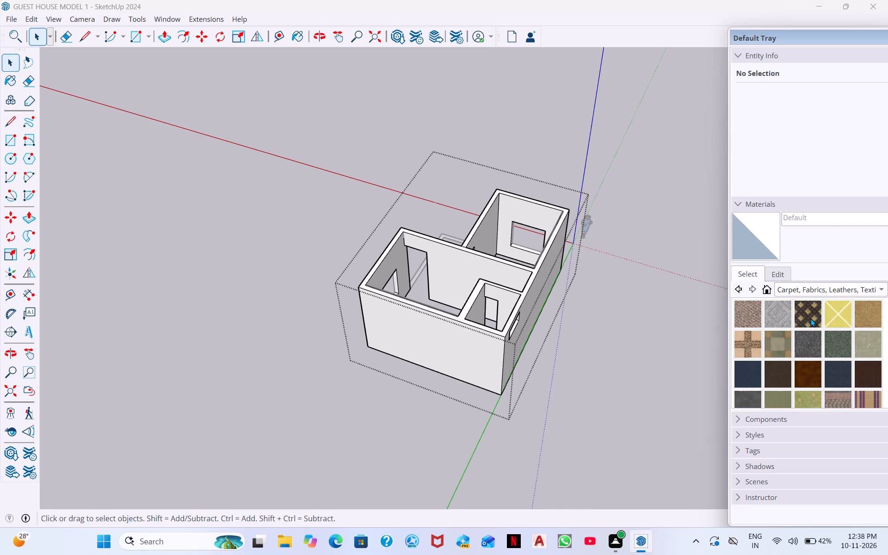
click(810, 318)
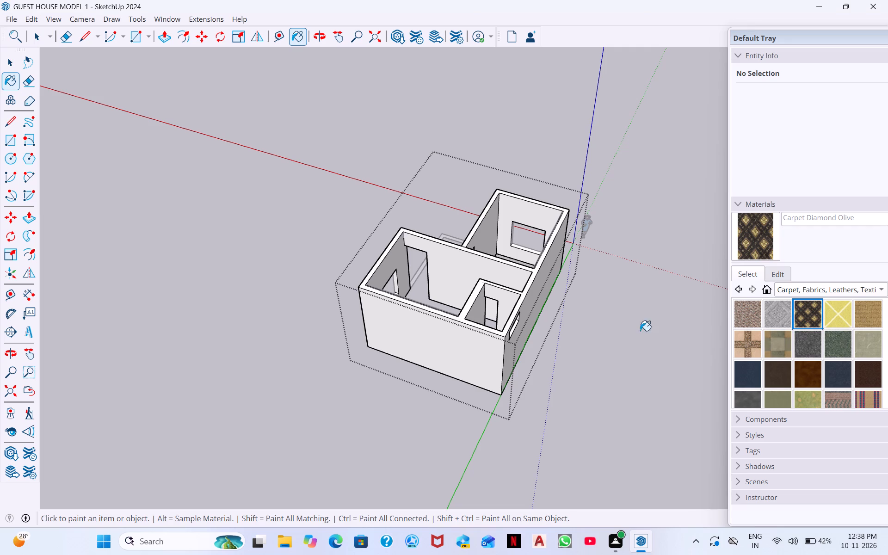
click(478, 269)
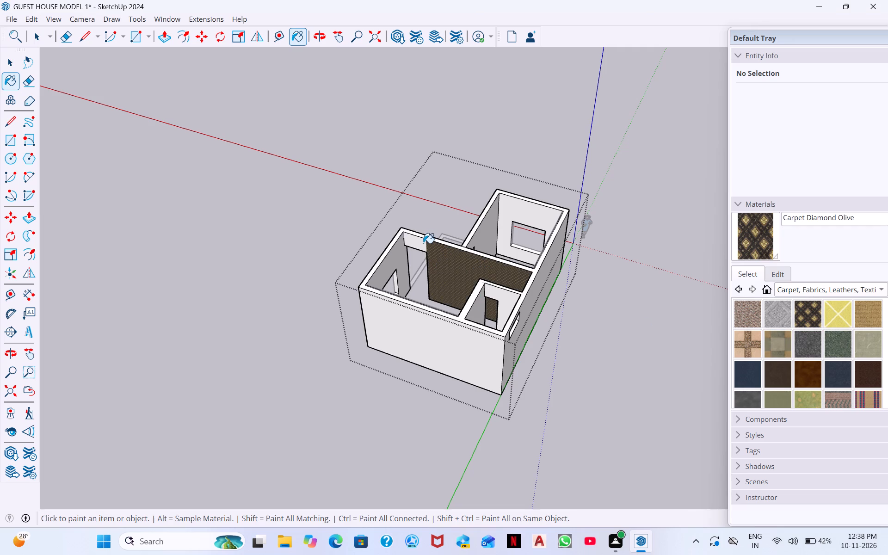
double_click(420, 248)
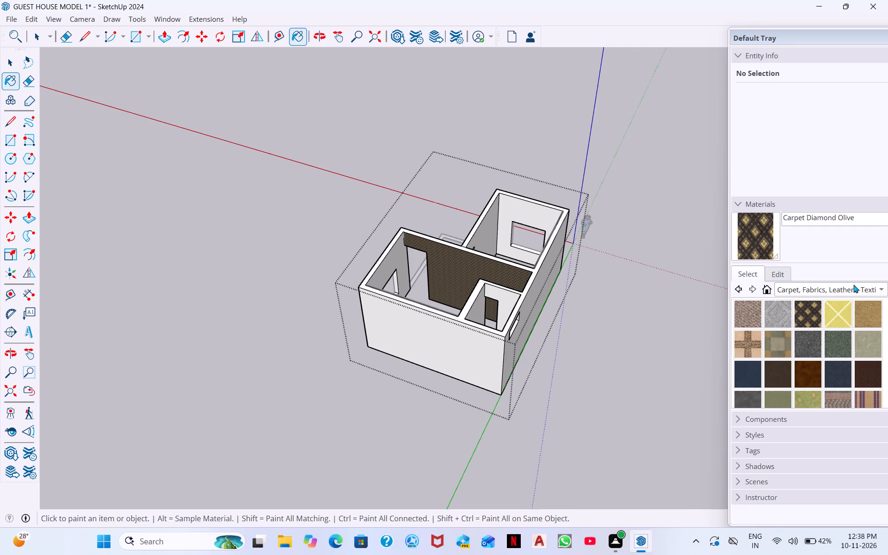
Recolour the Carpet Diamond Olive material to a medium-bright reddish brown using the colour wheel and brightness.
click(775, 274)
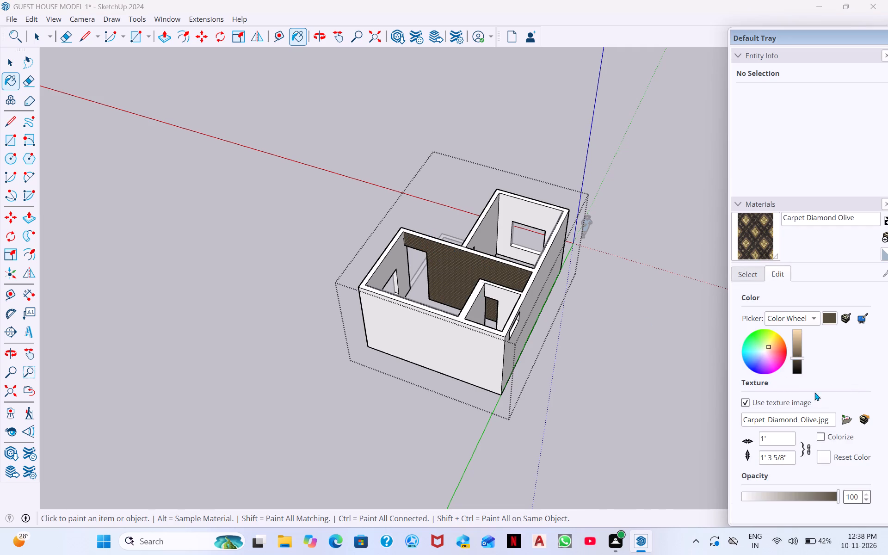
scroll(846, 424, up, 1)
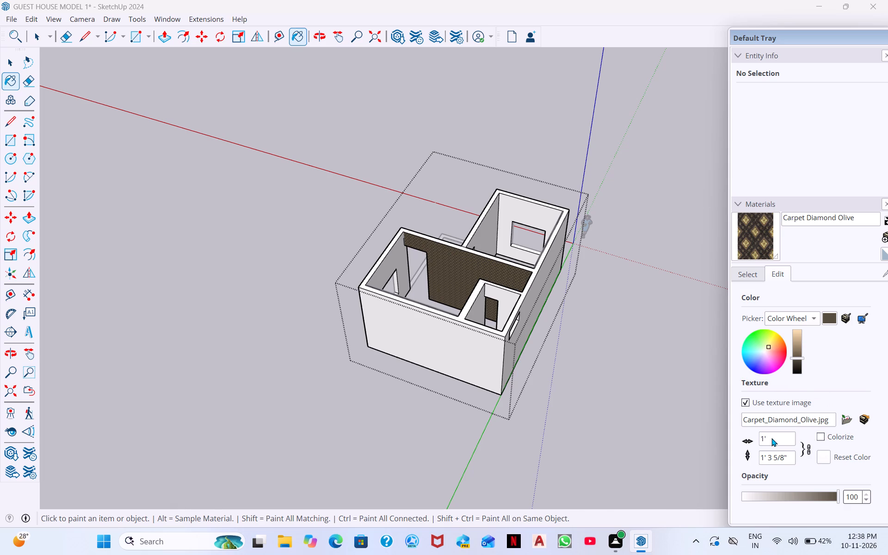
drag(771, 438, 736, 445)
double_click(770, 438)
drag(801, 356, 796, 338)
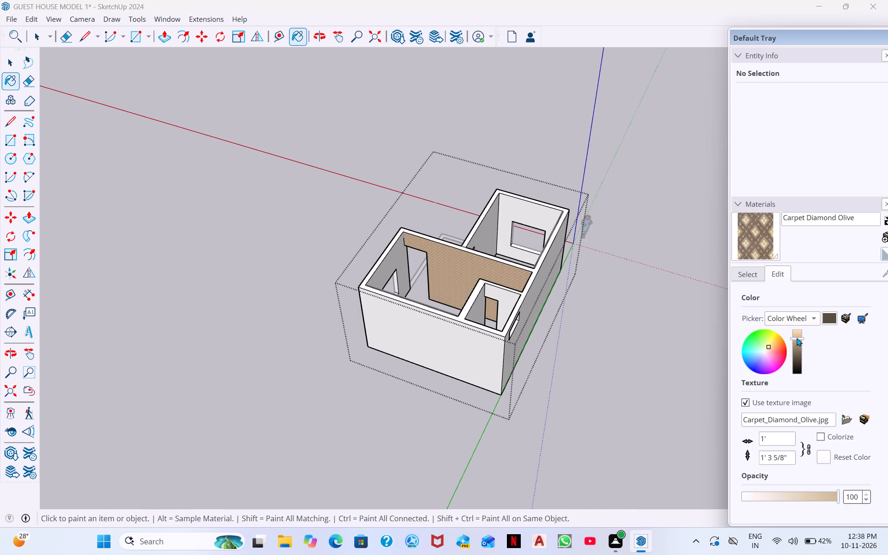
drag(796, 338, 792, 333)
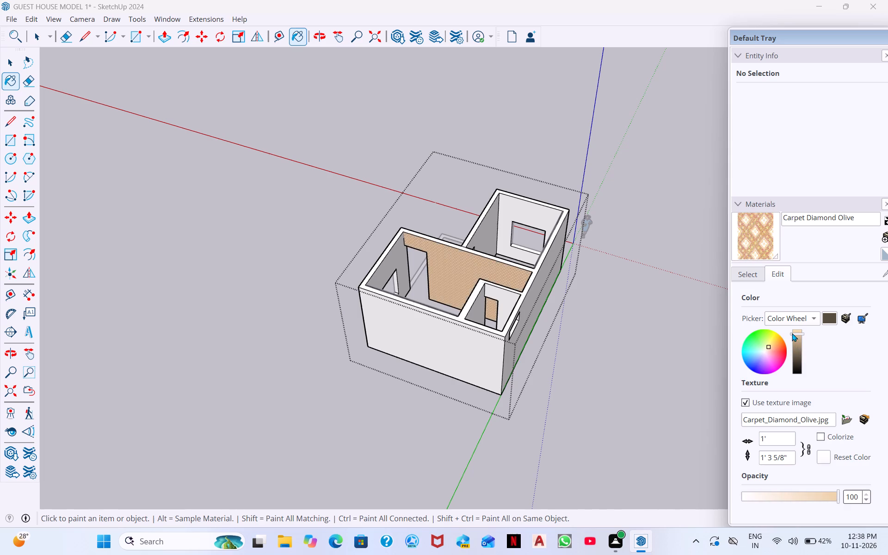
drag(792, 333, 799, 366)
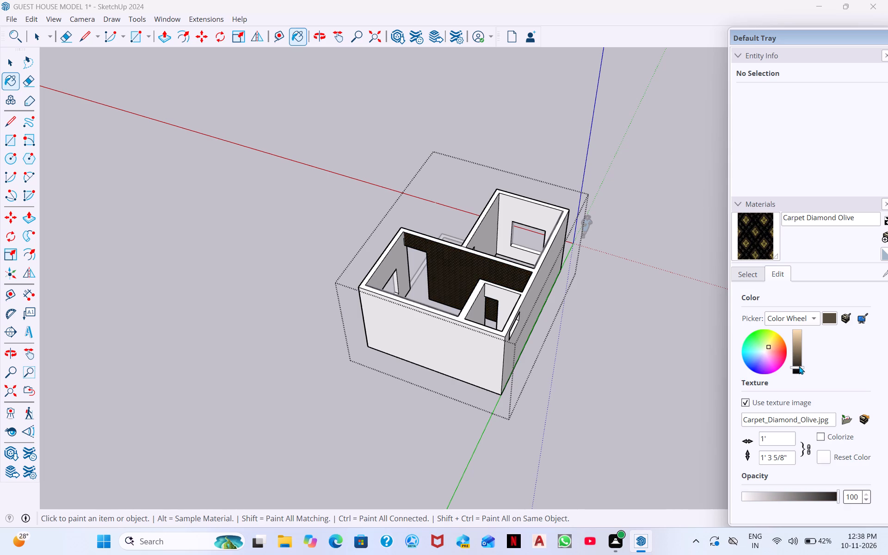
drag(799, 366, 795, 353)
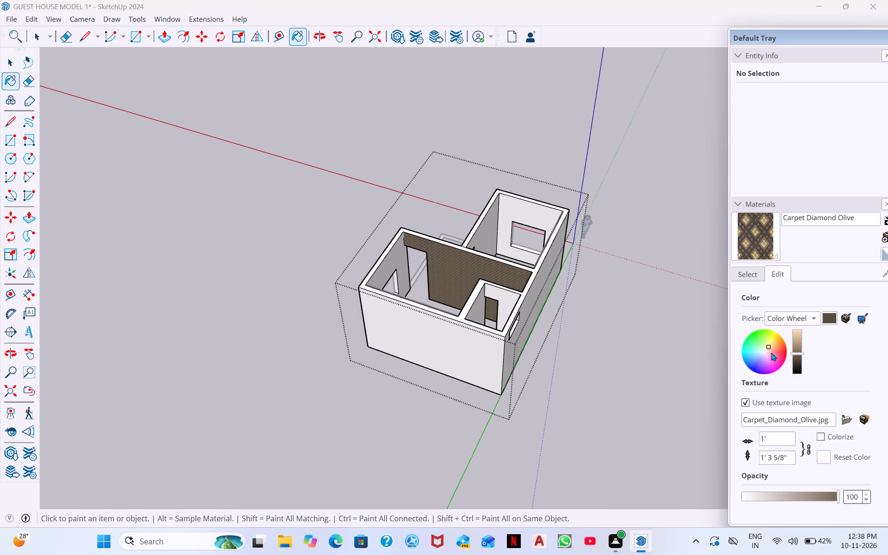
double_click(774, 362)
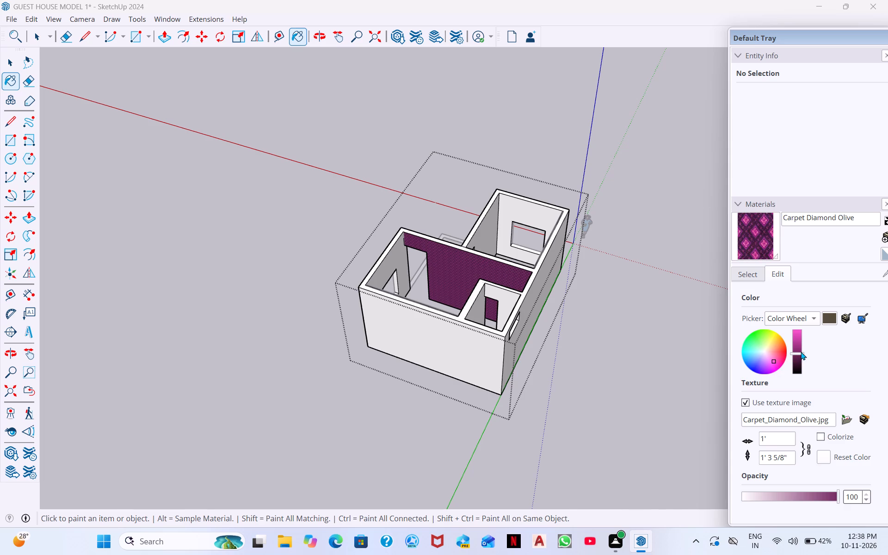
drag(801, 351, 794, 332)
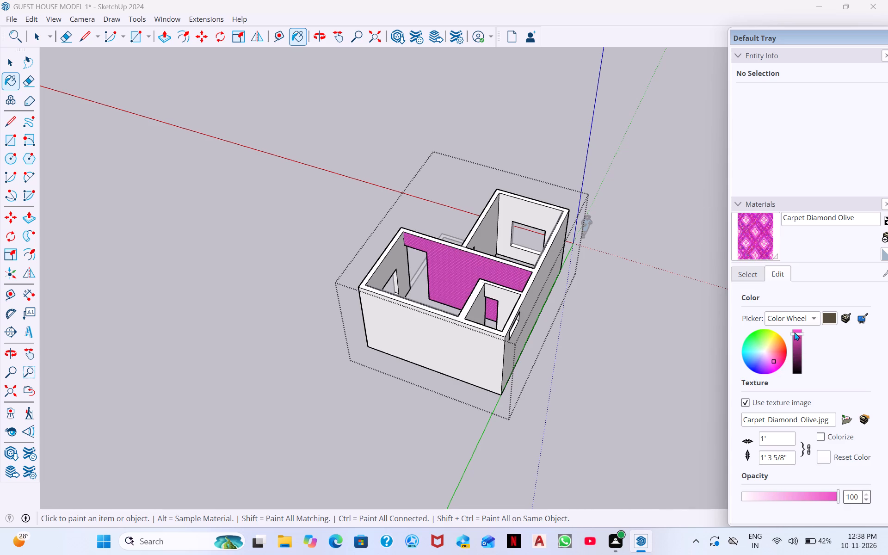
drag(794, 332, 791, 343)
click(777, 345)
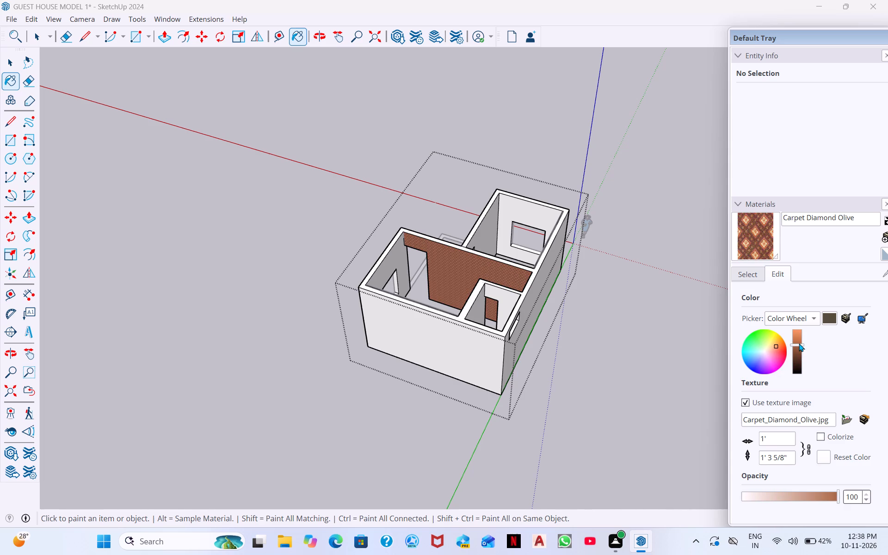
drag(805, 343, 803, 335)
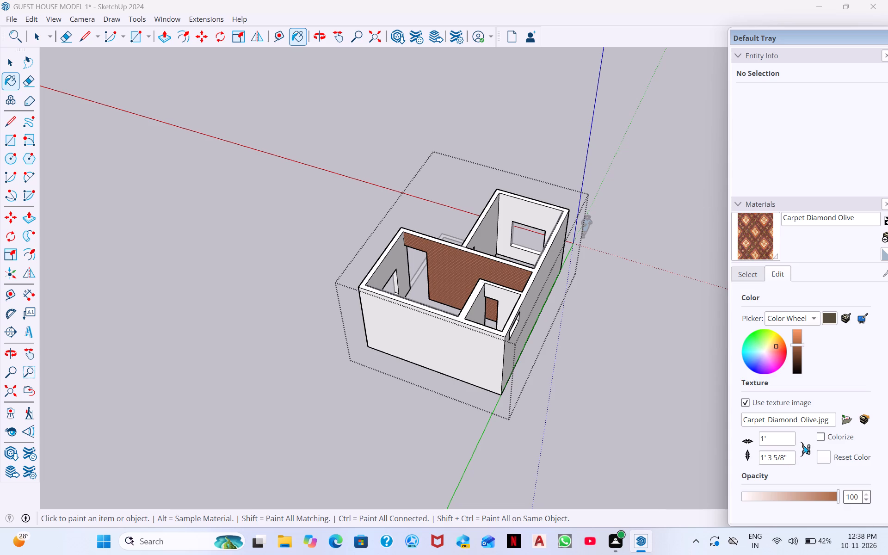
Unlock the aspect ratio of the carpet texture so its width and height can be set independently.
click(803, 445)
triple_click(807, 447)
double_click(807, 449)
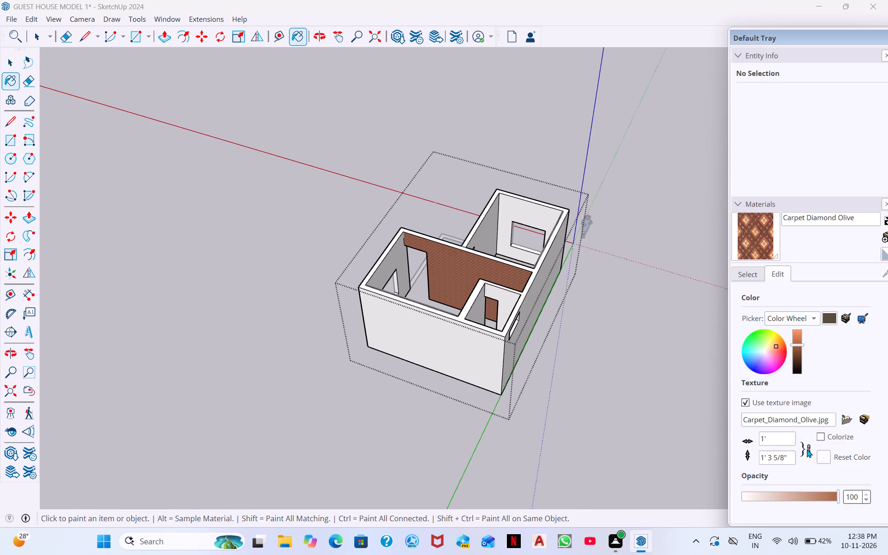
click(809, 450)
double_click(810, 448)
click(810, 448)
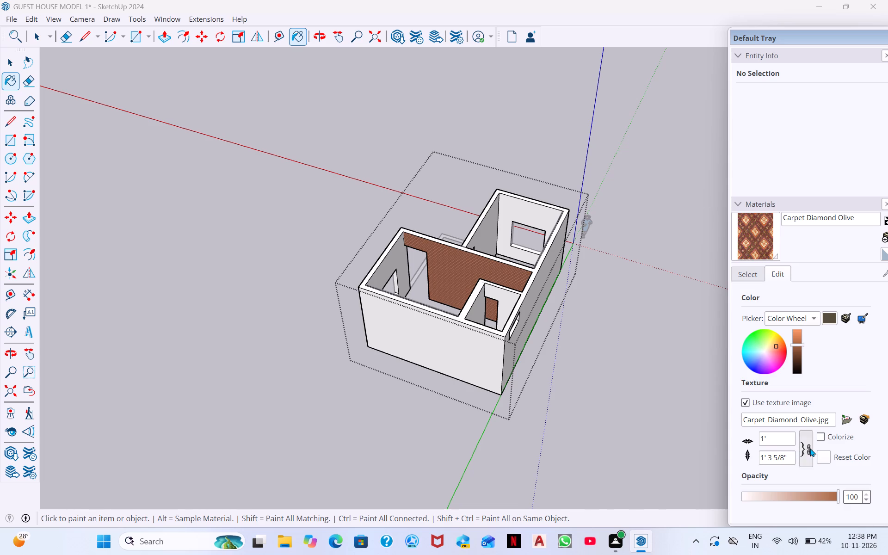
click(805, 446)
Set the carpet texture's size to 3' wide and 5' high.
drag(766, 436, 738, 437)
drag(738, 437, 734, 437)
key(BackSpace)
key(3)
key(apostrophe)
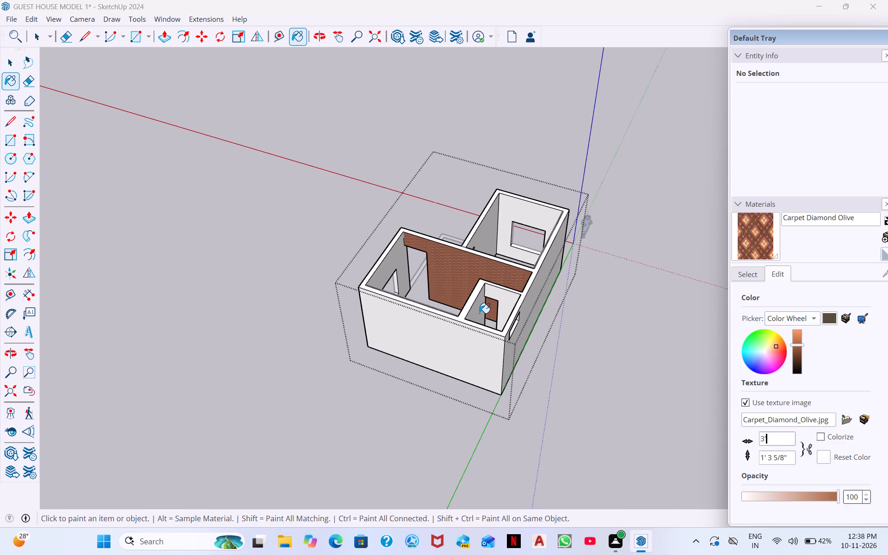
key(Return)
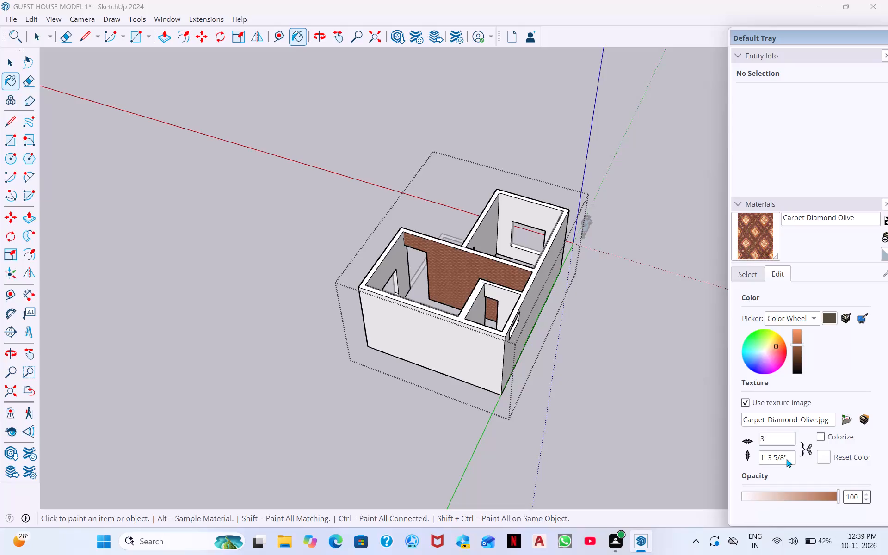
drag(785, 455, 755, 454)
key(BackSpace)
text(5')
key(Return)
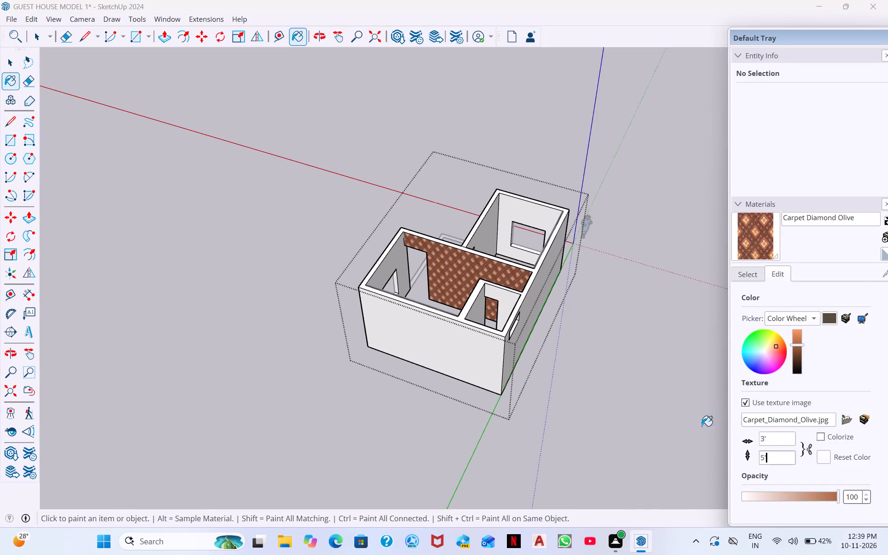
Match the material's colour to the carpet-patterned partition wall in the model, and return to the Select tool.
scroll(837, 470, down, 4)
scroll(823, 394, down, 3)
scroll(836, 346, up, 3)
scroll(836, 349, down, 3)
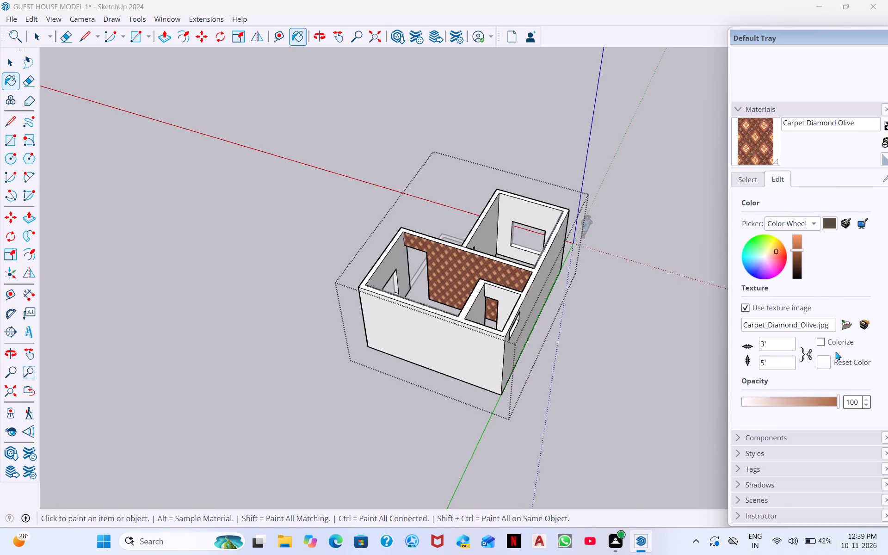
scroll(834, 361, up, 2)
scroll(836, 300, up, 2)
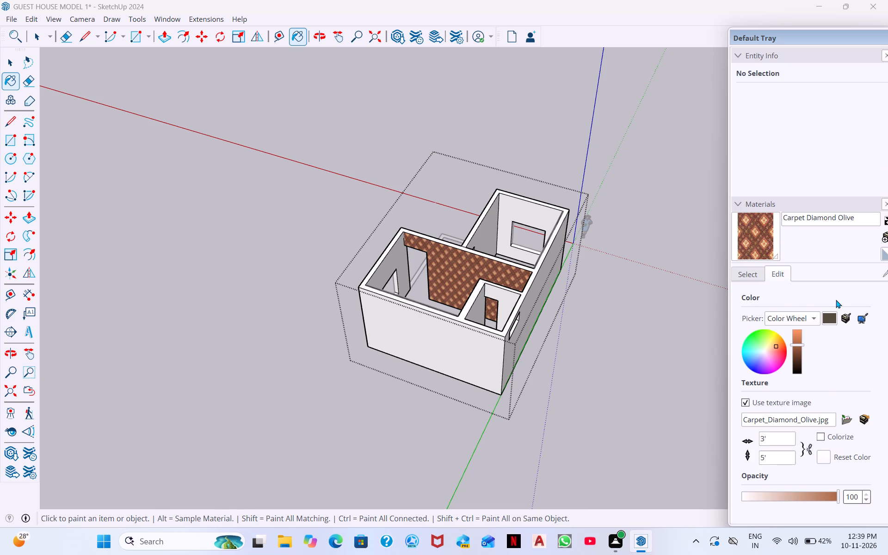
click(845, 319)
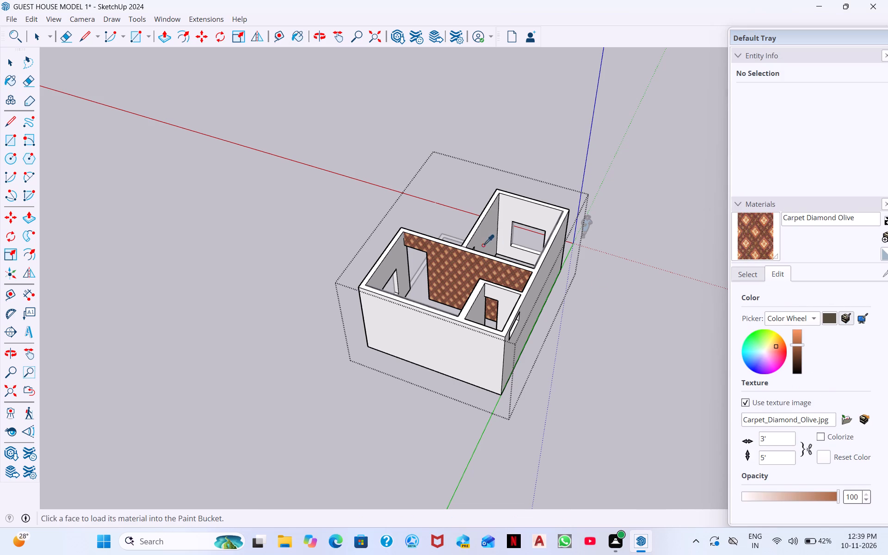
click(470, 270)
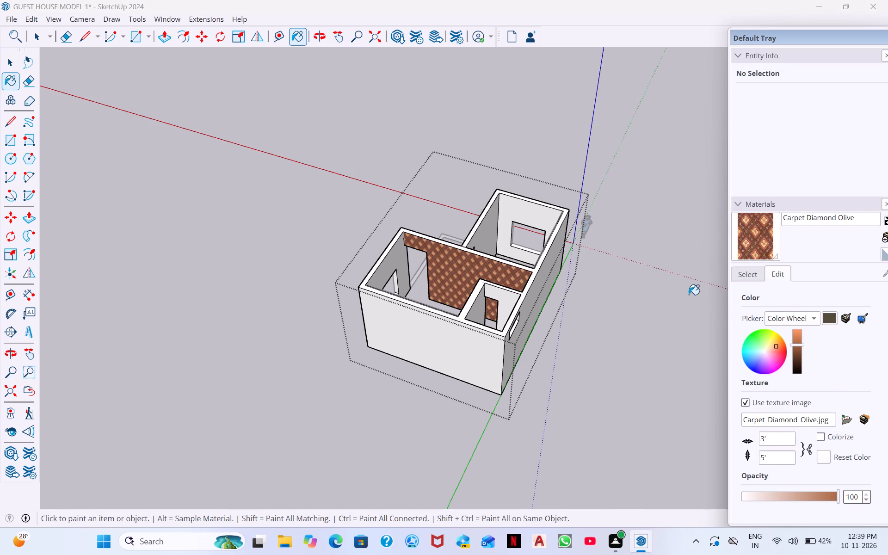
key(space)
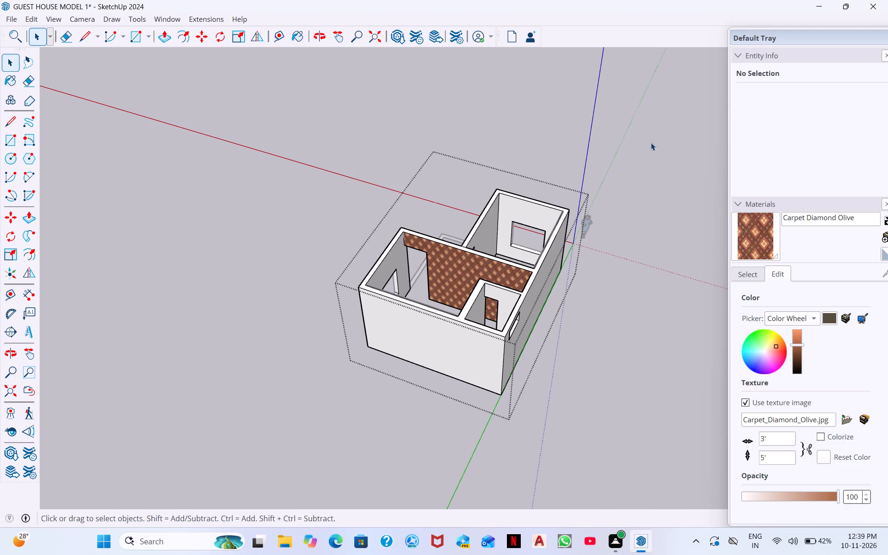
Examine the carpet-patterned partition wall up close and the surrounding rooms from several sides.
scroll(440, 278, up, 4)
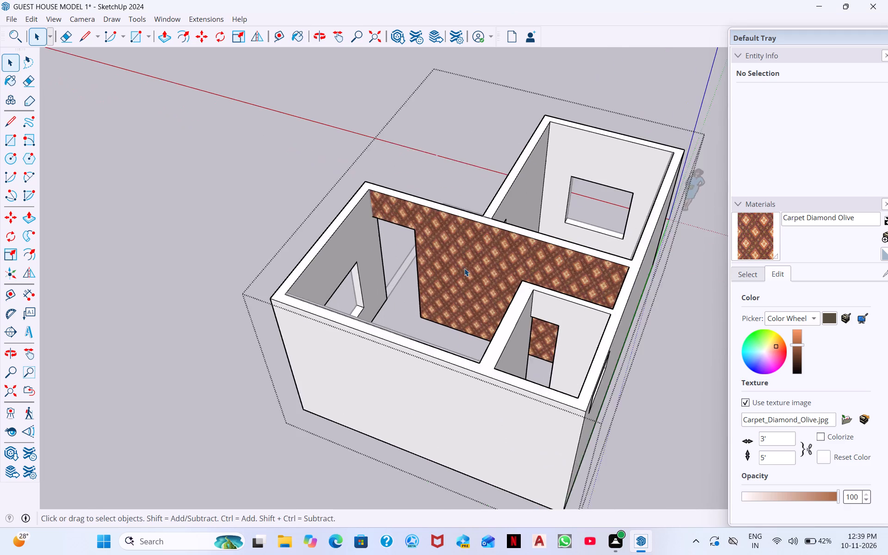
scroll(464, 268, up, 18)
scroll(459, 241, down, 8)
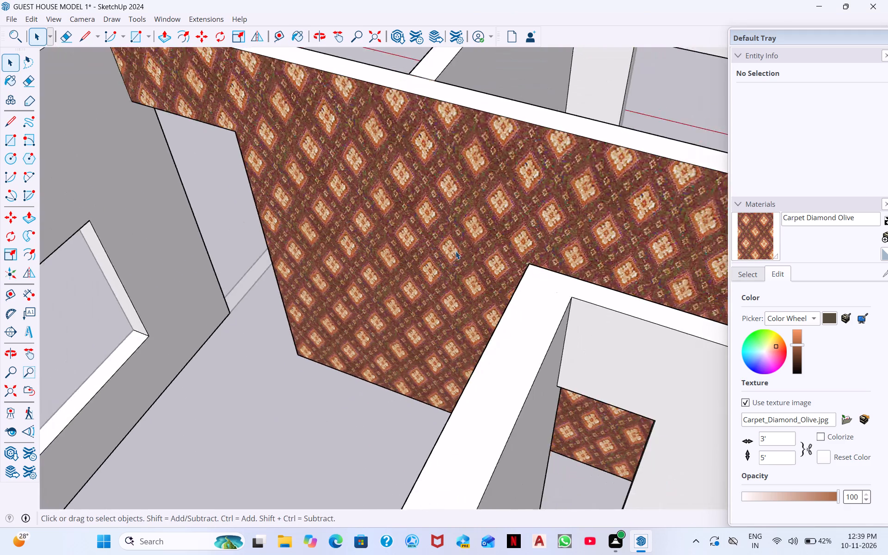
scroll(456, 251, down, 6)
middle_drag(530, 259, 648, 155)
scroll(573, 213, down, 7)
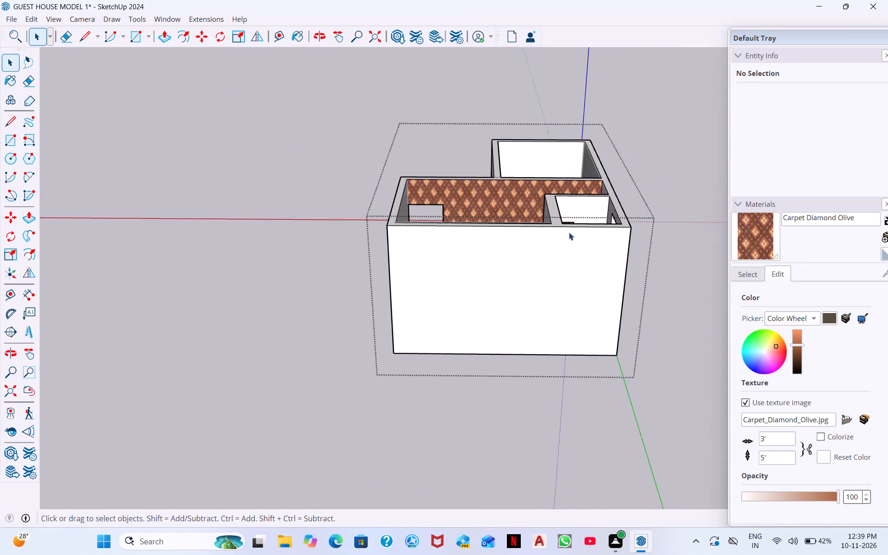
middle_drag(563, 236, 189, 230)
middle_drag(587, 256, 205, 268)
middle_drag(628, 217, 585, 388)
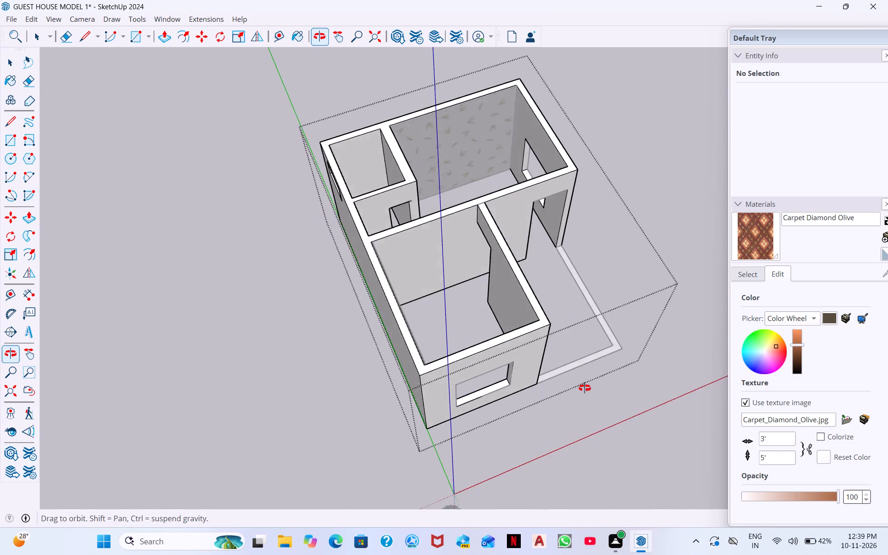
middle_drag(585, 388, 553, 207)
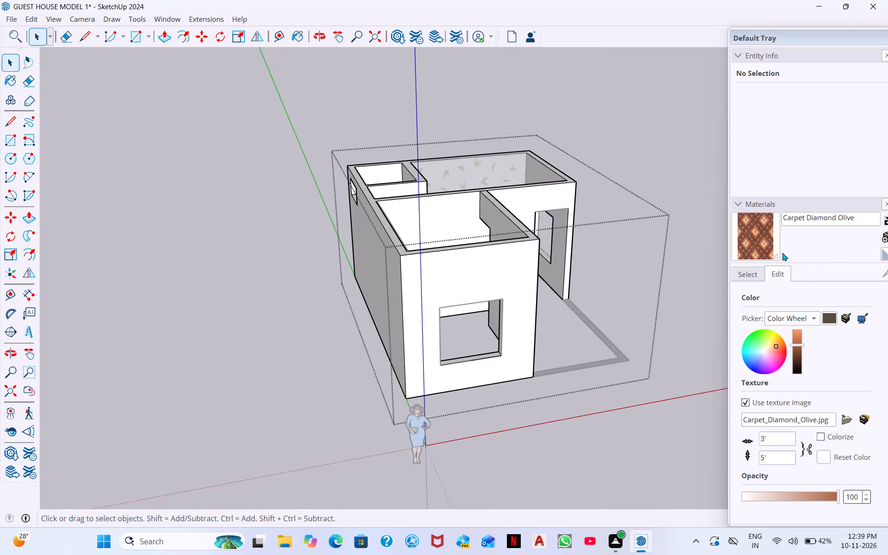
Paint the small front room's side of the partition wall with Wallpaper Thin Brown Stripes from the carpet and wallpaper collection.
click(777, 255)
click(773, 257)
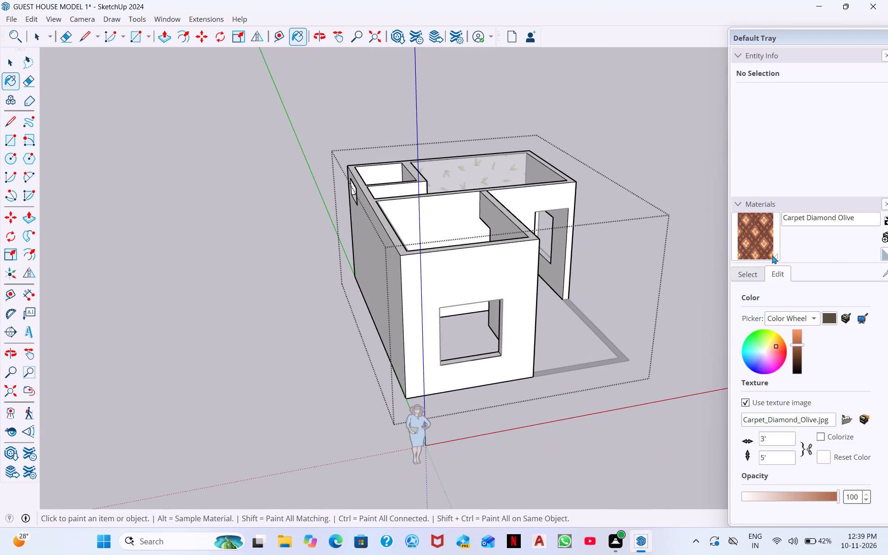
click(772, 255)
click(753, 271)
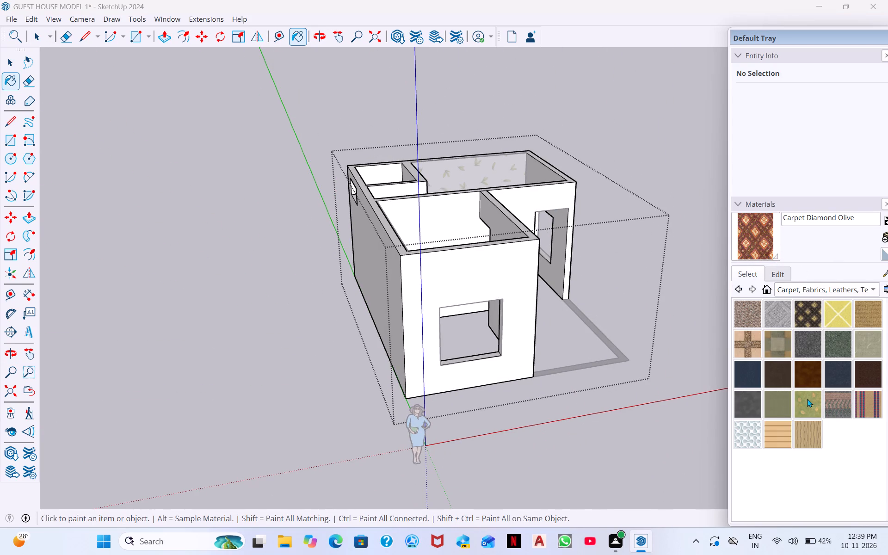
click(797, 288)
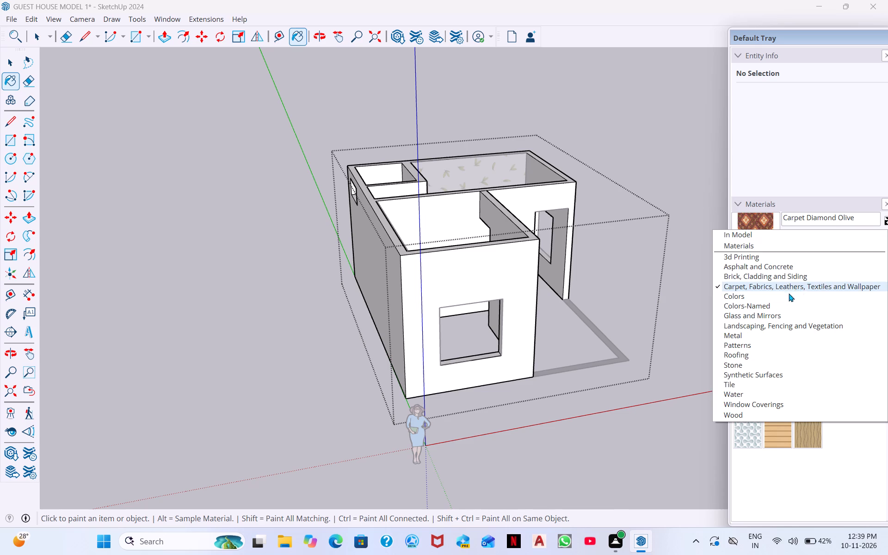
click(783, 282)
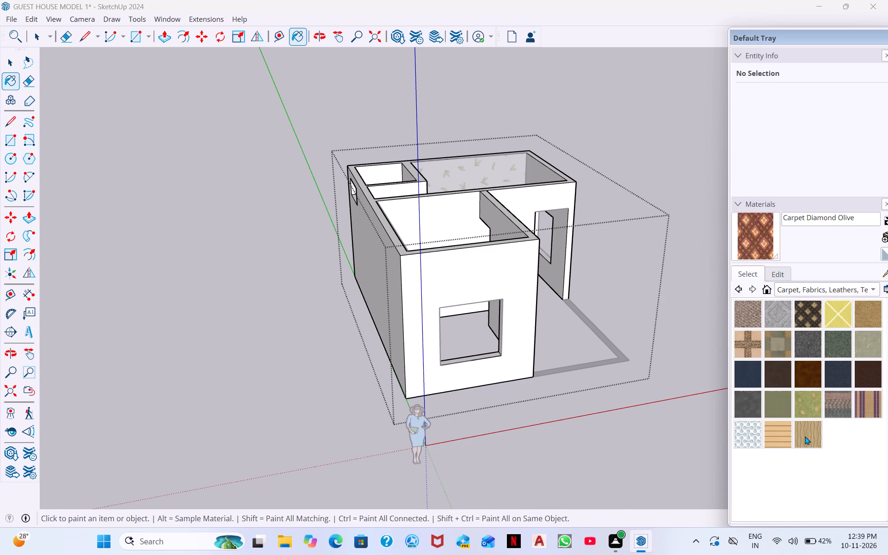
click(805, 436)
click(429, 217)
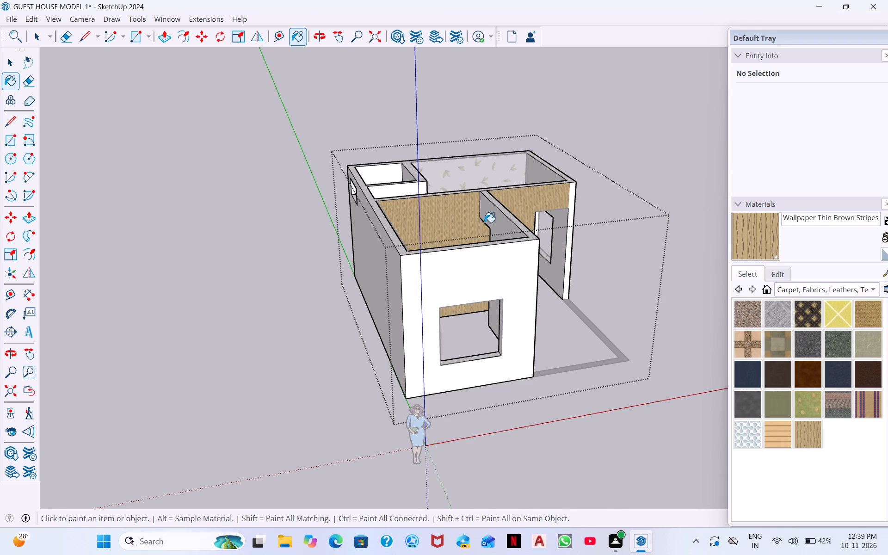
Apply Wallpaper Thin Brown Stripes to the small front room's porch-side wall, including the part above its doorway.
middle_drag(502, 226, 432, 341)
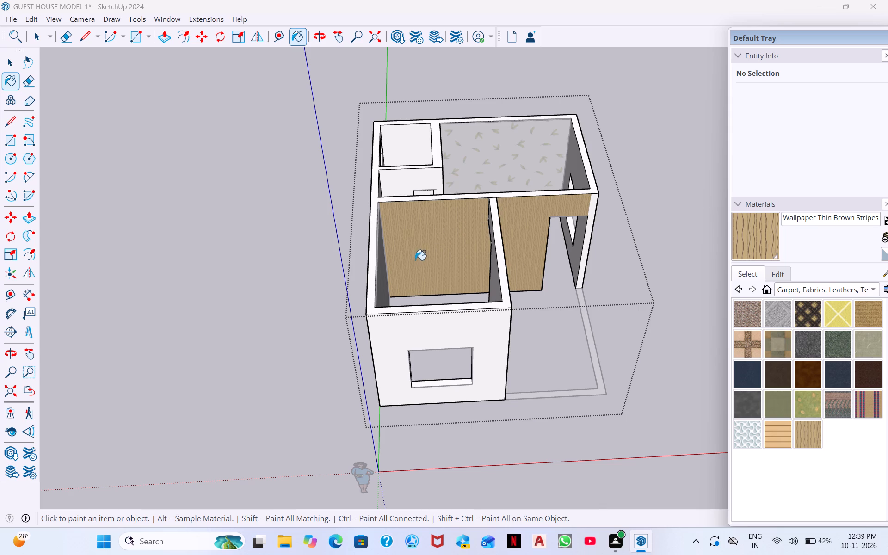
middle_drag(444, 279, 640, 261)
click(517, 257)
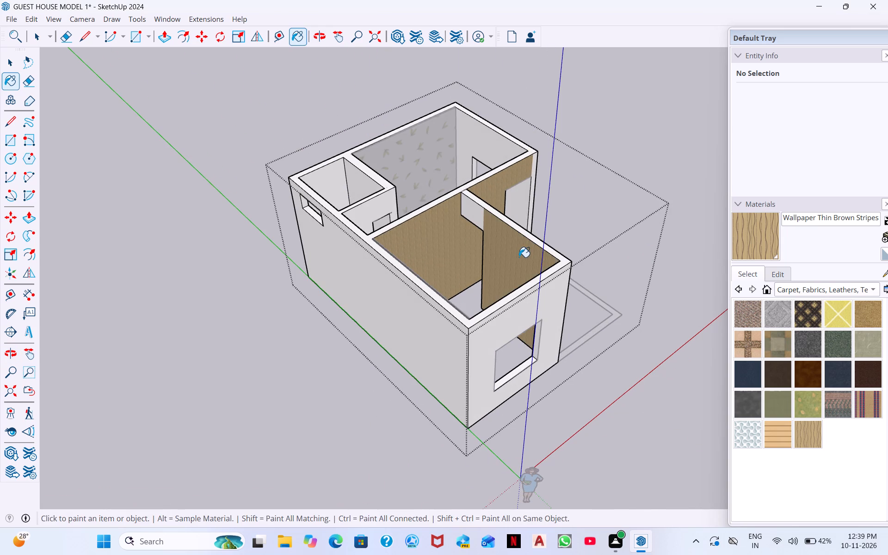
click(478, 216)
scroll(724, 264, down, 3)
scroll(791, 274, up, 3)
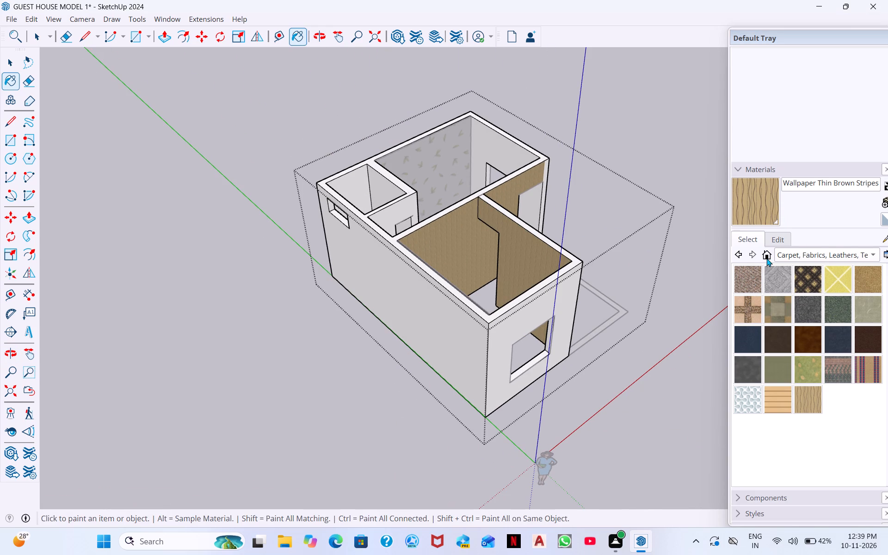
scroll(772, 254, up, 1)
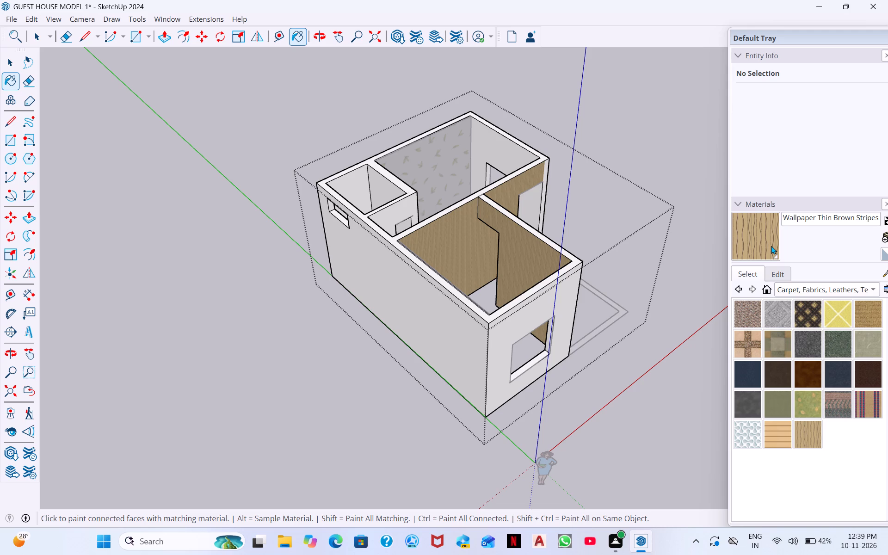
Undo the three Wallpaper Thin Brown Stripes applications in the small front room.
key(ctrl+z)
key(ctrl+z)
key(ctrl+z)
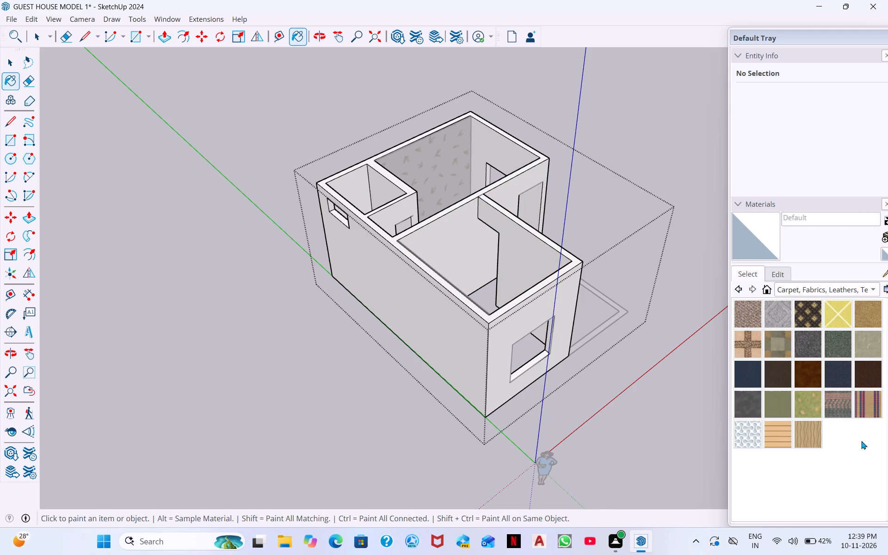
Paint only the small front room's porch-side wall, including above its doorway, with Wallpaper Thin Brown Stripes.
double_click(814, 441)
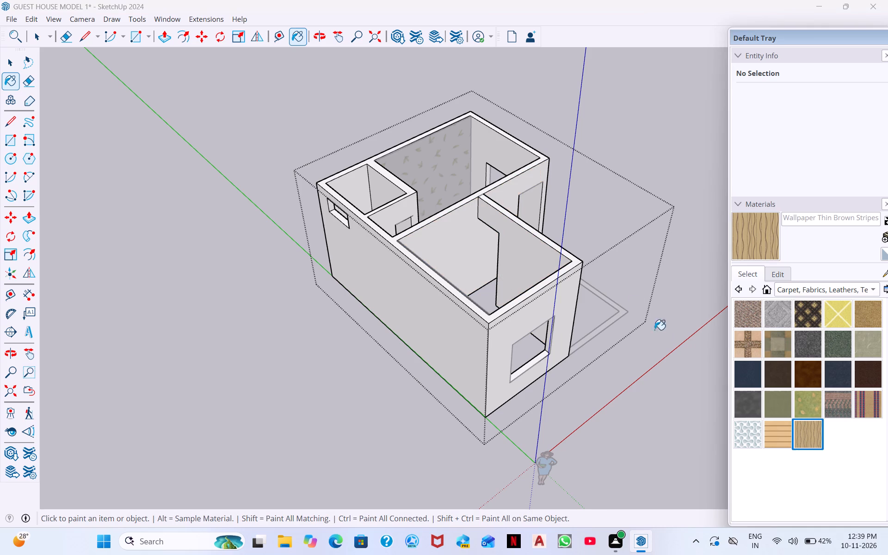
click(546, 272)
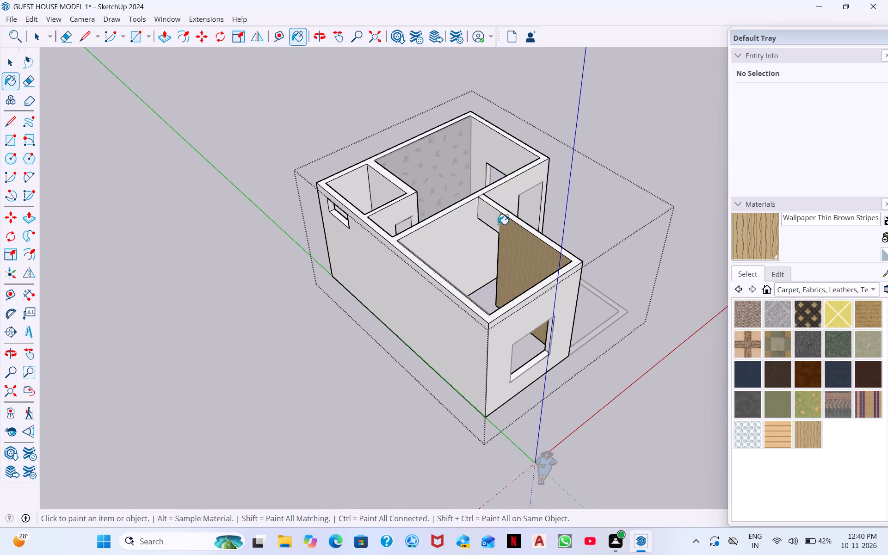
click(493, 224)
Paint the inner face of the small front room's window wall with the same Wallpaper Thin Brown Stripes.
scroll(493, 224, down, 5)
middle_drag(588, 288, 324, 395)
middle_drag(668, 302, 331, 444)
middle_drag(395, 319, 364, 250)
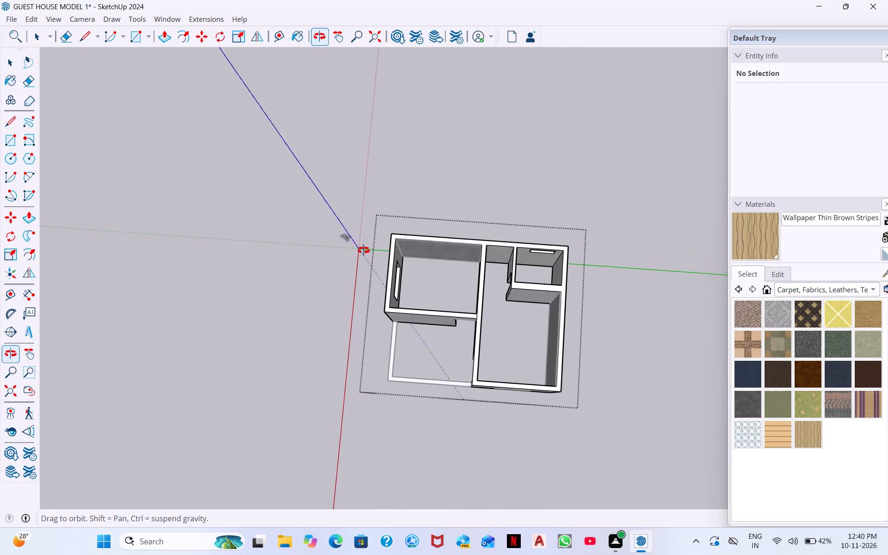
middle_drag(364, 250, 384, 219)
middle_drag(446, 294, 407, 226)
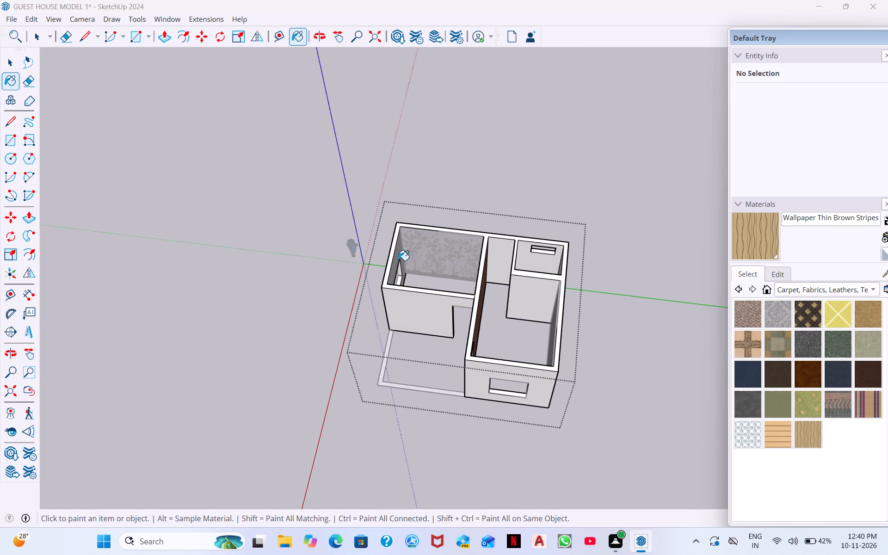
click(398, 260)
Paint the narrow wall beside the bathroom, at the end of the large room, with the library's original Carpet Diamond Olive.
middle_drag(432, 275, 634, 536)
middle_drag(503, 354, 696, 343)
middle_drag(595, 389, 508, 246)
middle_drag(549, 324, 529, 226)
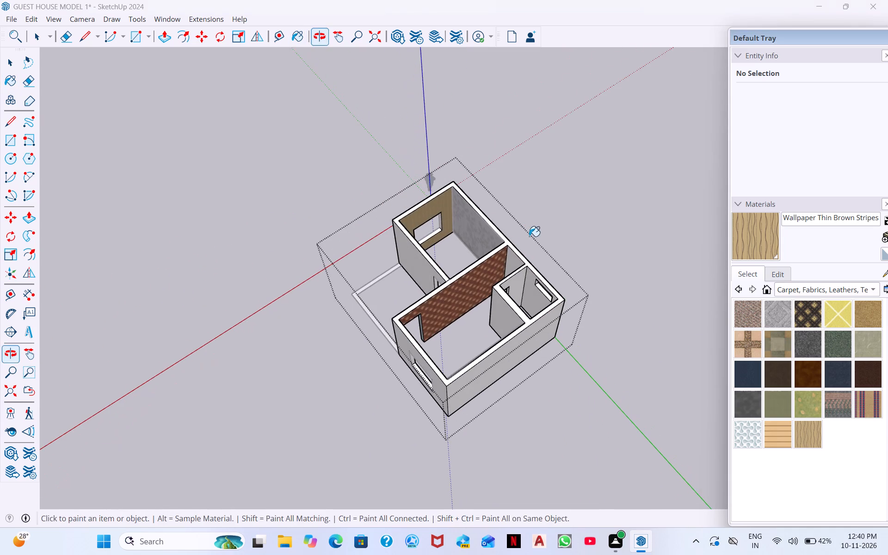
middle_drag(511, 273, 761, 257)
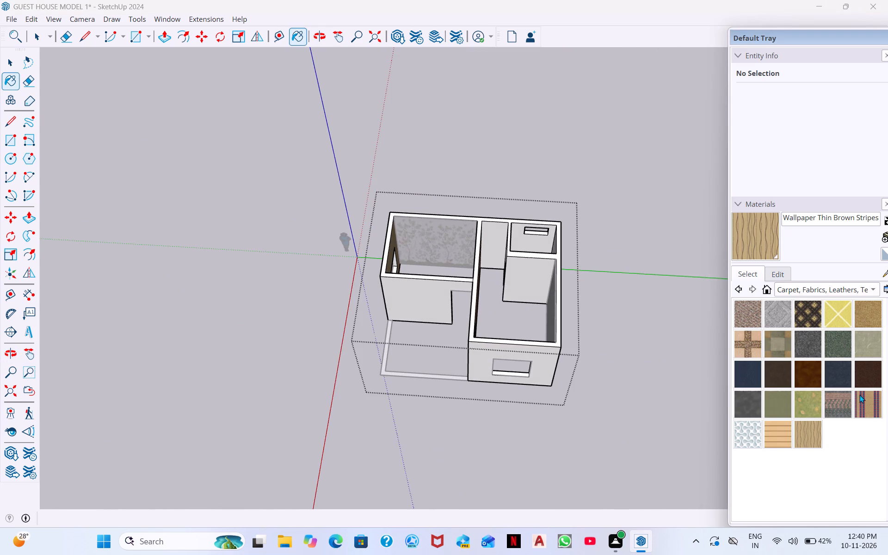
click(804, 317)
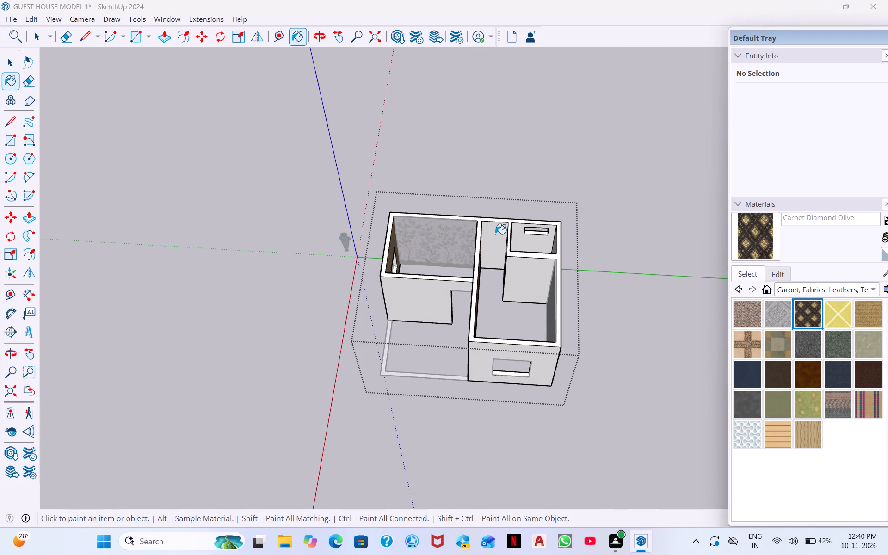
click(495, 233)
middle_drag(532, 272, 369, 178)
middle_drag(553, 316, 536, 244)
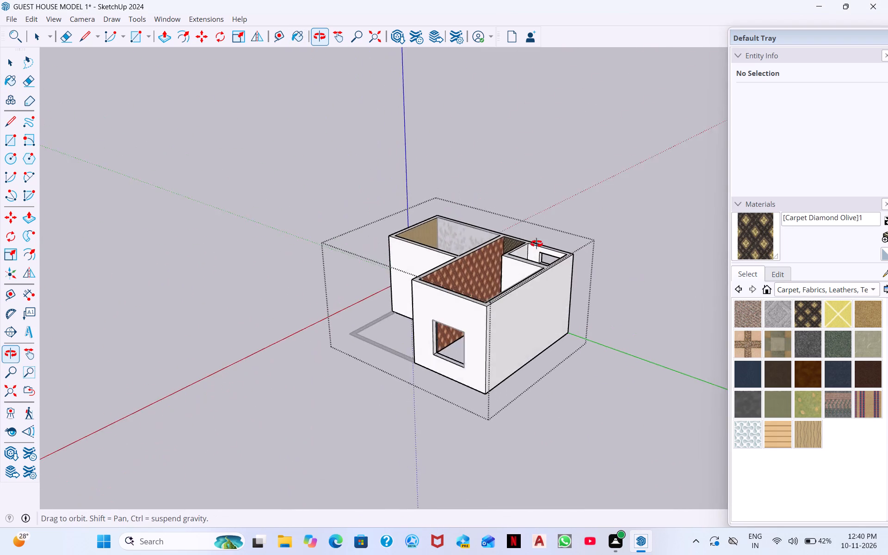
middle_drag(536, 244, 715, 251)
Recolour the newly applied carpet material on the narrow wall to a brighter reddish brown using the colour wheel and brightness.
scroll(781, 283, up, 7)
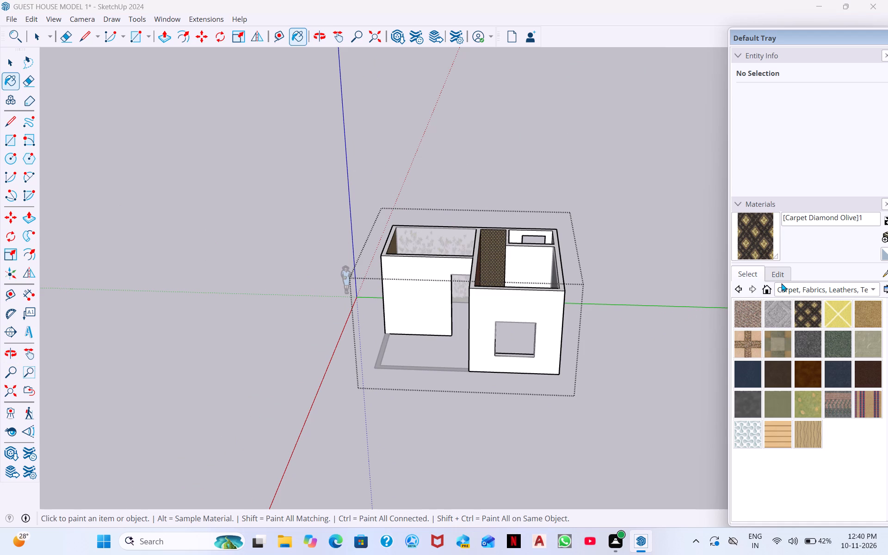
scroll(781, 283, up, 1)
double_click(777, 255)
click(779, 277)
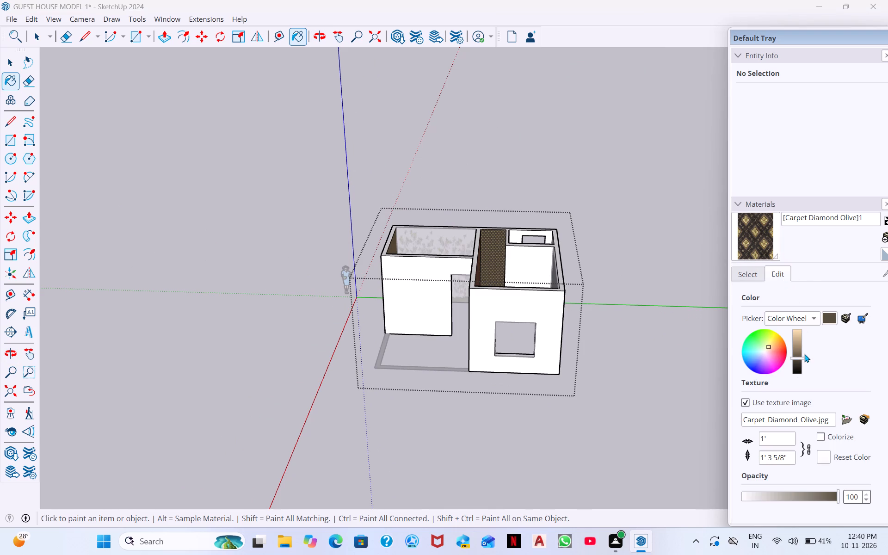
drag(804, 354, 799, 344)
click(780, 345)
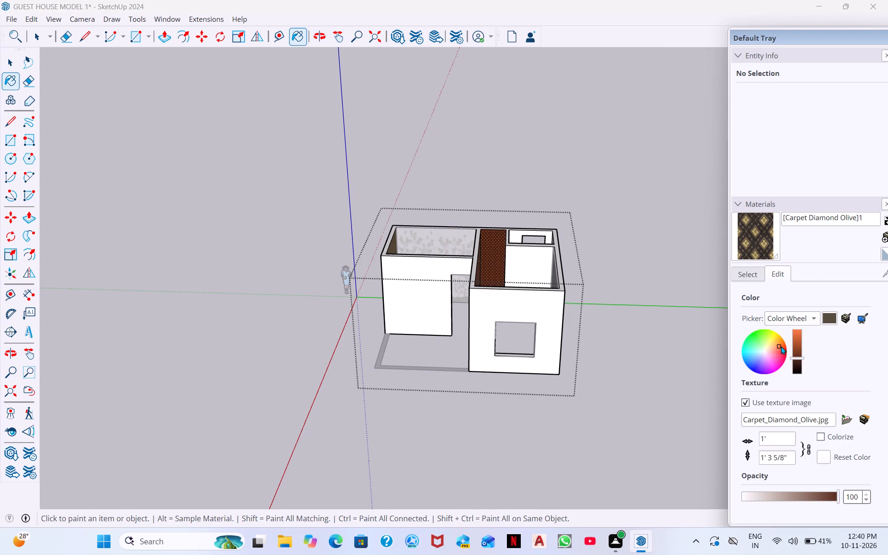
drag(808, 363, 796, 346)
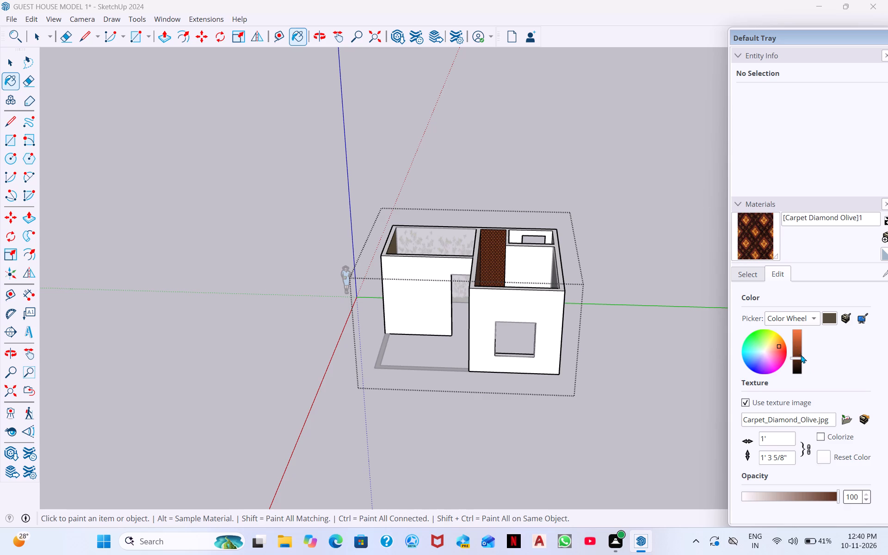
click(794, 348)
Compare the narrow wall's carpet with the partition wall's and fine-tune its brightness to a similar medium reddish brown.
middle_drag(655, 345, 505, 290)
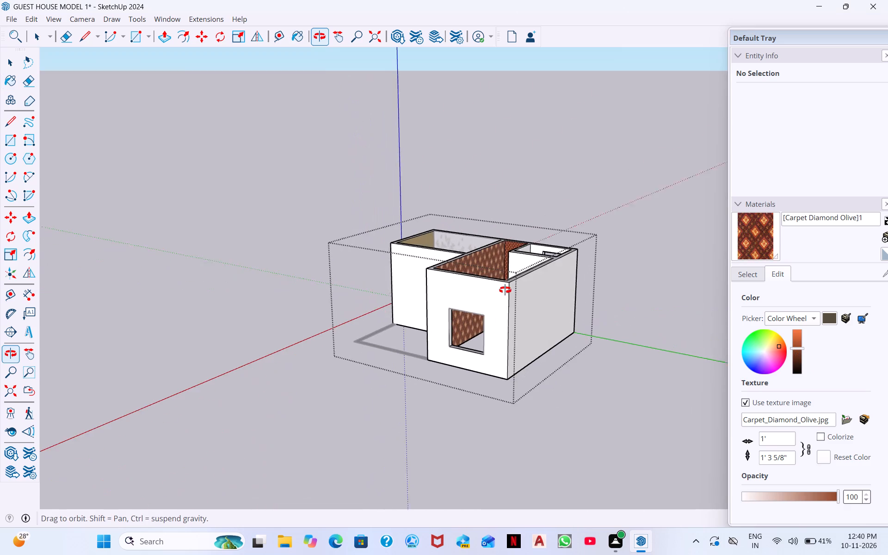
middle_drag(505, 290, 497, 303)
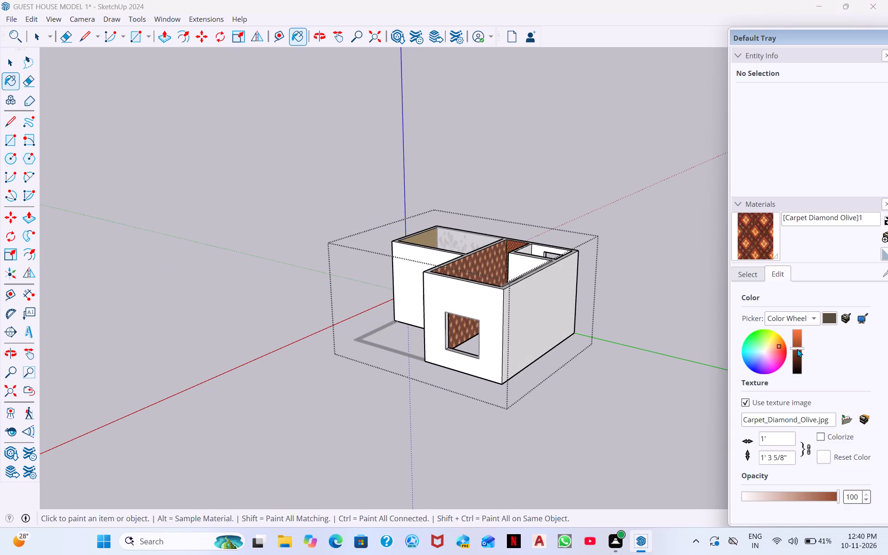
drag(797, 346, 797, 342)
click(797, 342)
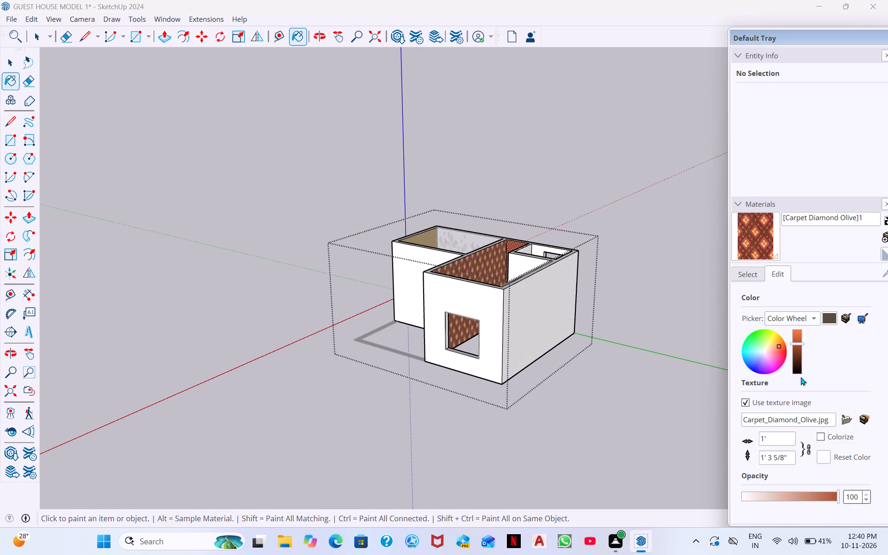
middle_drag(621, 351, 500, 394)
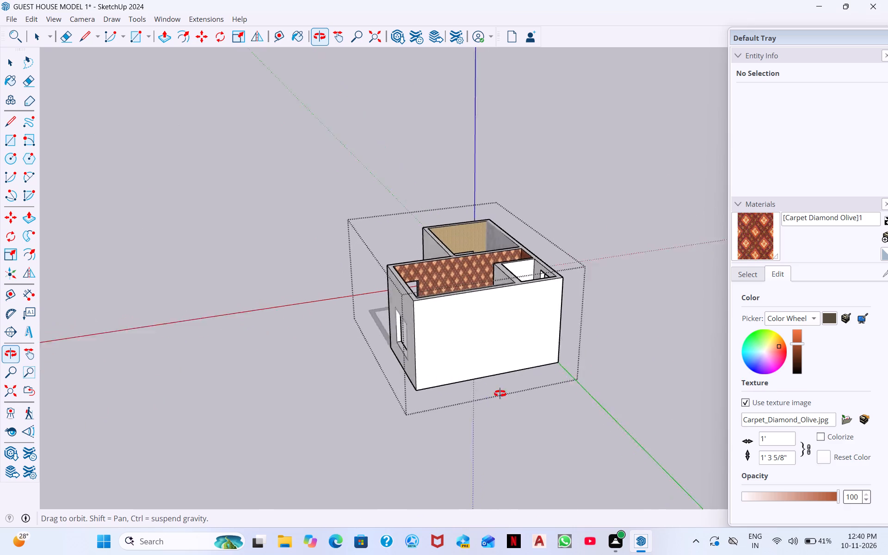
middle_drag(500, 394, 595, 357)
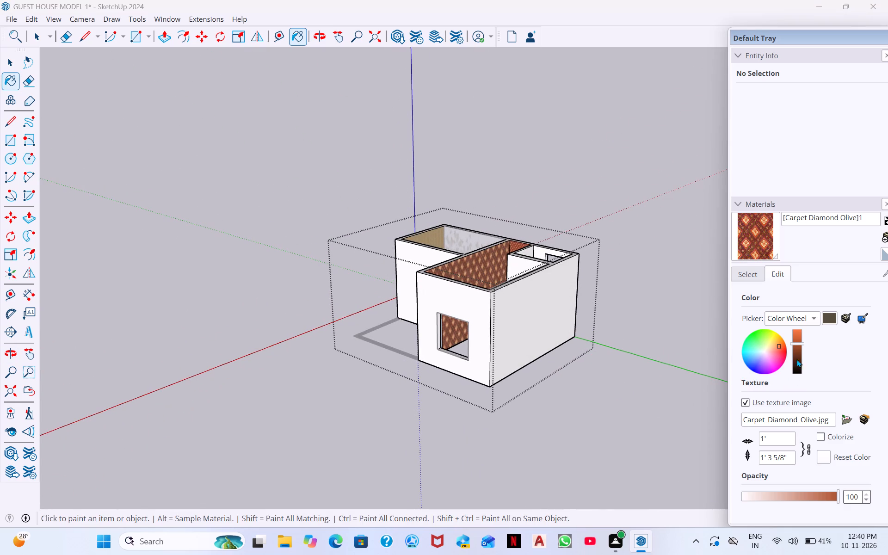
click(799, 347)
Enlarge the texture of the narrow wall's carpet material, entering 3' for the width and 5' for the height.
drag(774, 434, 722, 435)
text(3')
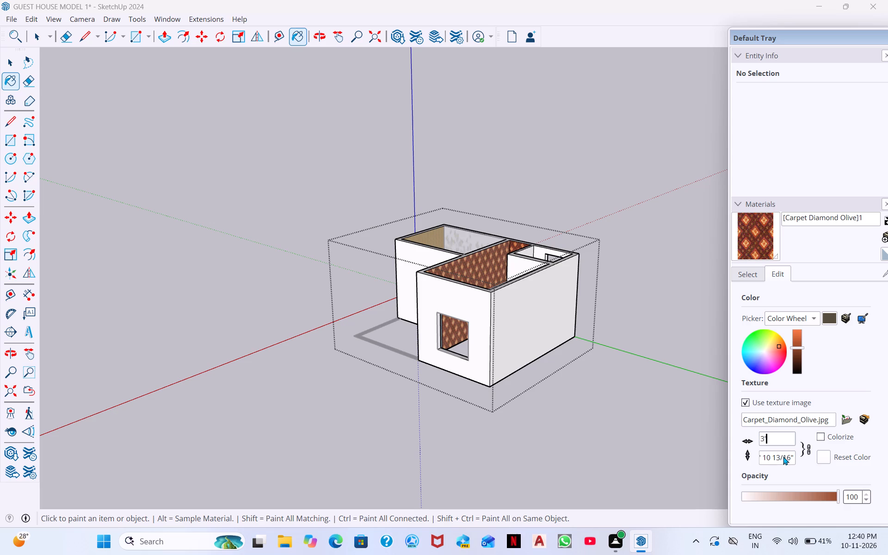
drag(792, 455, 744, 456)
key(BackSpace)
text(5')
key(Return)
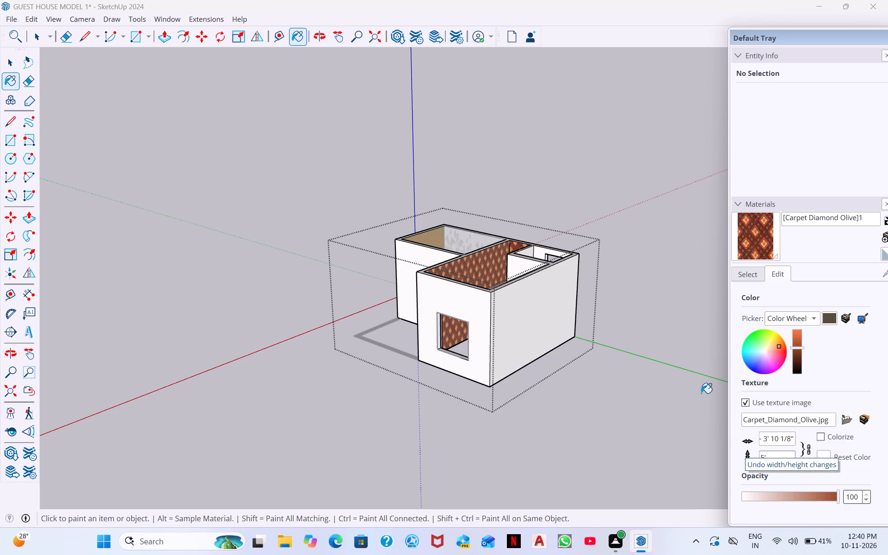
Raise the brightness of the narrow wall's carpet material to a lighter orange-red.
middle_drag(457, 322, 595, 483)
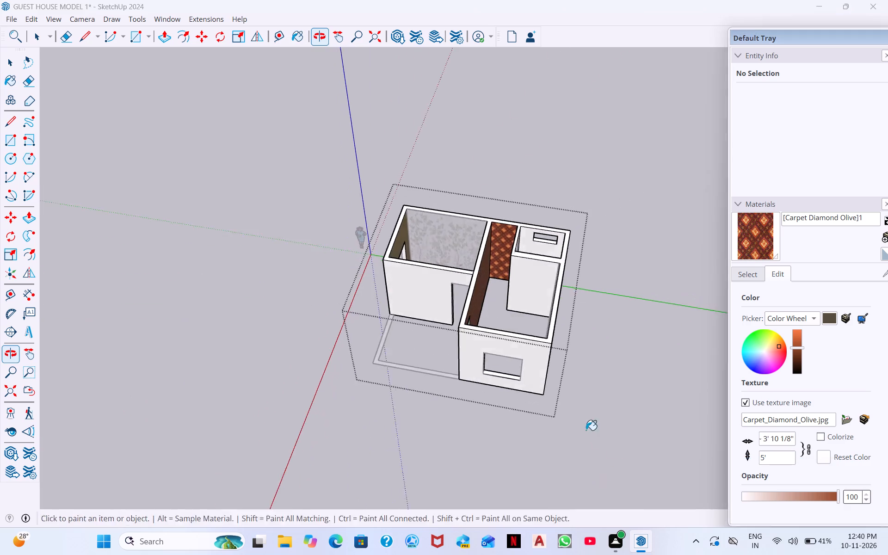
middle_drag(611, 281, 440, 236)
middle_drag(517, 332, 502, 253)
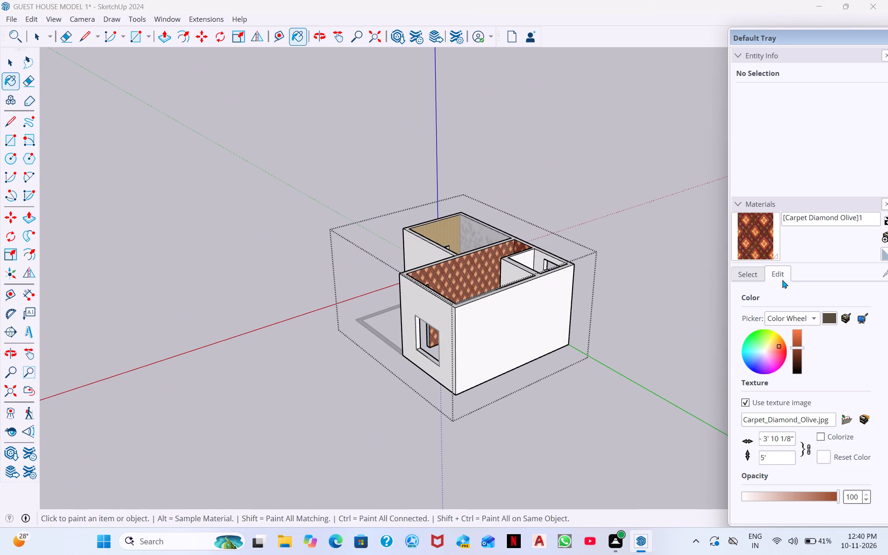
click(795, 342)
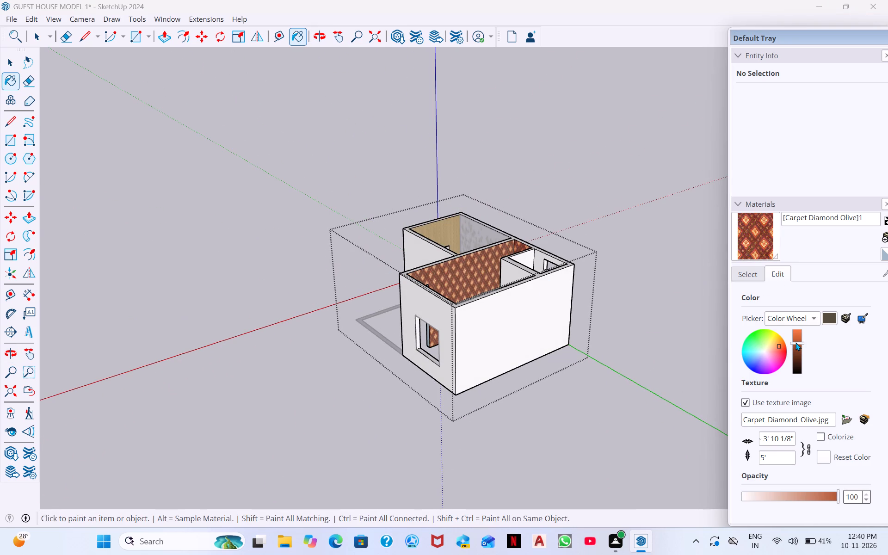
double_click(796, 347)
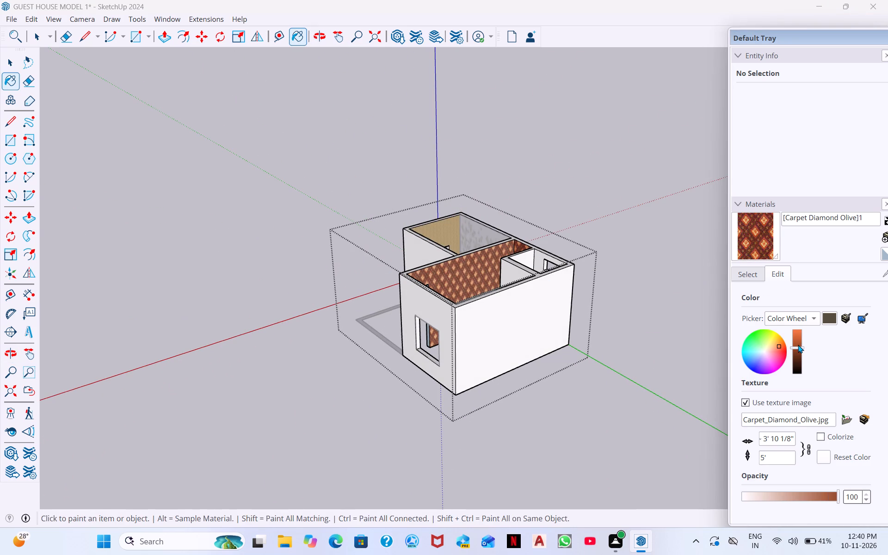
click(797, 342)
double_click(799, 337)
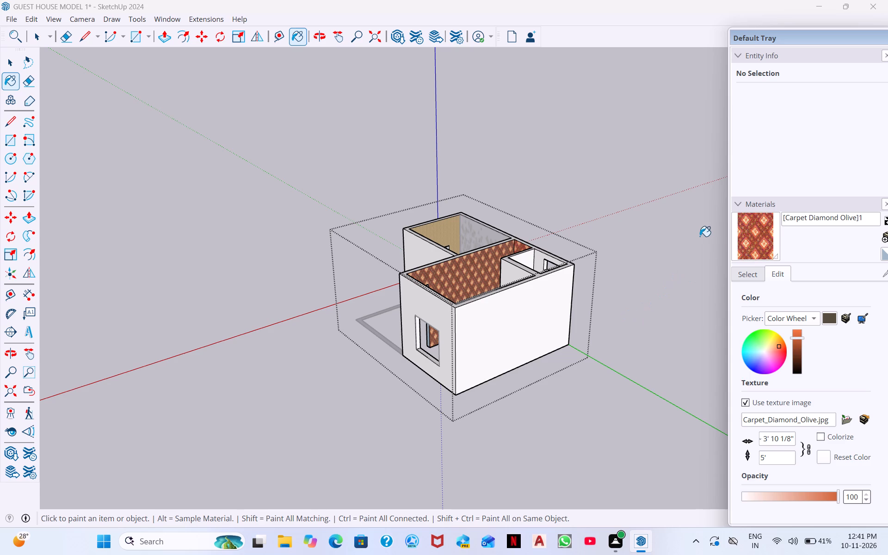
key(space)
key(space)
key(space)
key(space)
key(space)
Inspect the guest house from all sides, comparing the carpet-patterned walls and checking the other interior wall faces.
click(737, 268)
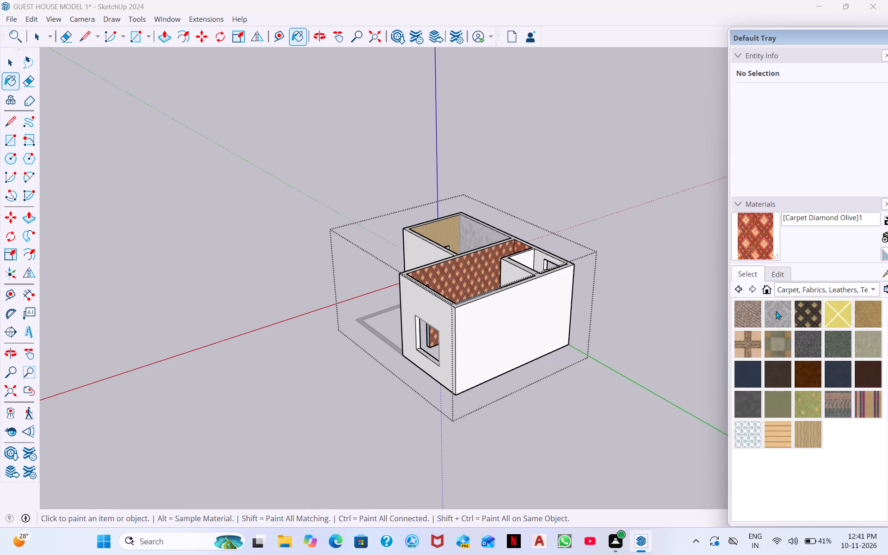
middle_drag(574, 321, 719, 400)
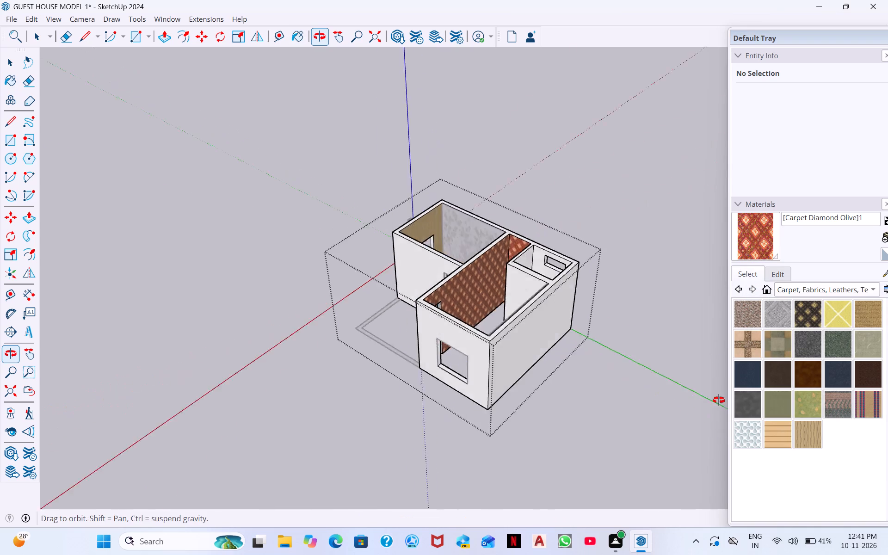
middle_drag(719, 400, 887, 339)
middle_drag(854, 339, 761, 483)
middle_drag(591, 305, 666, 411)
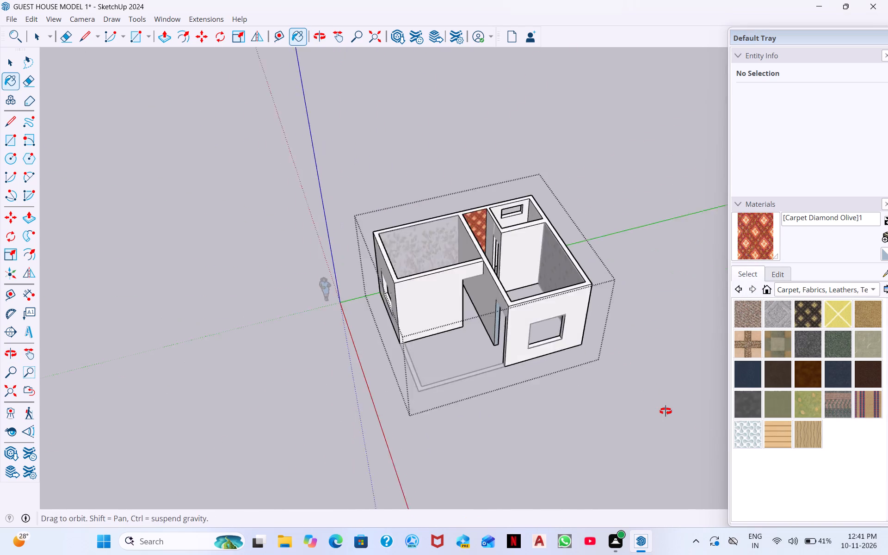
middle_drag(666, 411, 887, 342)
middle_drag(446, 290, 668, 336)
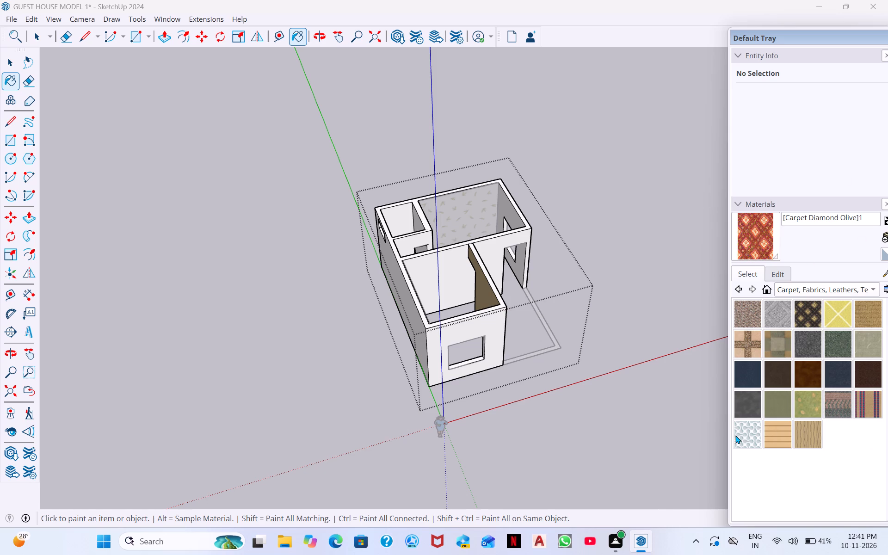
middle_drag(705, 400, 887, 374)
middle_drag(261, 370, 374, 376)
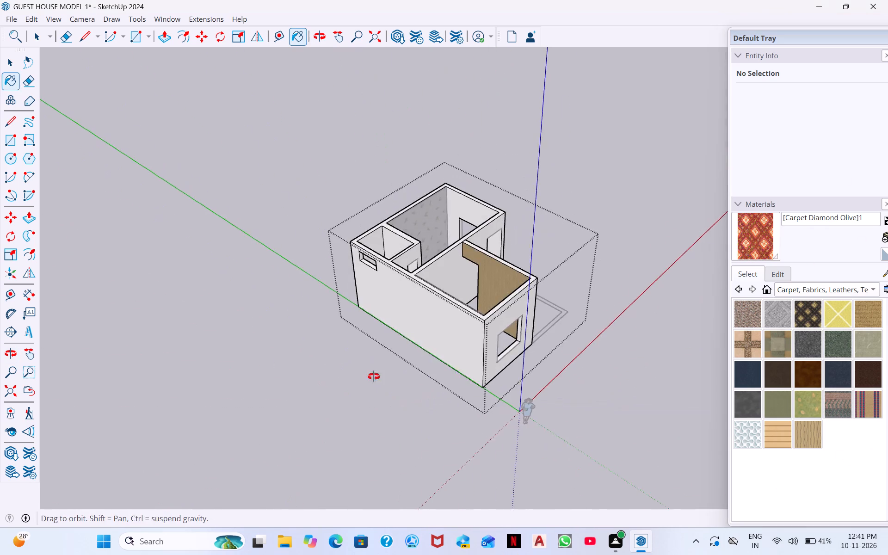
middle_drag(374, 376, 581, 374)
middle_drag(504, 315, 596, 292)
middle_drag(652, 365, 329, 276)
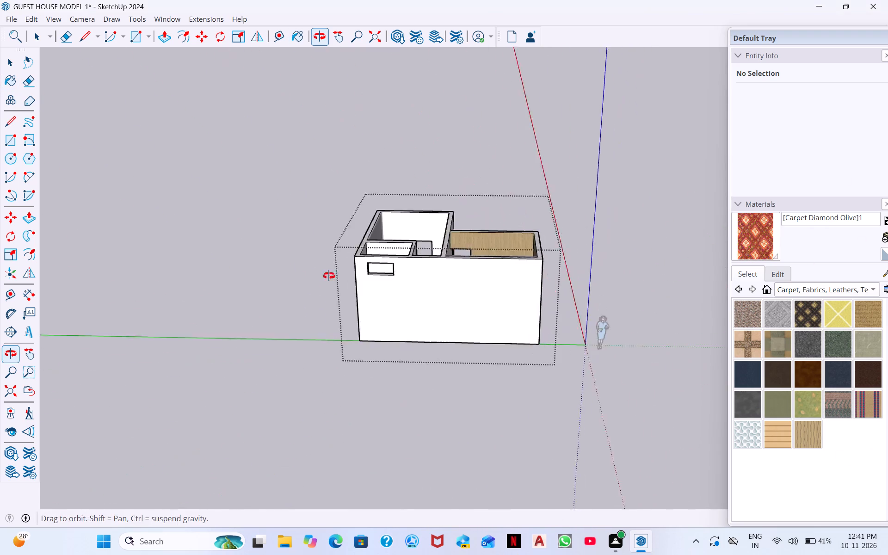
middle_drag(329, 276, 320, 274)
middle_drag(518, 375, 209, 329)
middle_drag(524, 312, 270, 346)
middle_drag(615, 334, 377, 350)
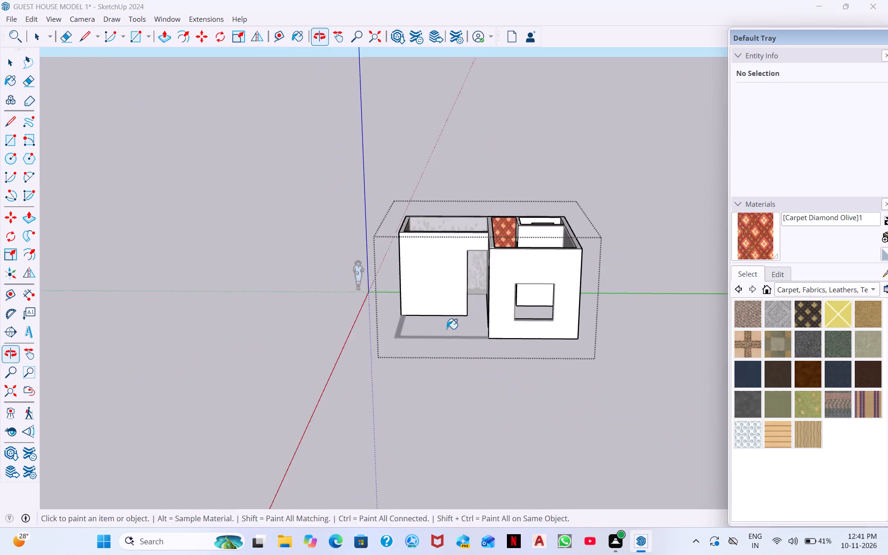
middle_drag(559, 330, 385, 384)
middle_drag(648, 317, 435, 335)
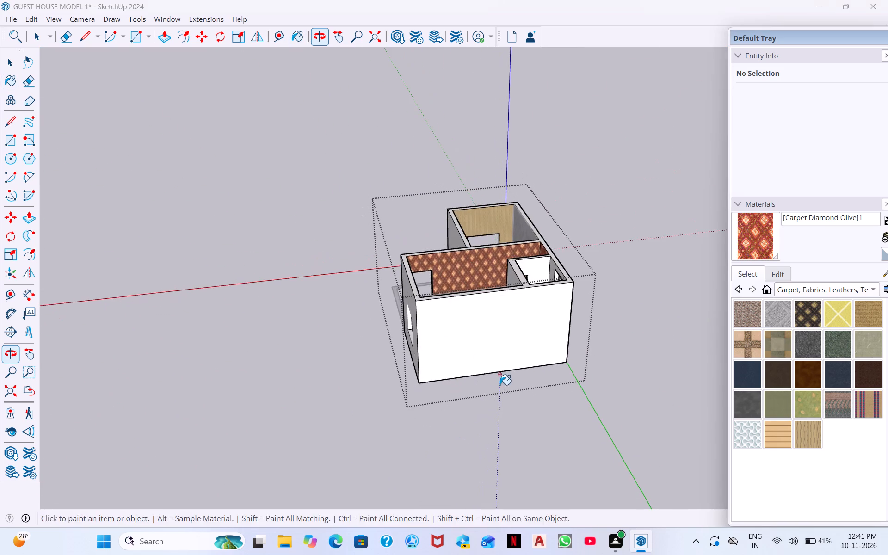
middle_drag(505, 353, 526, 282)
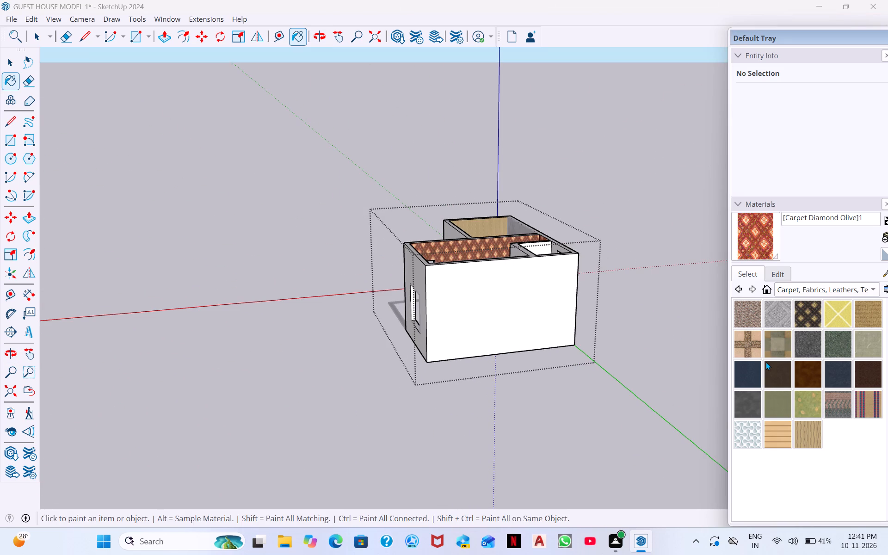
middle_drag(488, 502, 712, 523)
middle_drag(562, 372, 709, 312)
middle_drag(347, 227, 576, 196)
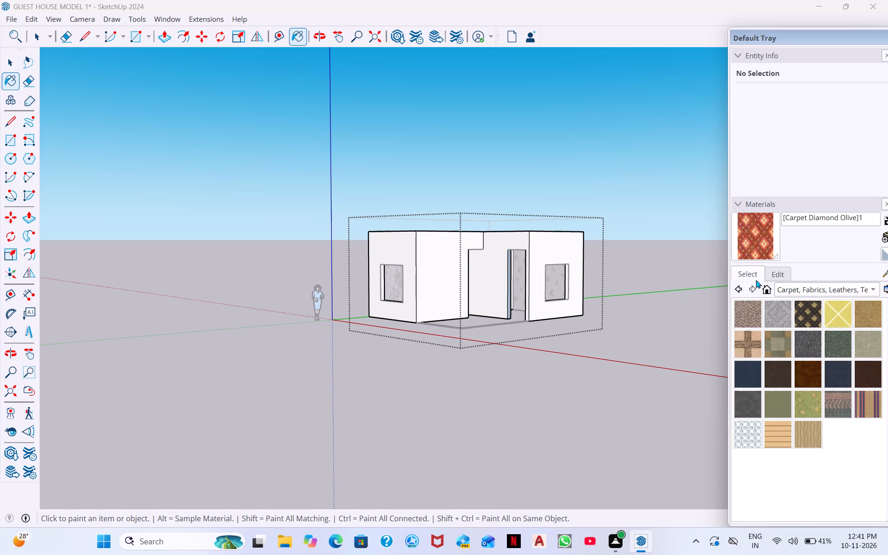
Show the materials used in the model and open the collection's options.
click(764, 289)
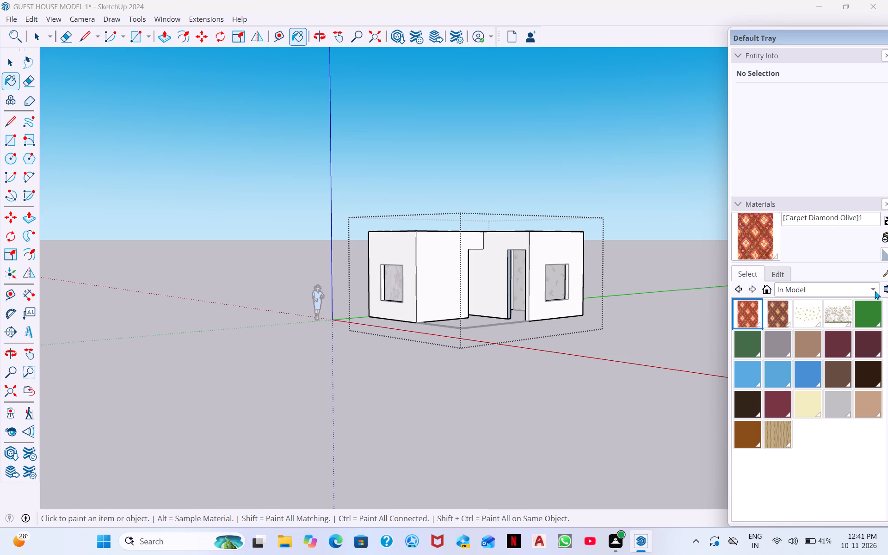
double_click(885, 285)
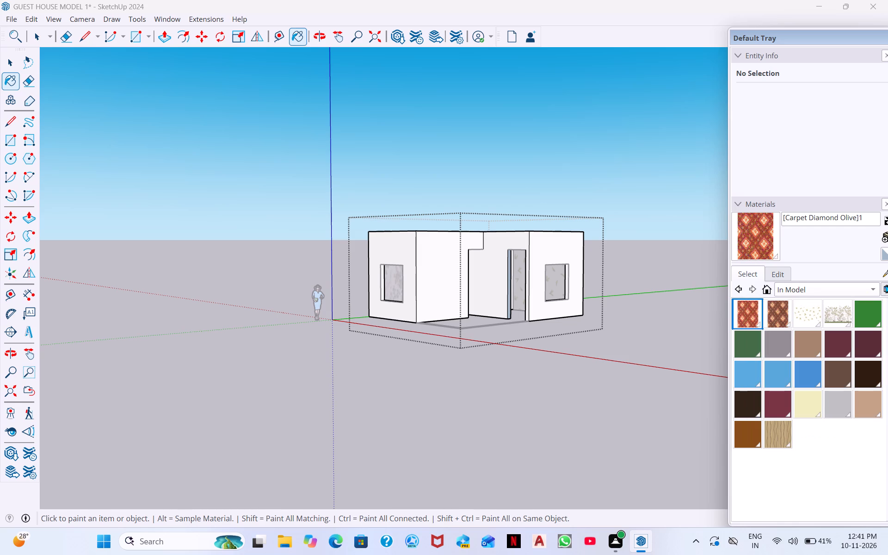
click(885, 285)
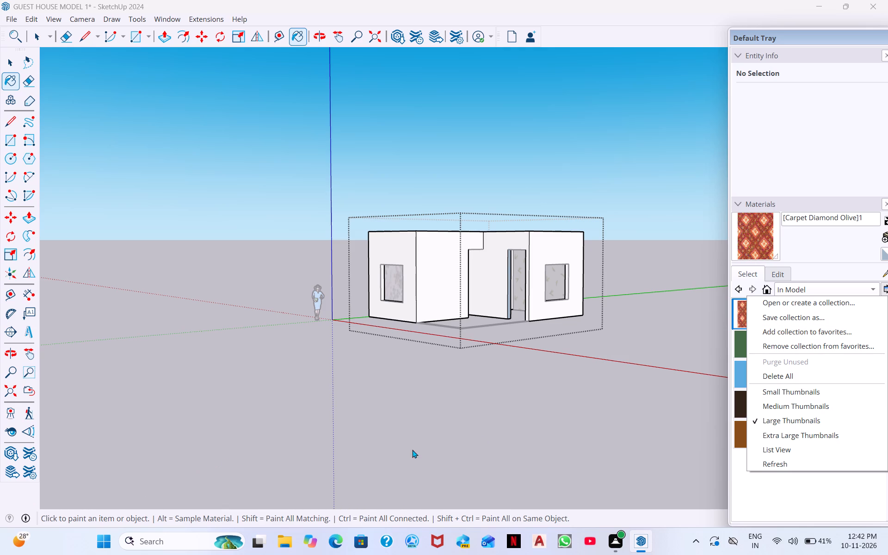
Review the installed extensions and their update options in the Extension Manager, and close it.
click(30, 470)
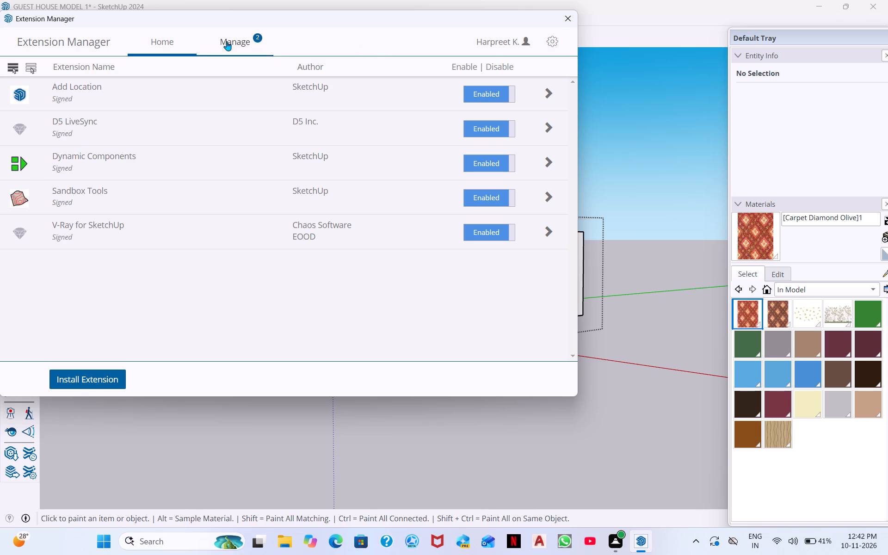
click(238, 47)
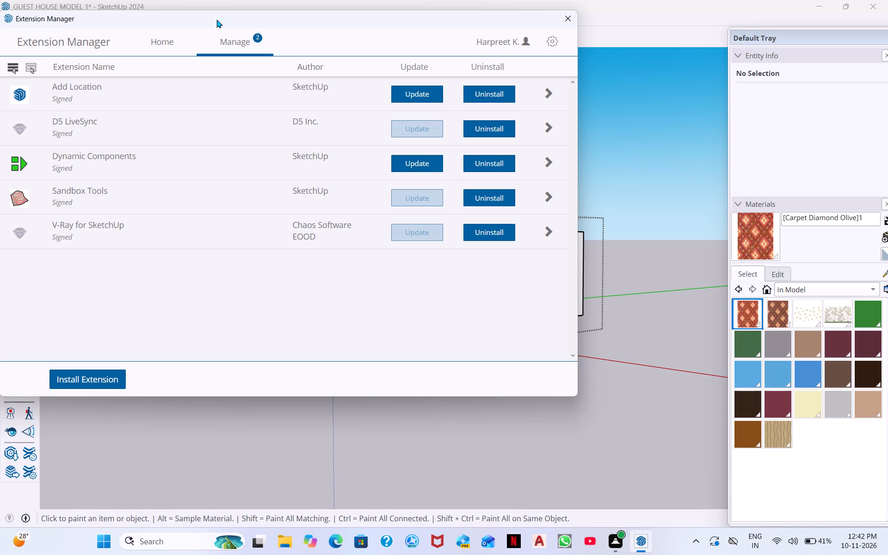
click(168, 42)
click(96, 43)
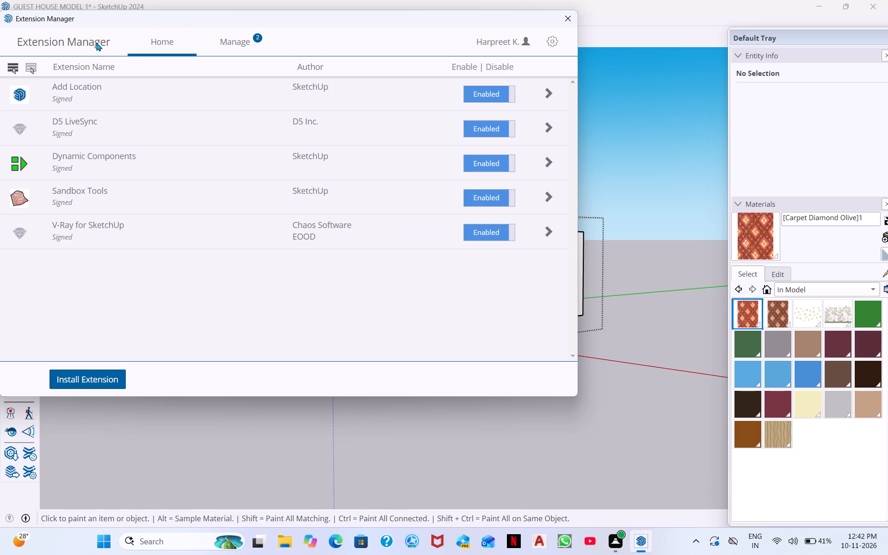
double_click(176, 49)
double_click(238, 45)
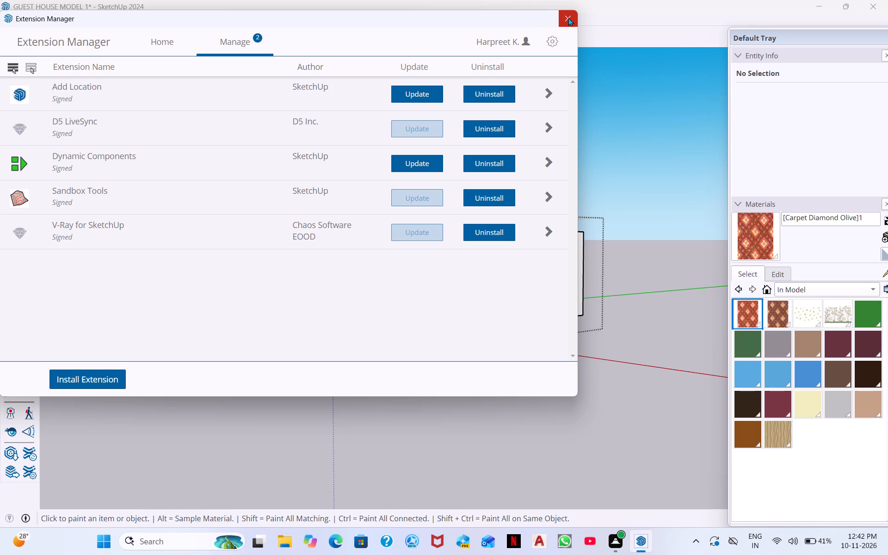
click(571, 28)
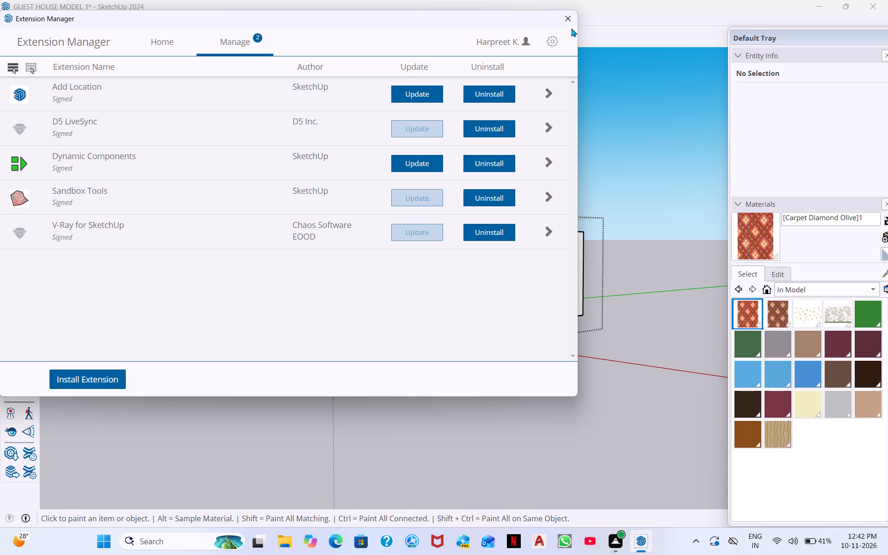
click(567, 19)
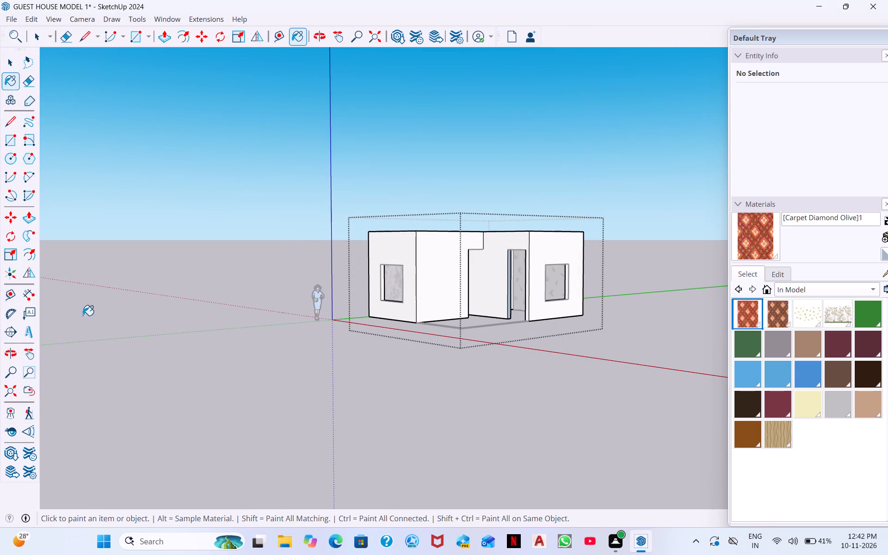
Repaint the large room's partition wall with the orange-red [Carpet Diamond Olive]1 material used on the narrow wall.
scroll(59, 404, up, 1)
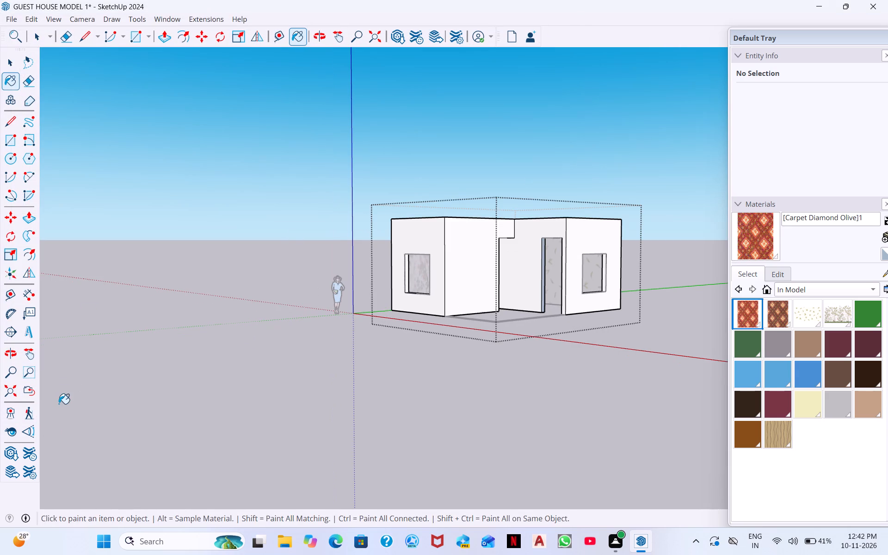
scroll(16, 403, up, 2)
middle_drag(442, 302, 224, 350)
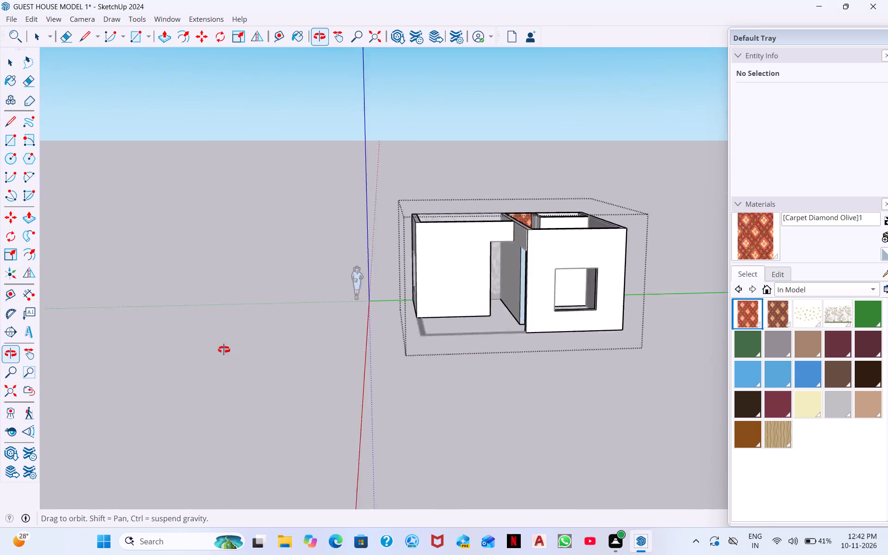
middle_drag(224, 350, 174, 364)
middle_drag(643, 335, 245, 408)
middle_drag(599, 304, 396, 417)
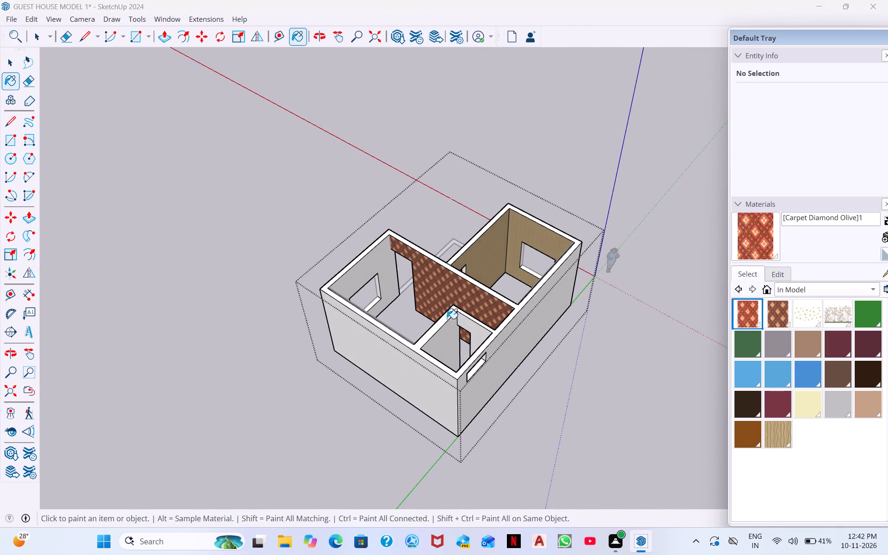
click(760, 239)
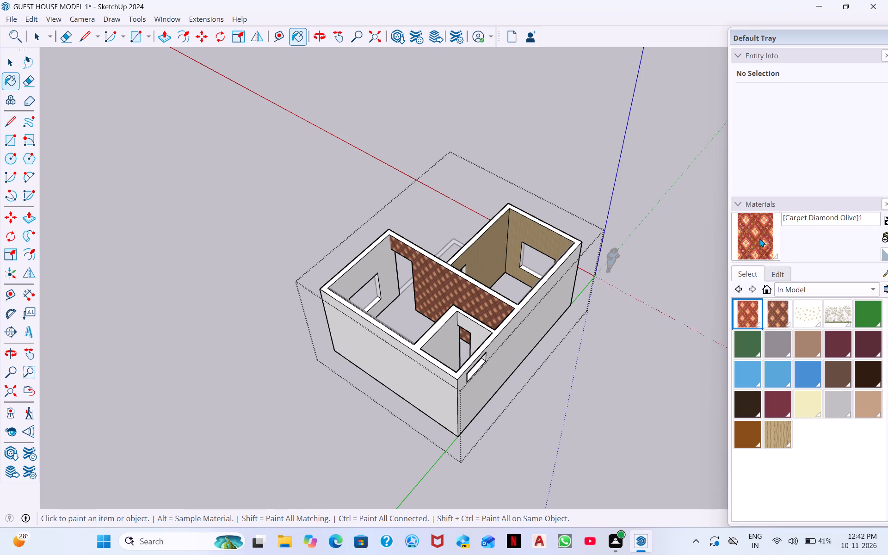
click(490, 308)
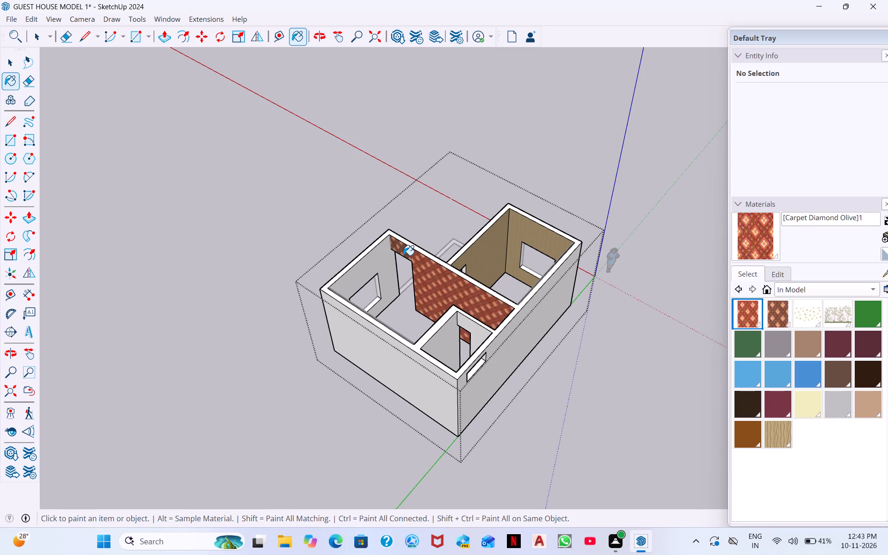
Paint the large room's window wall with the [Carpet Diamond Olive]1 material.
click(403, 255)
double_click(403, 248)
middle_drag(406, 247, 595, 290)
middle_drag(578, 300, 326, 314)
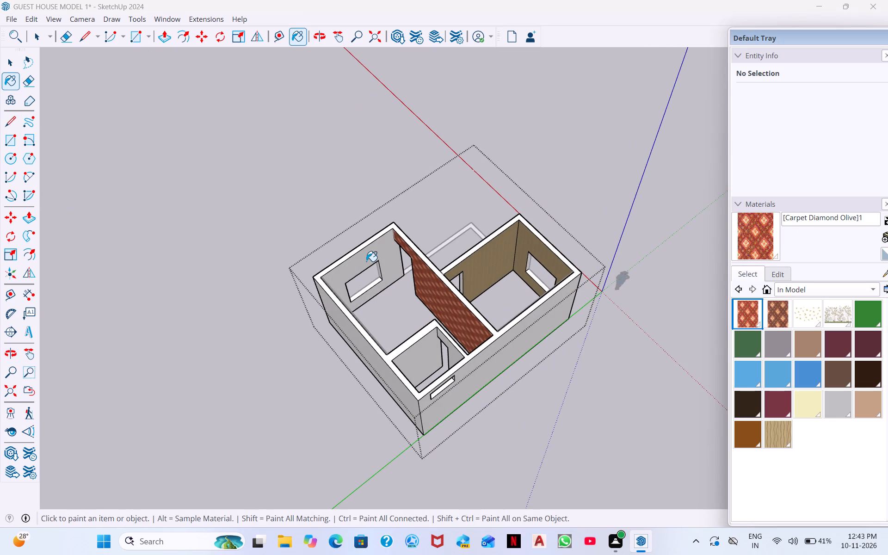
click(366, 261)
Paint the small corner room's wall facing the large room's window wall with the [Carpet Diamond Olive]1 material.
middle_drag(366, 260, 298, 336)
middle_drag(401, 283, 426, 403)
click(401, 343)
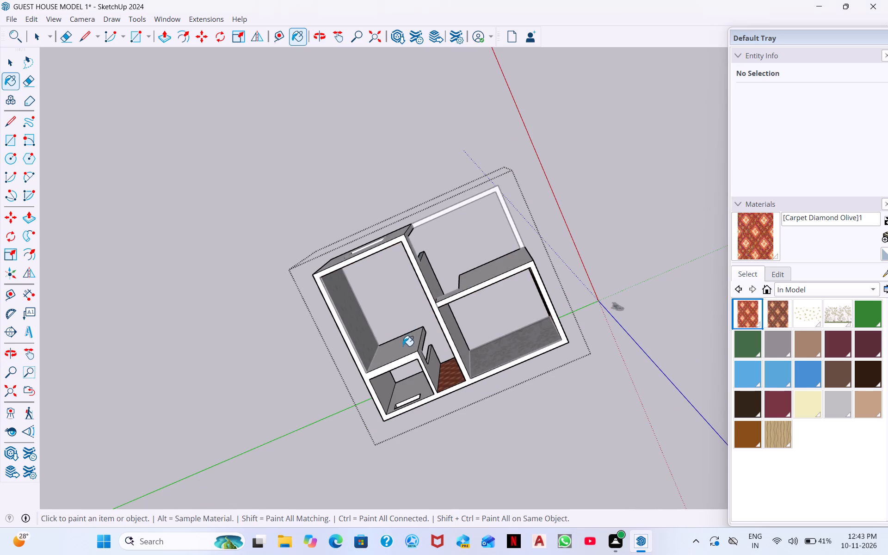
click(403, 346)
middle_drag(408, 343, 399, 387)
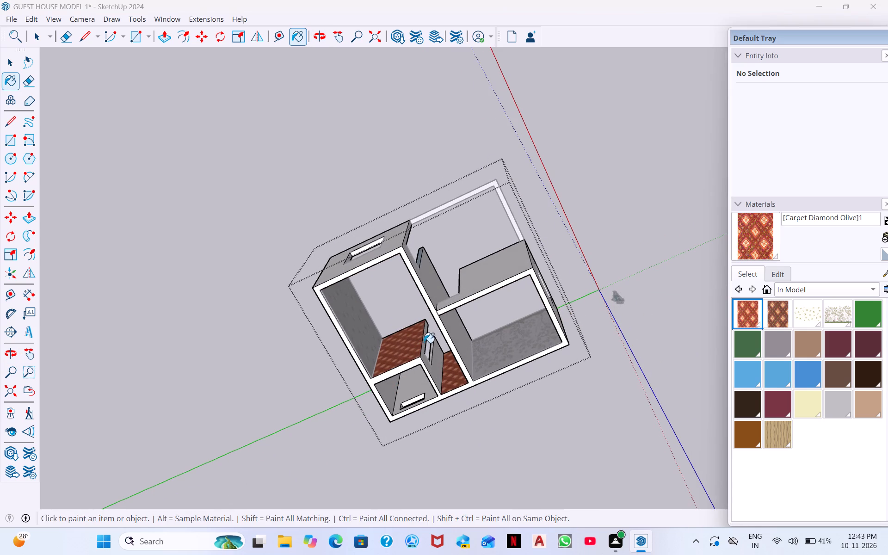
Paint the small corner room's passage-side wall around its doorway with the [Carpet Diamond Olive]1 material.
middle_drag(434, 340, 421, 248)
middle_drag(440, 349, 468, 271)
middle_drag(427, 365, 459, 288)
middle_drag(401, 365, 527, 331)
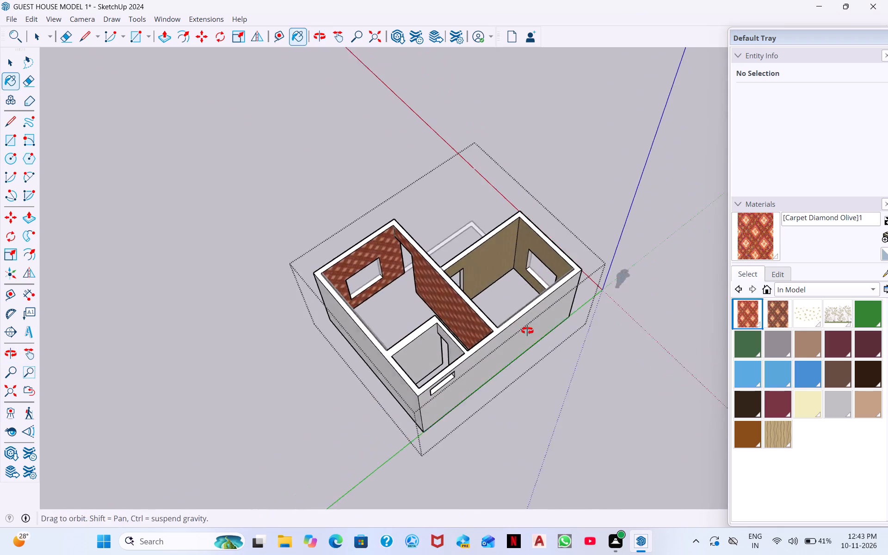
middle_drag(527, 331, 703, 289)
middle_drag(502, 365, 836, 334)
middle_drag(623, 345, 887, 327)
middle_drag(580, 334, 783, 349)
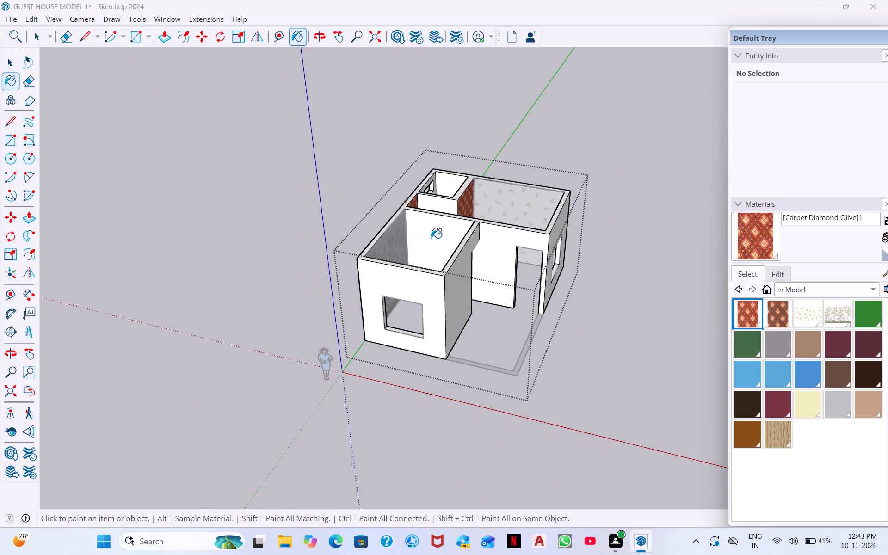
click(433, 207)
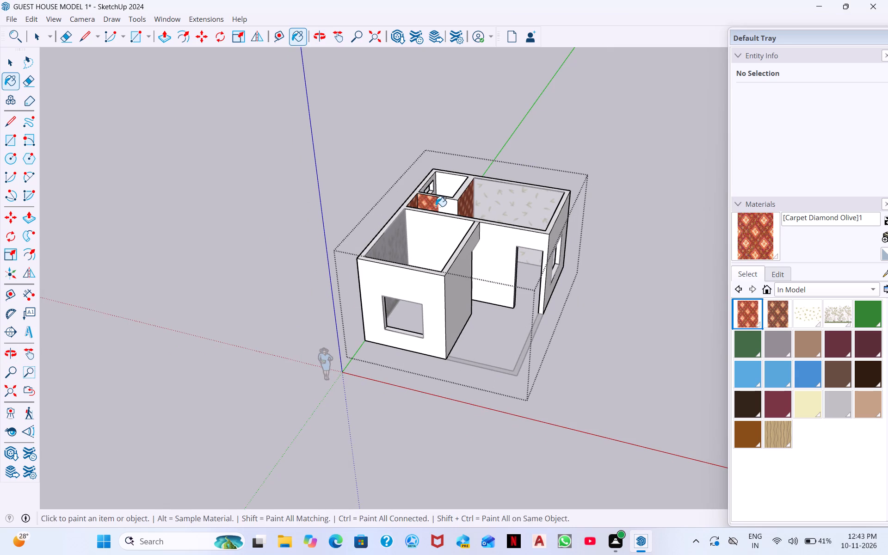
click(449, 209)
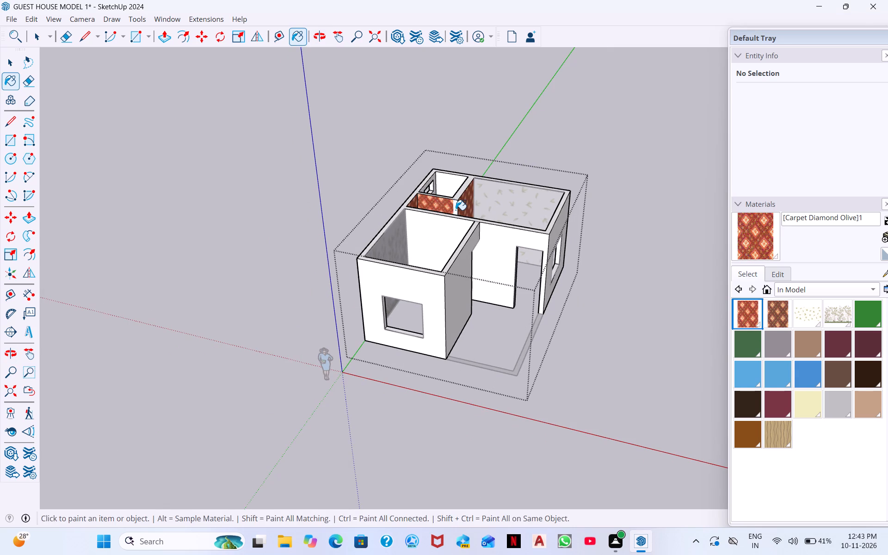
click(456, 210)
Paint the side jamb and the head underside of the large room's entrance doorway with the [Carpet Diamond Olive]1 material.
middle_drag(456, 212, 458, 391)
middle_drag(449, 211, 450, 288)
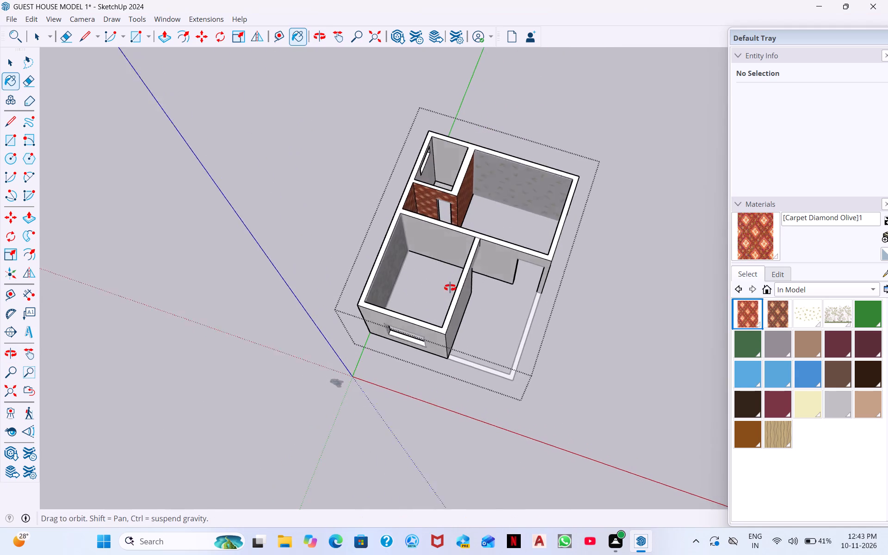
middle_drag(450, 288, 472, 197)
middle_drag(537, 270, 541, 204)
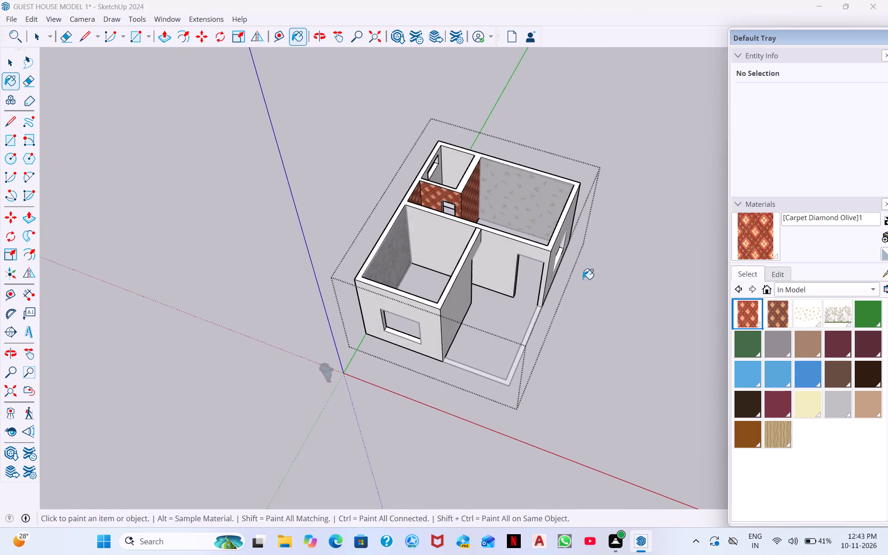
middle_drag(583, 284, 556, 210)
middle_drag(548, 294, 521, 223)
scroll(548, 294, down, 1)
scroll(544, 296, up, 7)
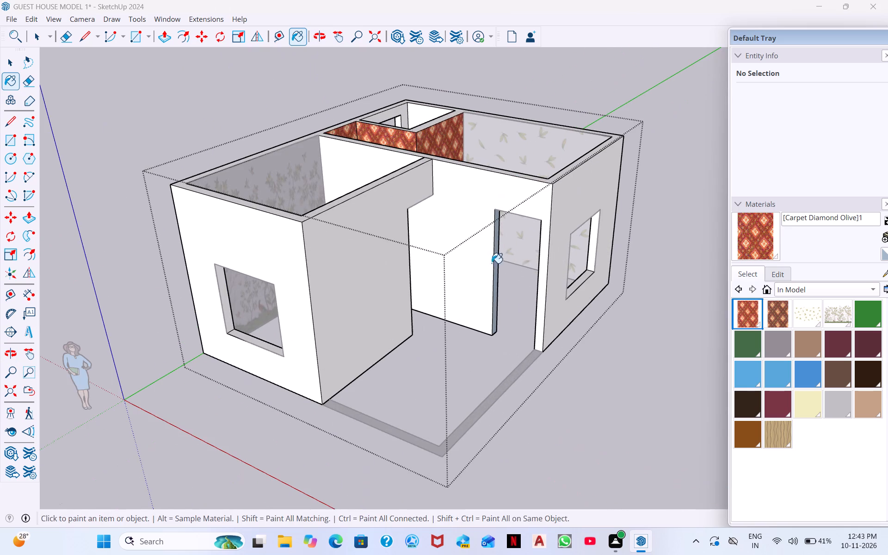
click(497, 271)
middle_drag(498, 270, 509, 228)
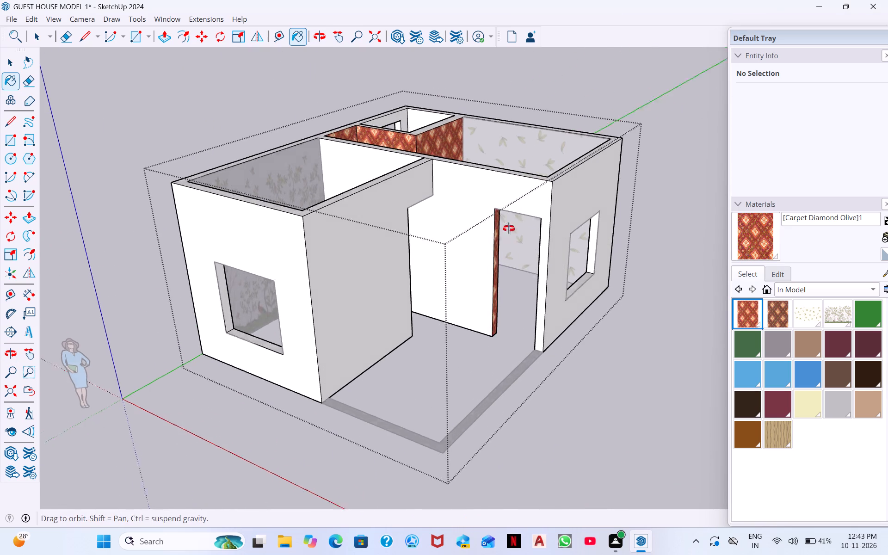
middle_drag(509, 228, 551, 193)
middle_drag(499, 222, 625, 148)
middle_drag(546, 222, 586, 159)
middle_drag(516, 243, 534, 207)
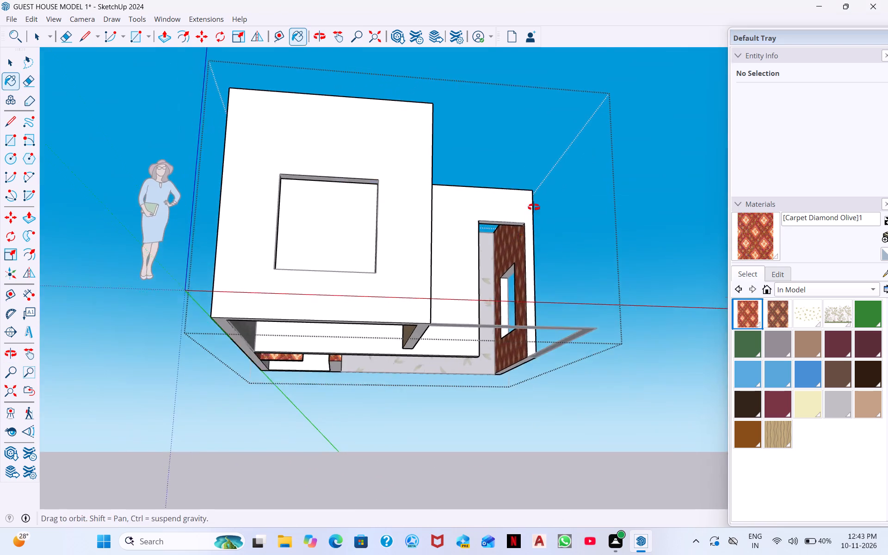
middle_drag(534, 207, 552, 172)
middle_drag(497, 252, 509, 187)
middle_drag(498, 263, 507, 207)
click(494, 280)
Inspect the guest house from below and above, checking the carpet-patterned doorway and interior walls.
middle_drag(494, 281, 476, 304)
scroll(488, 287, down, 3)
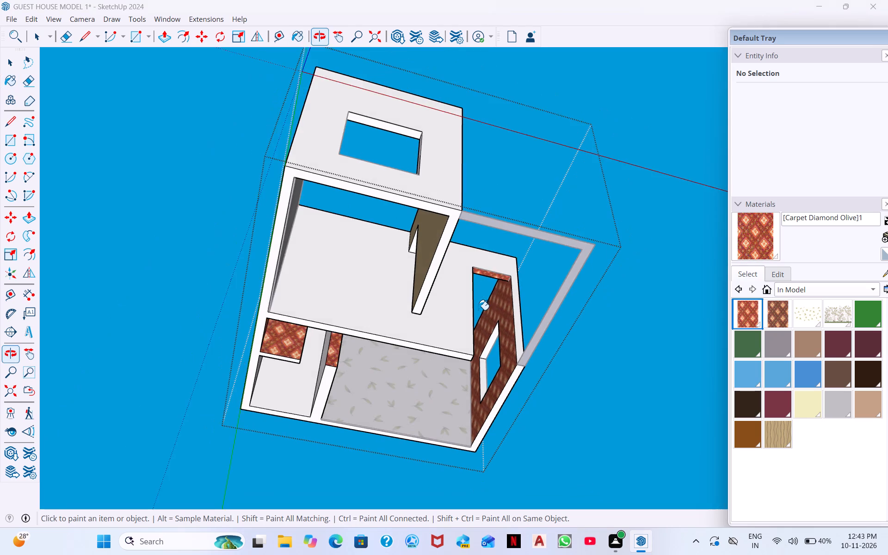
scroll(478, 310, down, 2)
middle_drag(522, 303, 511, 321)
scroll(515, 314, down, 8)
middle_click(576, 302)
middle_drag(572, 304, 409, 334)
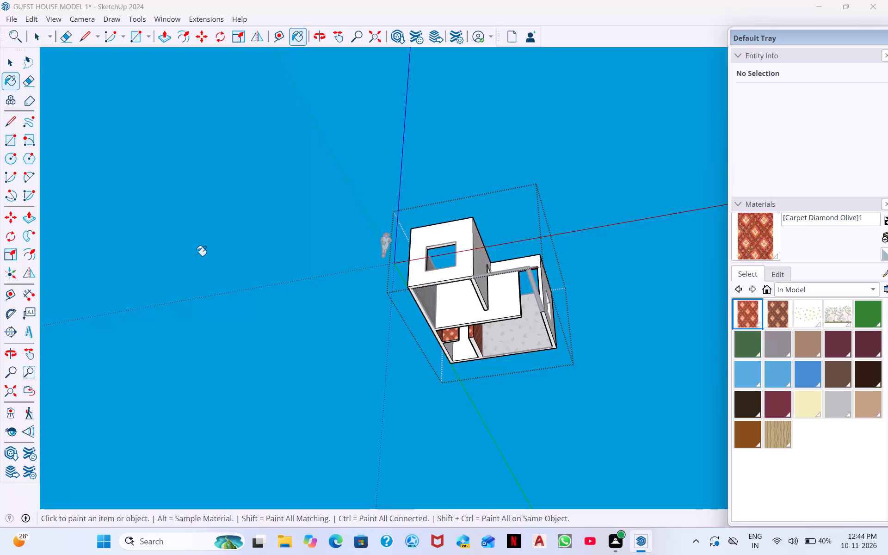
key(space)
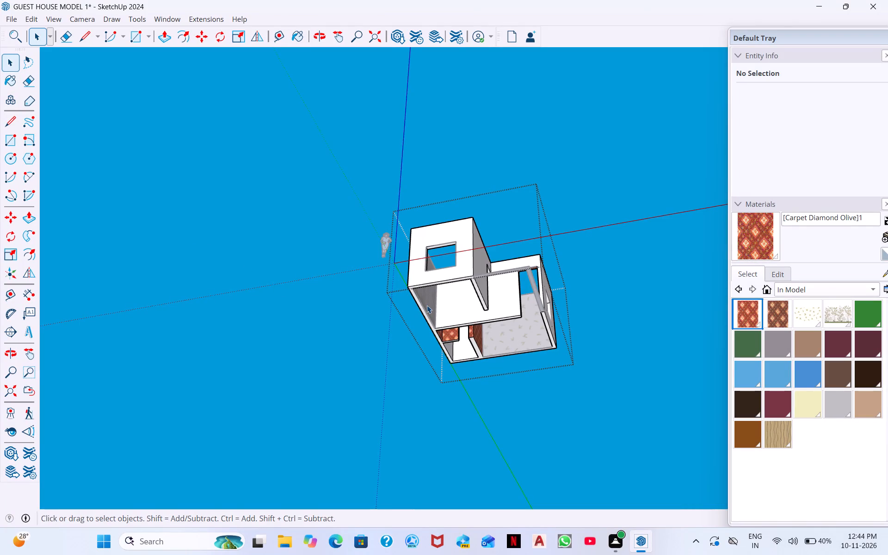
middle_drag(626, 193, 578, 284)
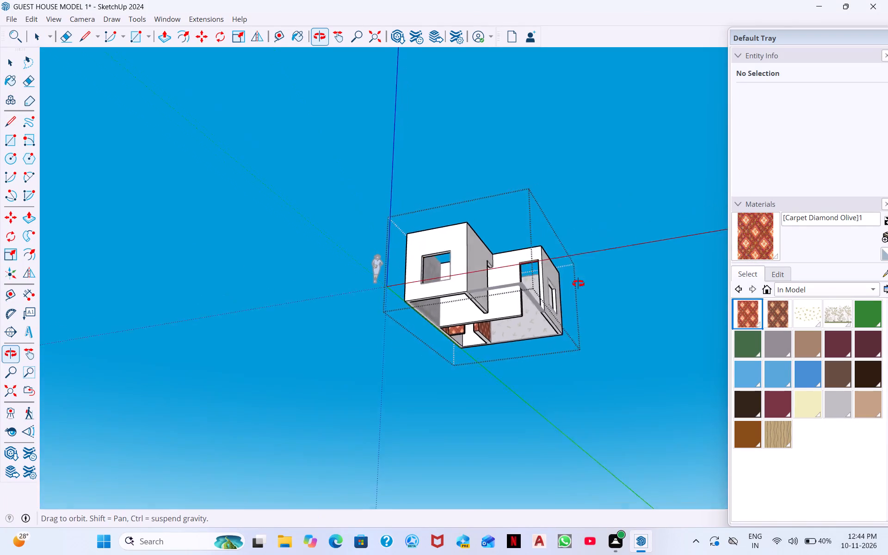
middle_drag(578, 284, 575, 289)
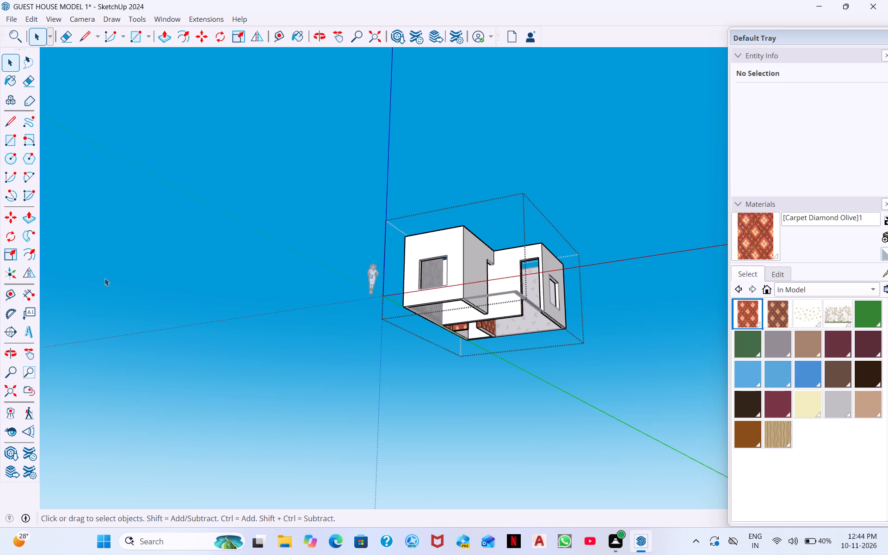
middle_drag(426, 341, 395, 478)
middle_drag(457, 356, 440, 471)
middle_drag(439, 384, 458, 446)
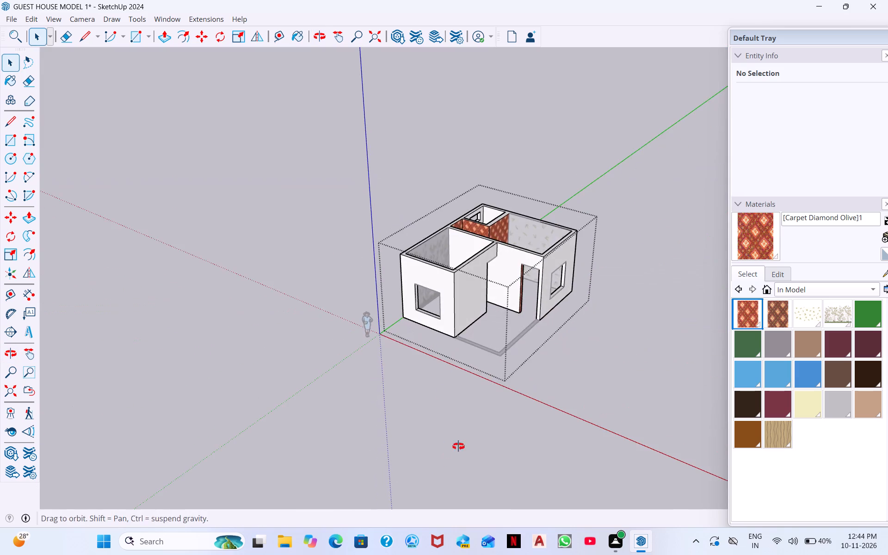
middle_drag(458, 446, 561, 502)
middle_drag(487, 388, 730, 405)
middle_drag(729, 405, 245, 355)
middle_drag(540, 333, 246, 326)
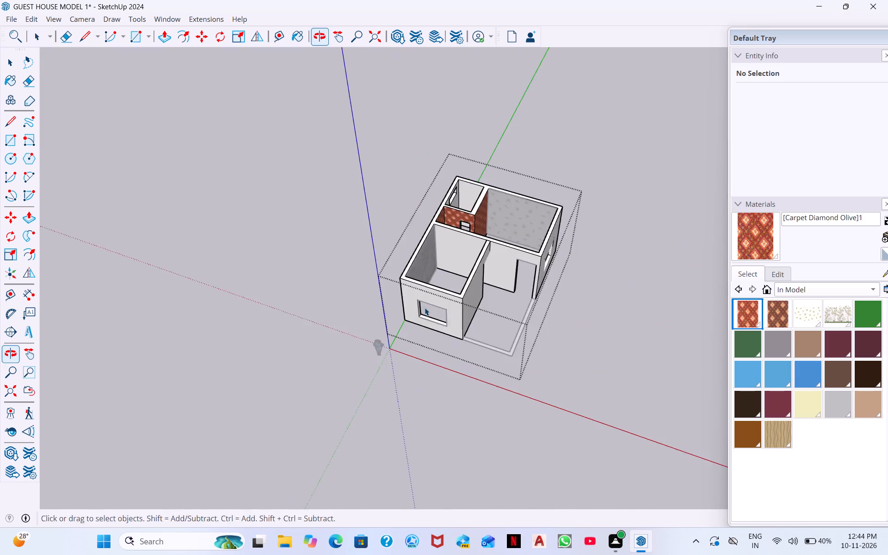
middle_drag(596, 351, 327, 321)
Select the floral bird-wallpapered wall and compare its appearance with the wood-textured and carpet-patterned walls of the adjoining rooms.
scroll(450, 271, up, 7)
middle_drag(464, 256, 430, 206)
scroll(464, 256, up, 1)
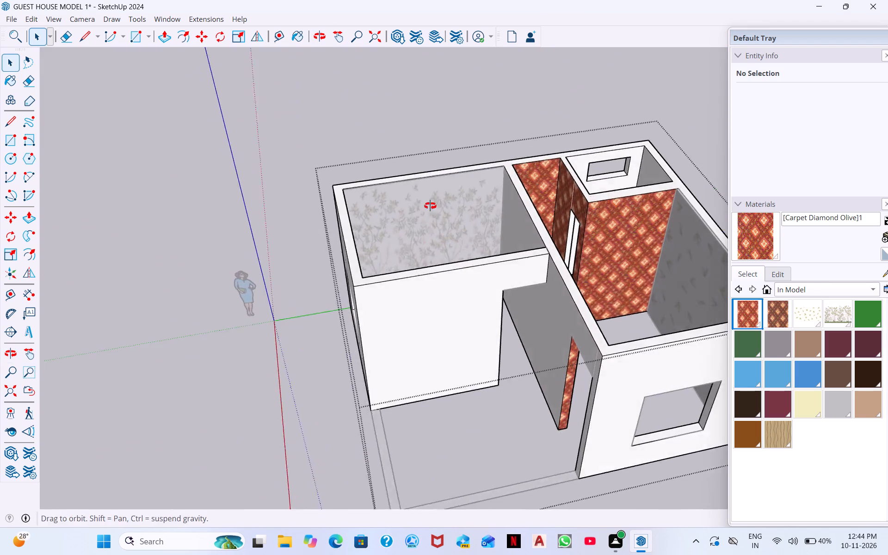
middle_drag(430, 206, 423, 194)
scroll(451, 246, up, 12)
middle_drag(456, 233, 451, 302)
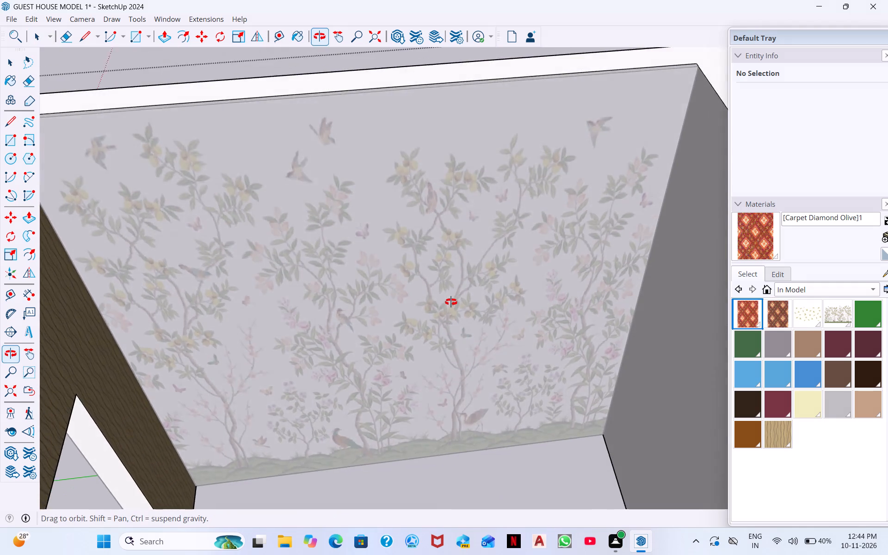
middle_drag(451, 302, 452, 243)
click(451, 258)
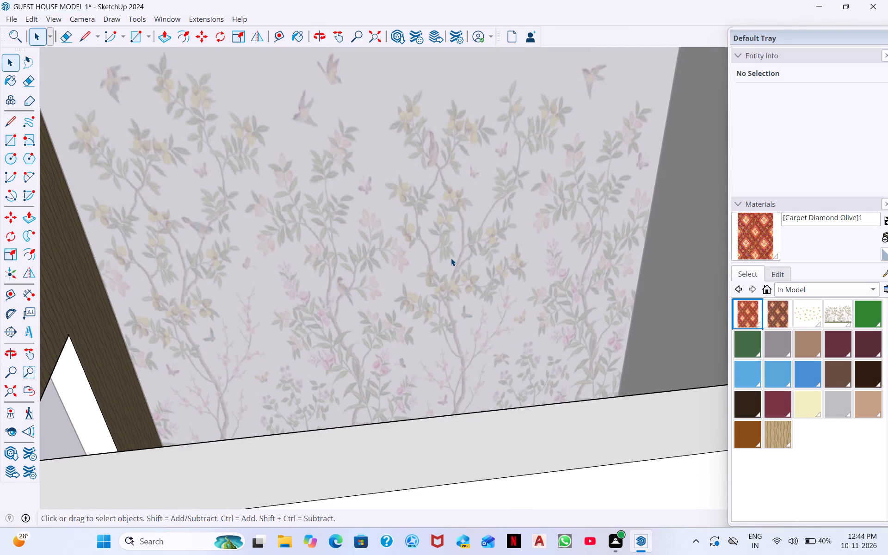
scroll(381, 306, down, 10)
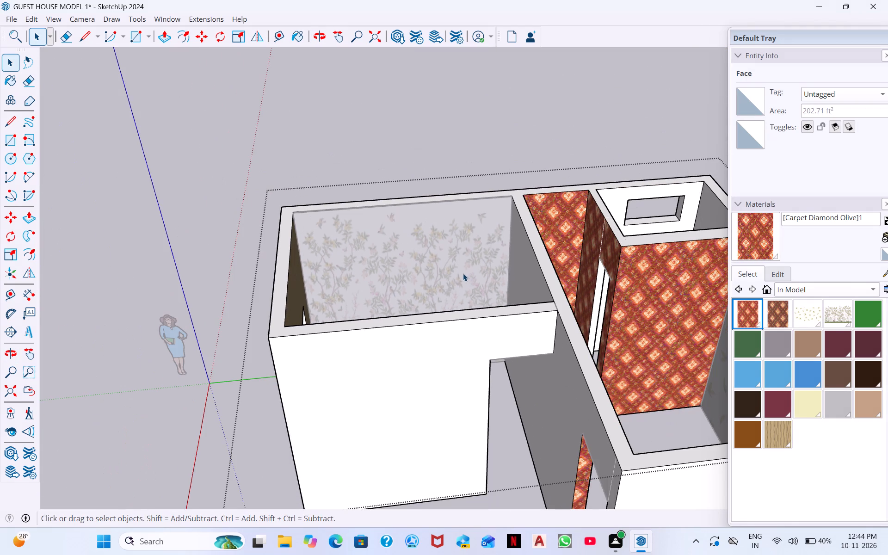
scroll(454, 275, up, 2)
middle_drag(463, 277, 160, 336)
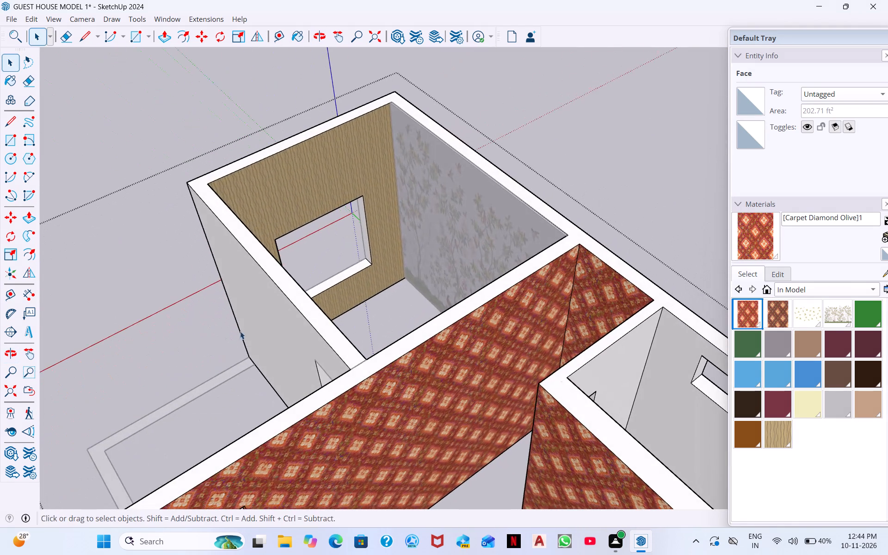
middle_drag(388, 326, 68, 325)
middle_drag(316, 295, 177, 316)
middle_drag(362, 311, 243, 339)
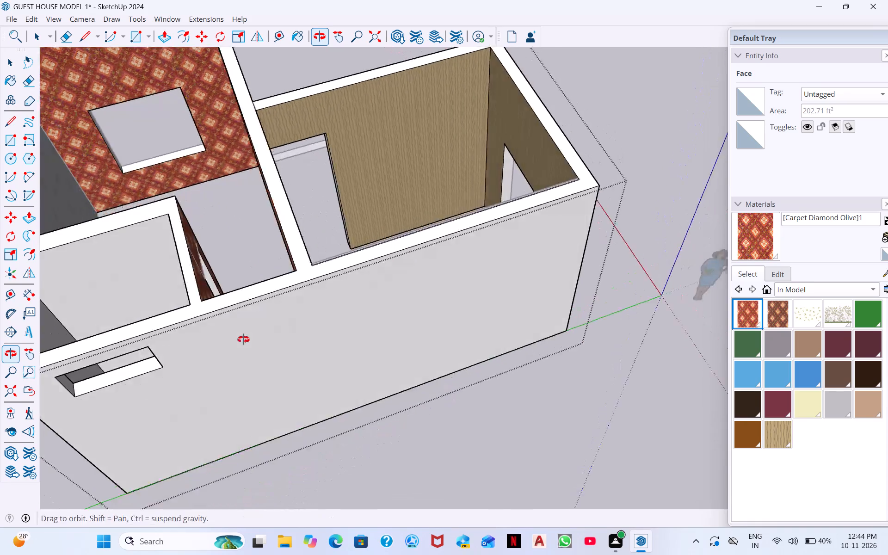
middle_drag(243, 339, 238, 339)
middle_drag(361, 313, 228, 345)
middle_drag(336, 328, 287, 266)
middle_click(339, 315)
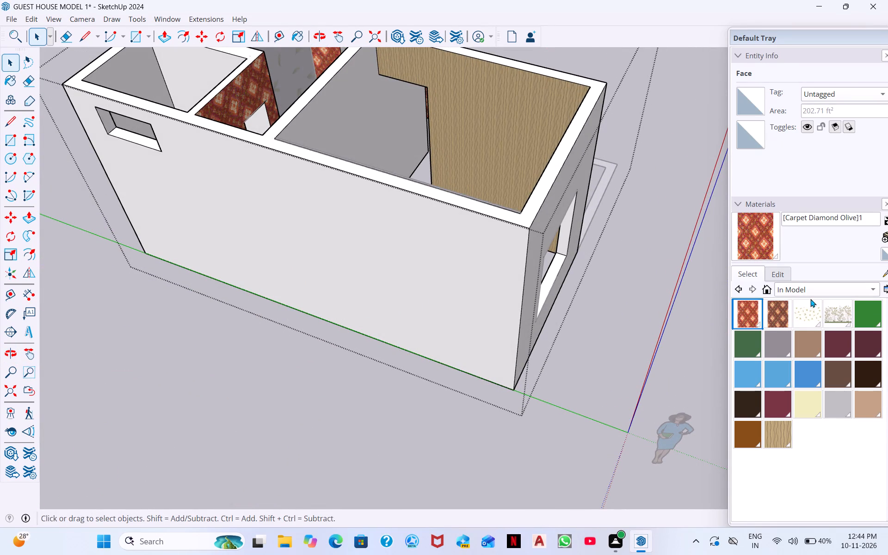
Repaint the narrow passage's doorway wall and end wall with the PDM_Wallquest_gs62702 wallpaper.
click(808, 323)
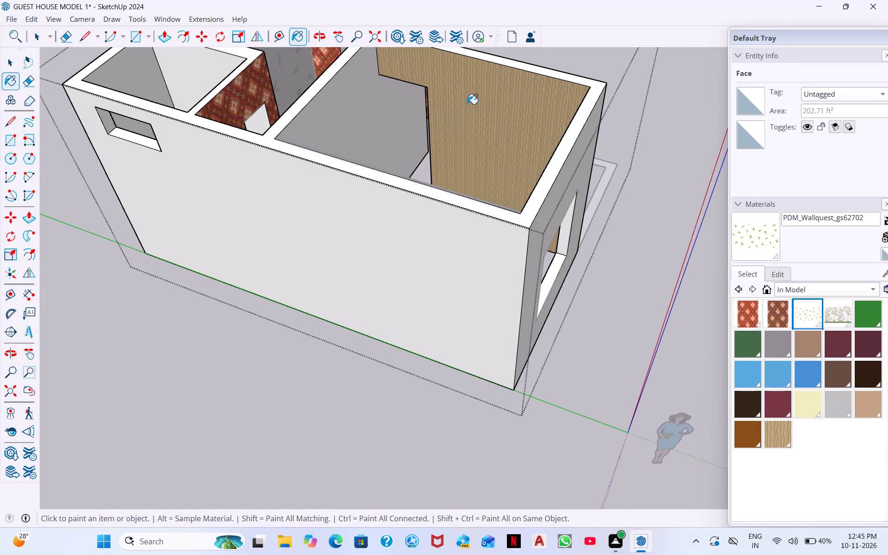
click(232, 105)
click(260, 92)
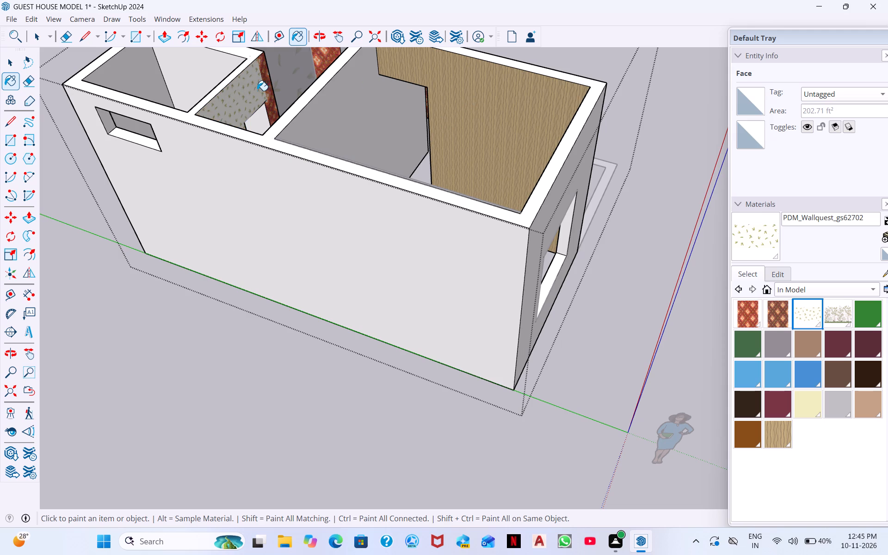
click(267, 86)
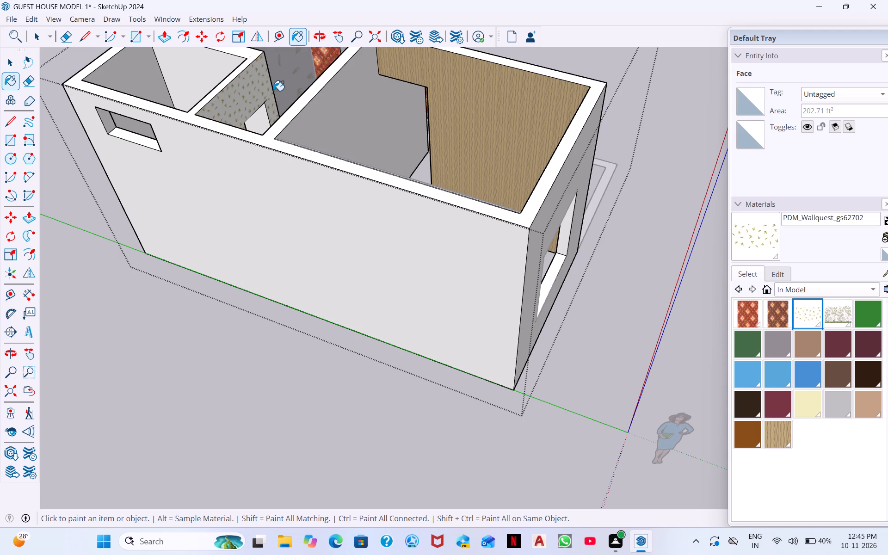
middle_drag(273, 93, 247, 277)
middle_drag(257, 192, 246, 222)
middle_drag(243, 240, 247, 299)
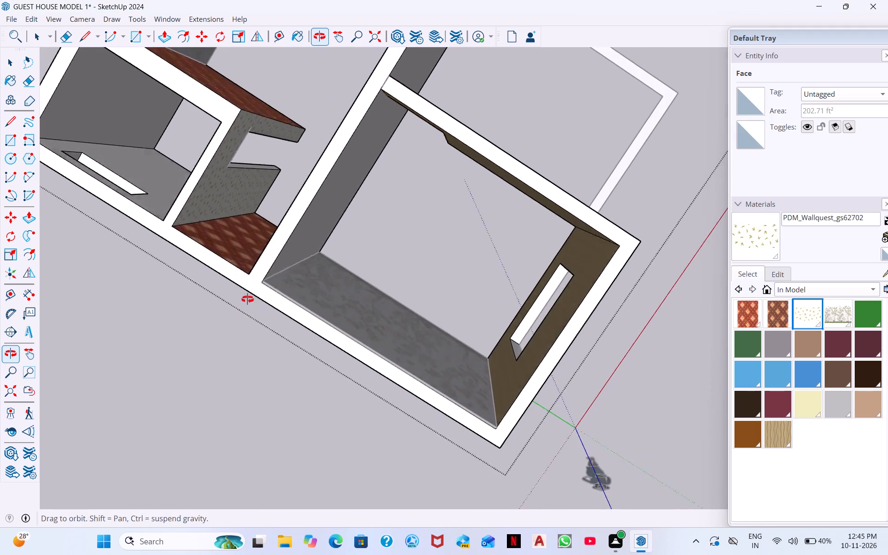
middle_drag(247, 299, 249, 307)
click(220, 240)
Repaint the large room's long partition wall and window wall with the PDM_Wallquest_gs62702 wallpaper.
middle_drag(248, 224, 428, 216)
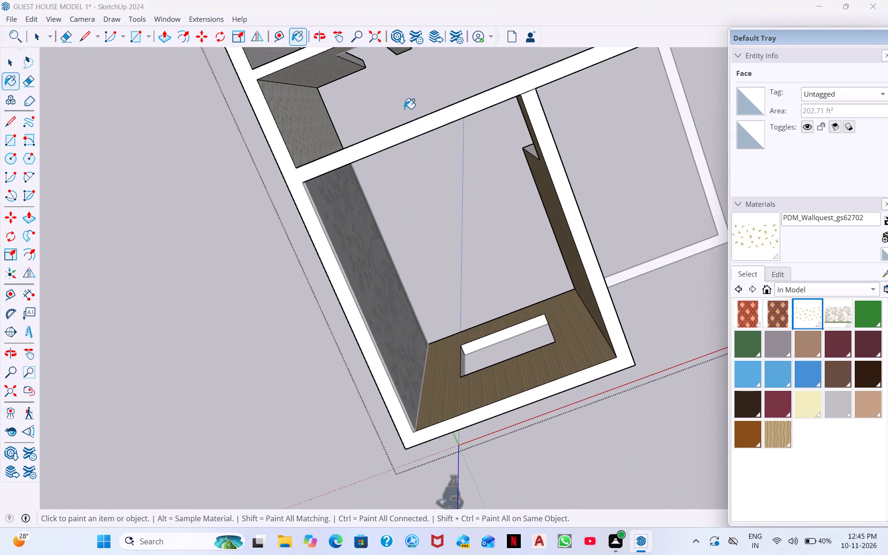
middle_drag(421, 118, 522, 270)
click(539, 223)
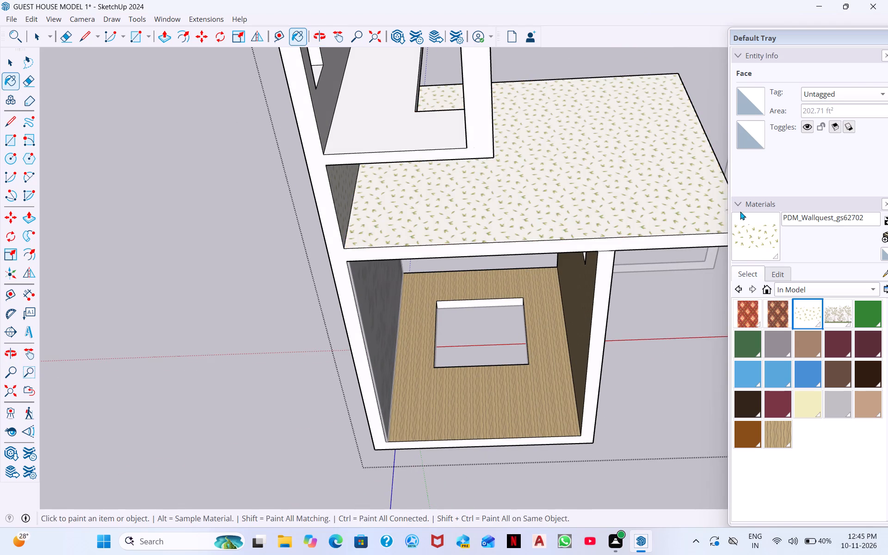
middle_drag(723, 215, 461, 104)
middle_drag(505, 130, 485, 65)
scroll(466, 134, down, 1)
middle_drag(454, 153, 513, 74)
middle_drag(479, 166, 504, 121)
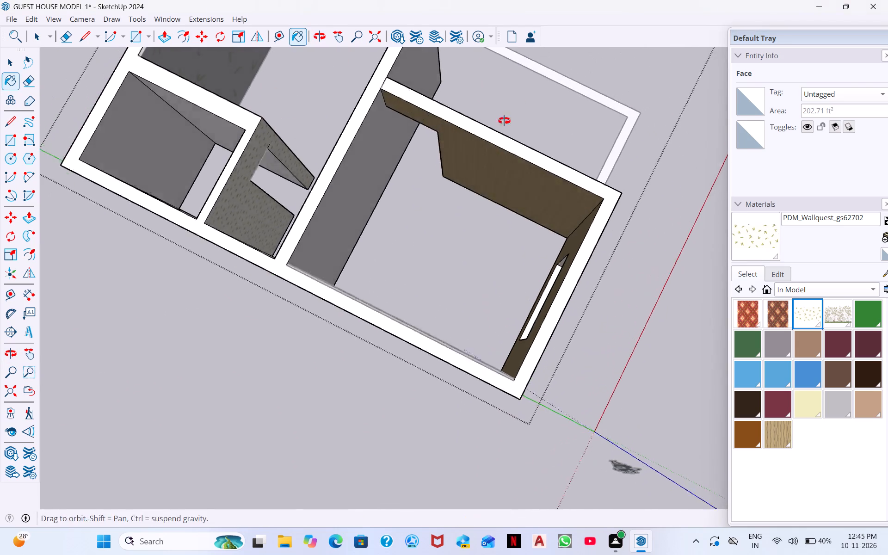
middle_drag(504, 121, 531, 86)
middle_drag(423, 196, 598, 142)
middle_drag(260, 195, 438, 139)
click(115, 179)
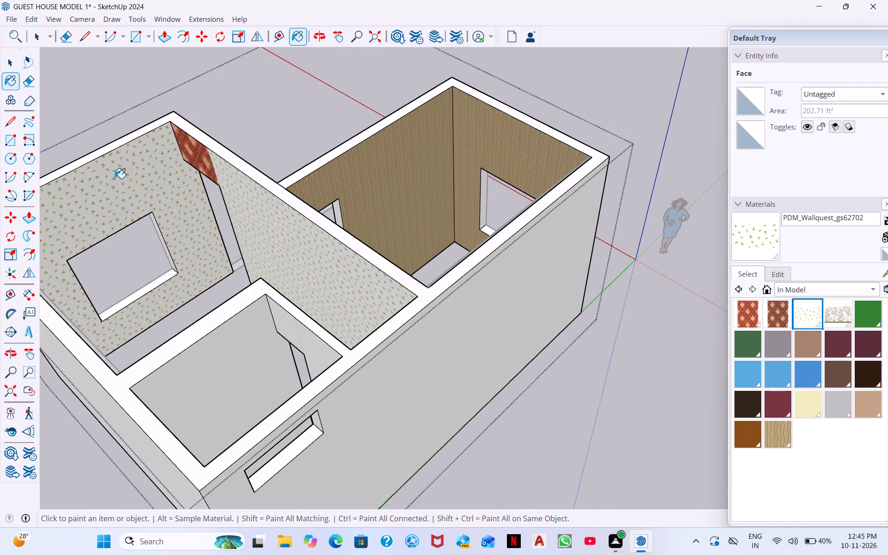
Repaint the carpet-patterned area above the large room's doorway and the wall shared with the small room with PDM_Wallquest_gs62702 wallpaper.
click(196, 158)
middle_drag(201, 178, 228, 117)
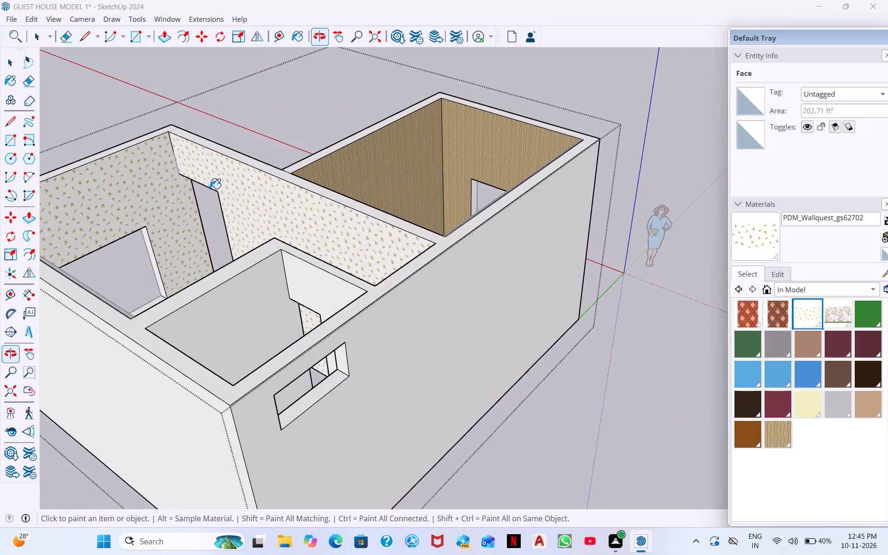
middle_drag(202, 199, 5, 219)
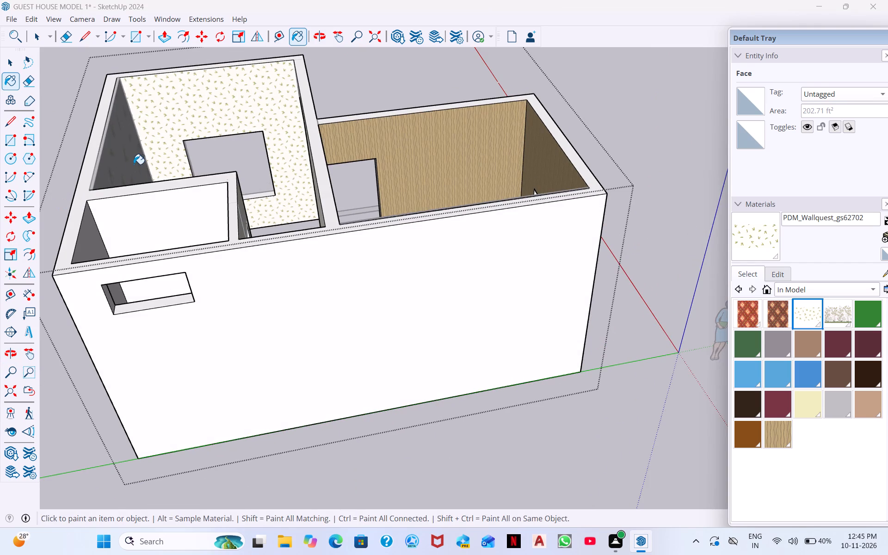
middle_drag(151, 160, 6, 245)
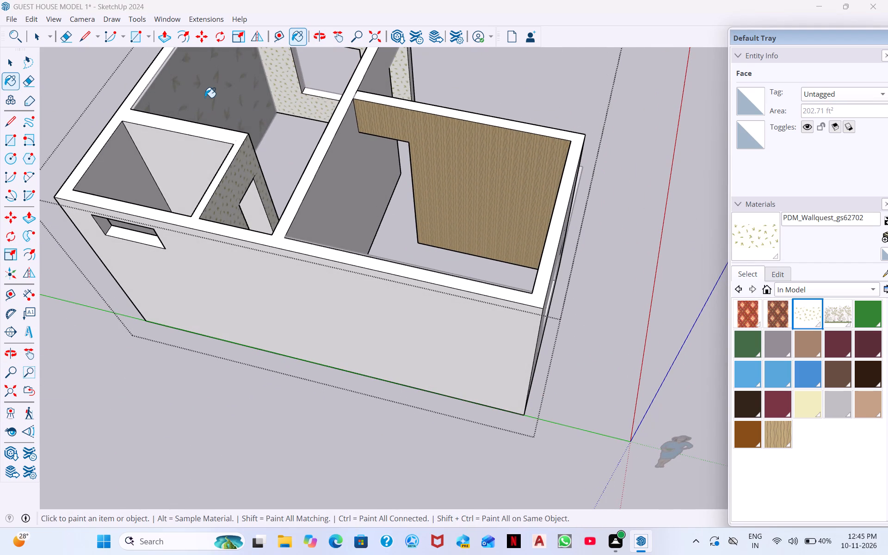
middle_drag(262, 119, 253, 166)
click(231, 95)
click(199, 95)
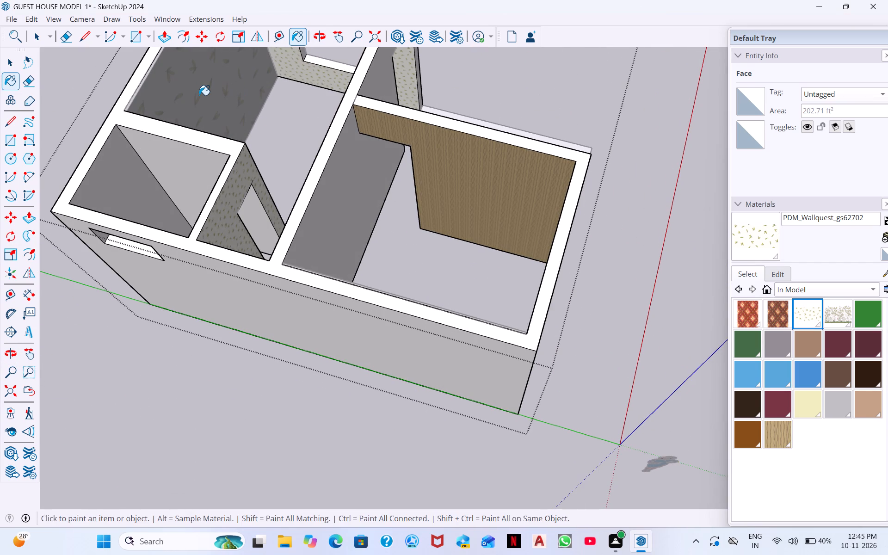
middle_drag(194, 97, 299, 345)
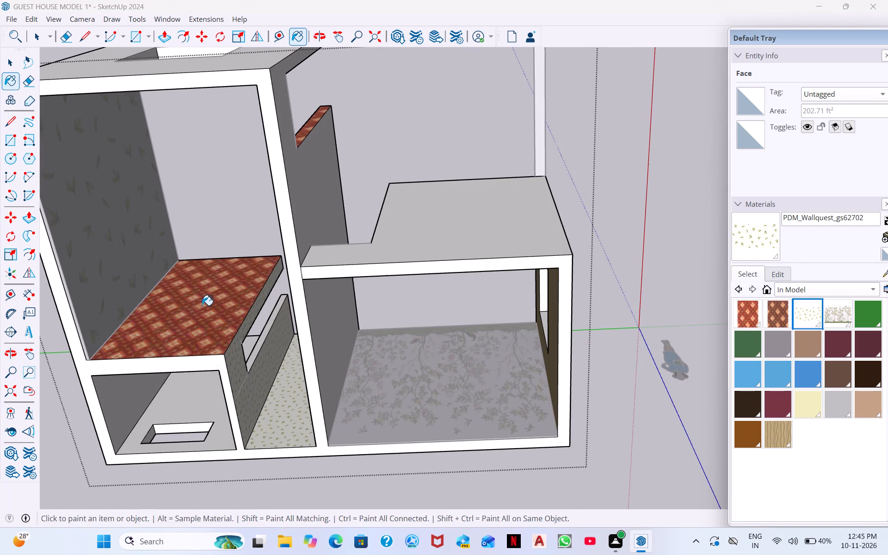
click(202, 305)
Repaint the remaining carpet-patterned inner edge faces of the large room's doorway with the PDM_Wallquest_gs62702 wallpaper.
middle_drag(242, 297, 168, 401)
scroll(242, 297, down, 1)
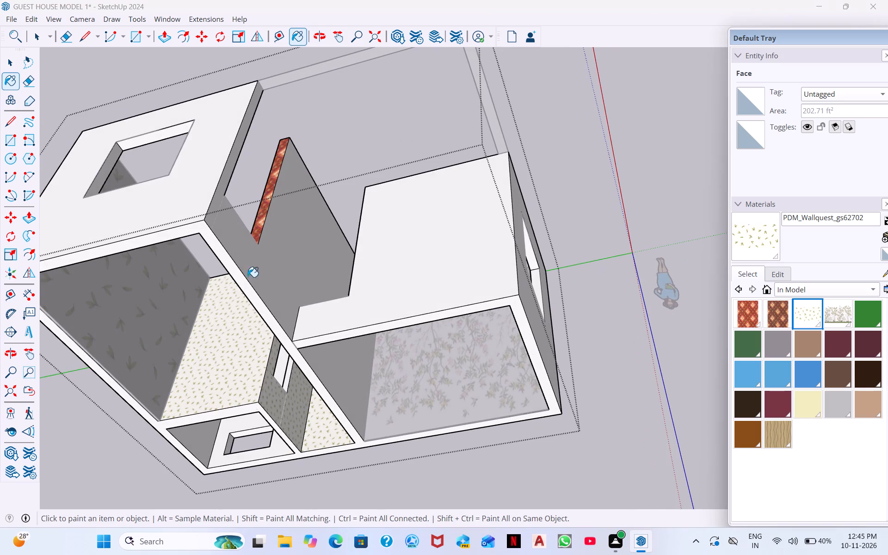
click(260, 225)
middle_drag(251, 241, 180, 295)
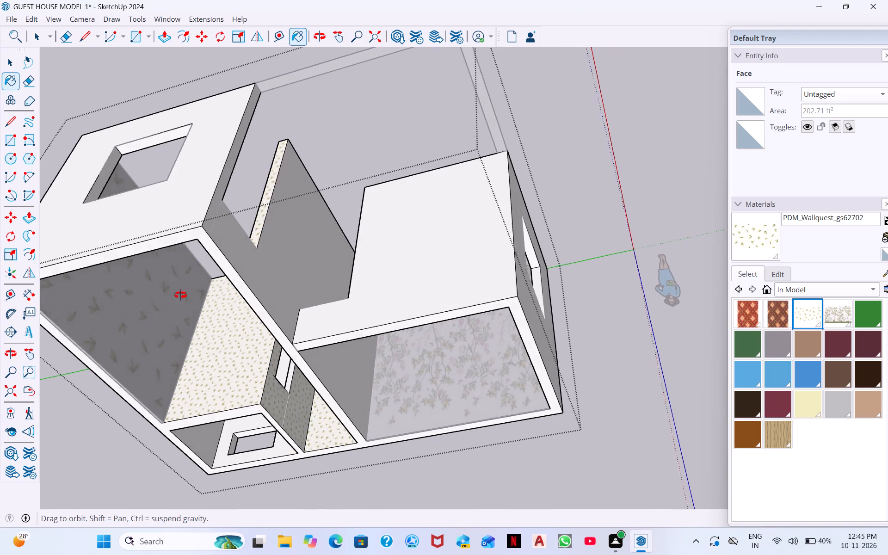
middle_drag(180, 295, 48, 420)
middle_drag(265, 267, 40, 358)
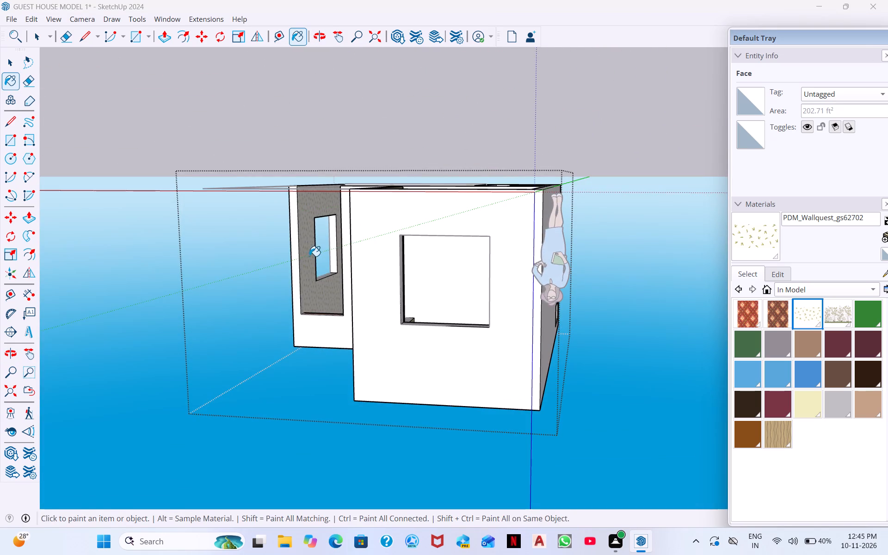
middle_drag(318, 284, 334, 434)
middle_drag(329, 278, 327, 362)
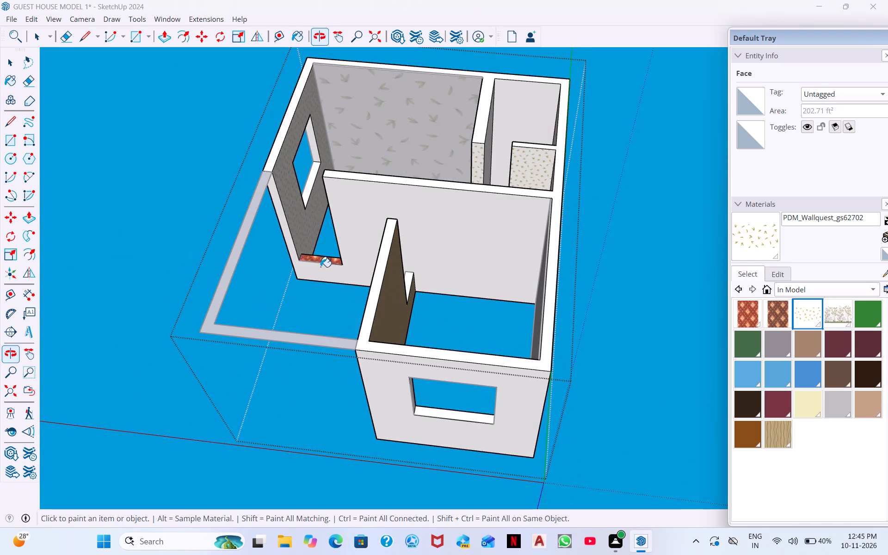
click(317, 260)
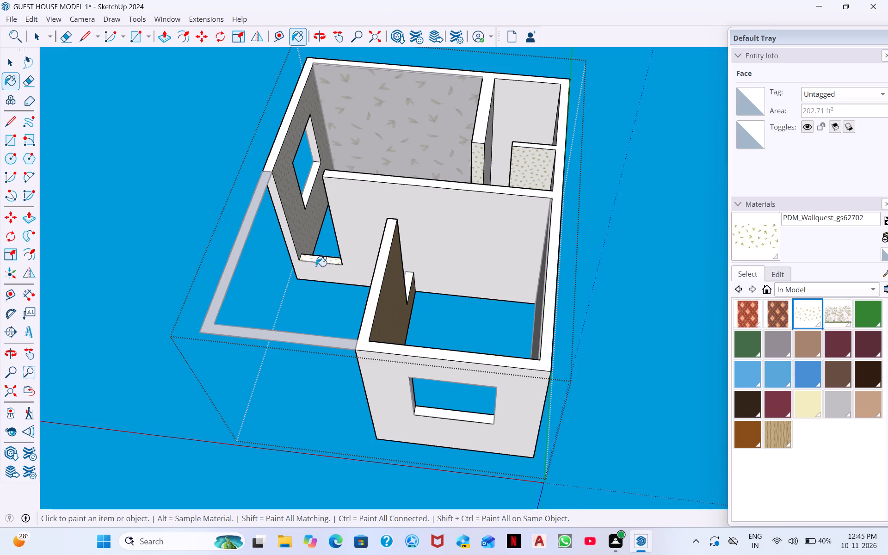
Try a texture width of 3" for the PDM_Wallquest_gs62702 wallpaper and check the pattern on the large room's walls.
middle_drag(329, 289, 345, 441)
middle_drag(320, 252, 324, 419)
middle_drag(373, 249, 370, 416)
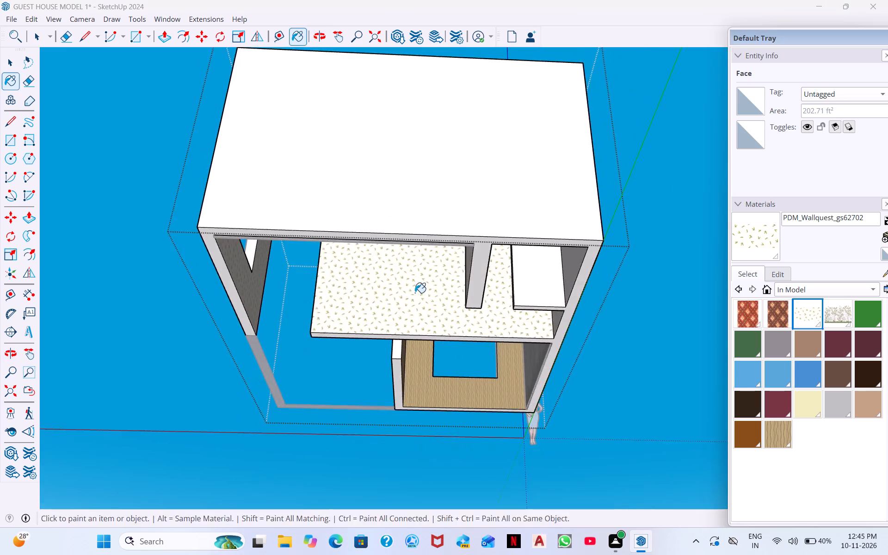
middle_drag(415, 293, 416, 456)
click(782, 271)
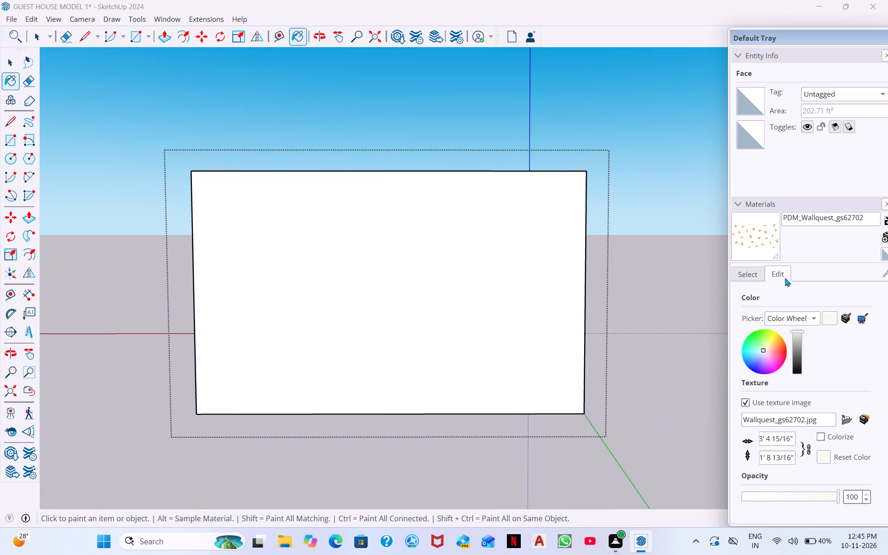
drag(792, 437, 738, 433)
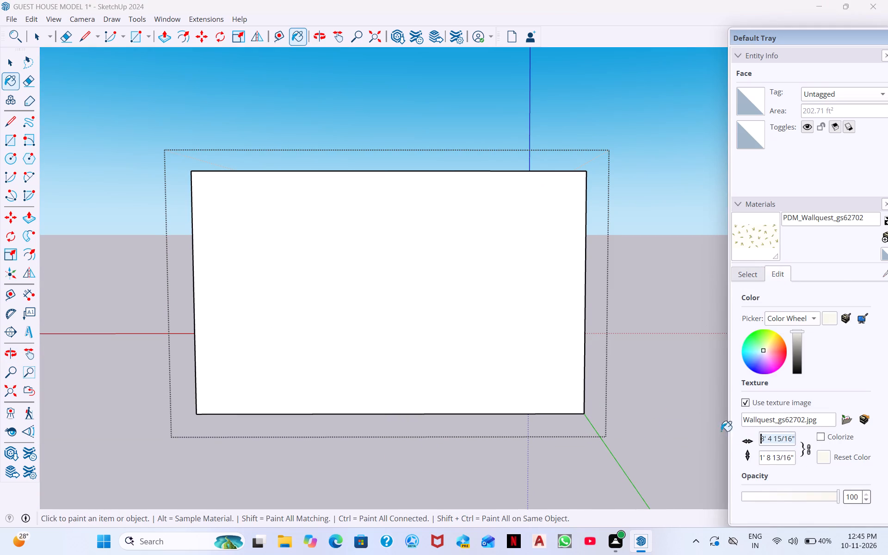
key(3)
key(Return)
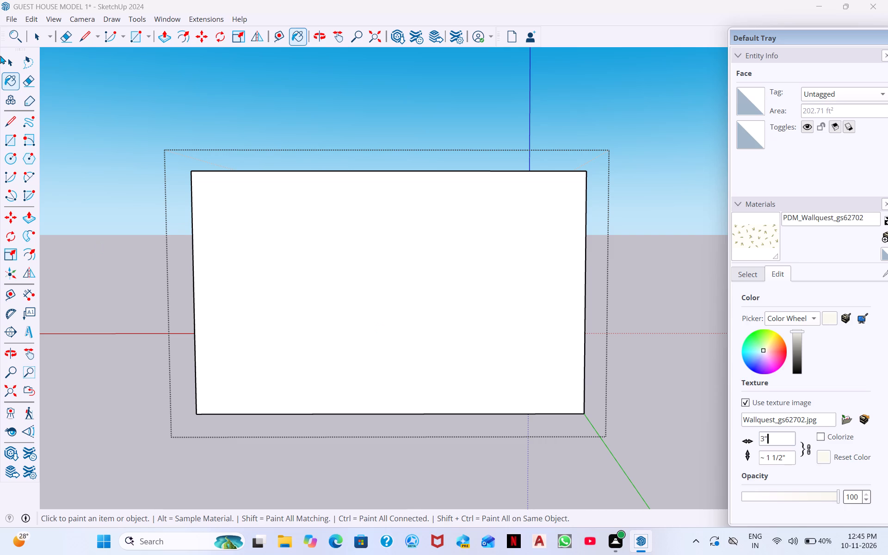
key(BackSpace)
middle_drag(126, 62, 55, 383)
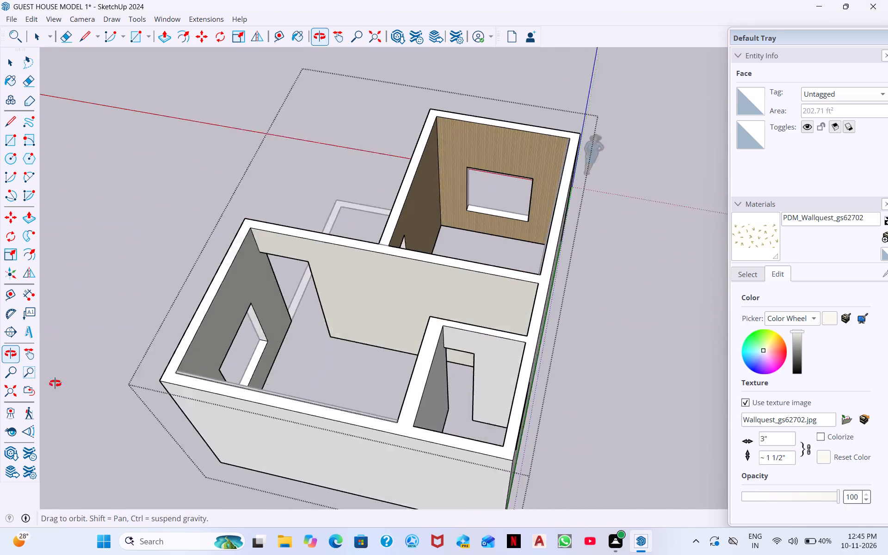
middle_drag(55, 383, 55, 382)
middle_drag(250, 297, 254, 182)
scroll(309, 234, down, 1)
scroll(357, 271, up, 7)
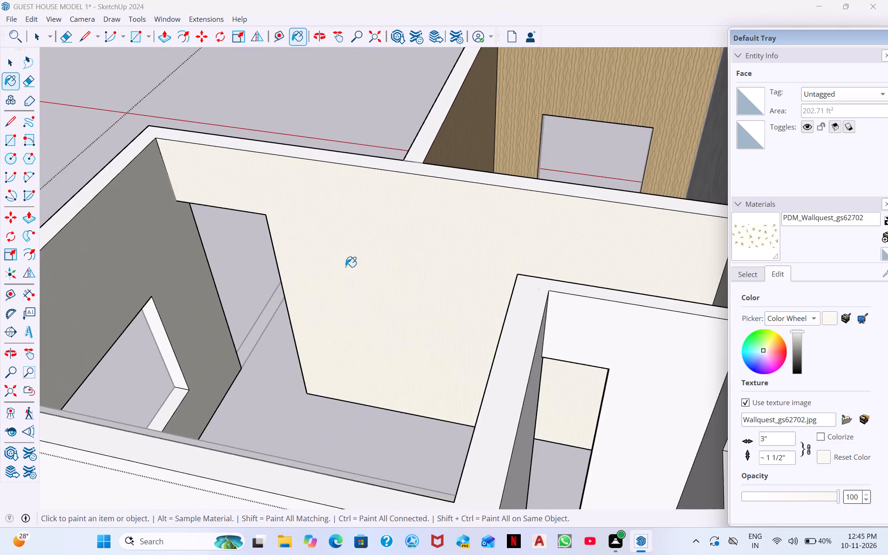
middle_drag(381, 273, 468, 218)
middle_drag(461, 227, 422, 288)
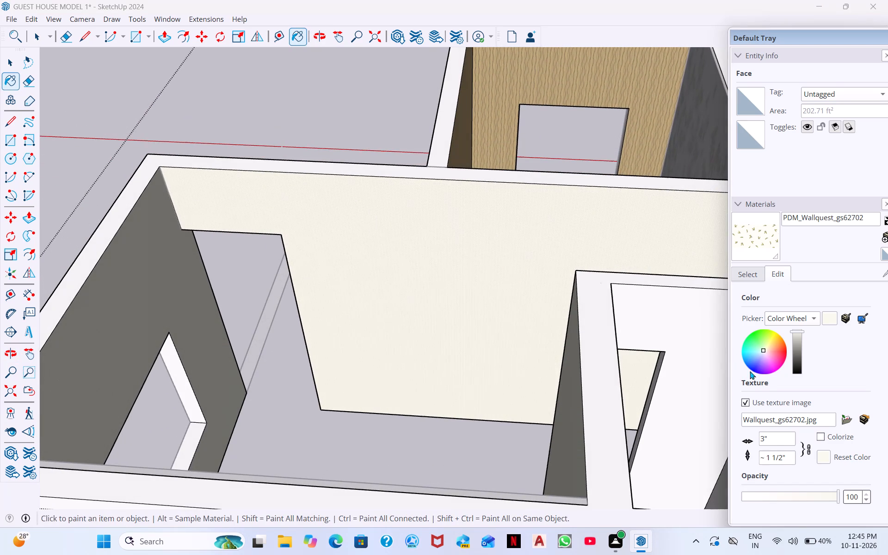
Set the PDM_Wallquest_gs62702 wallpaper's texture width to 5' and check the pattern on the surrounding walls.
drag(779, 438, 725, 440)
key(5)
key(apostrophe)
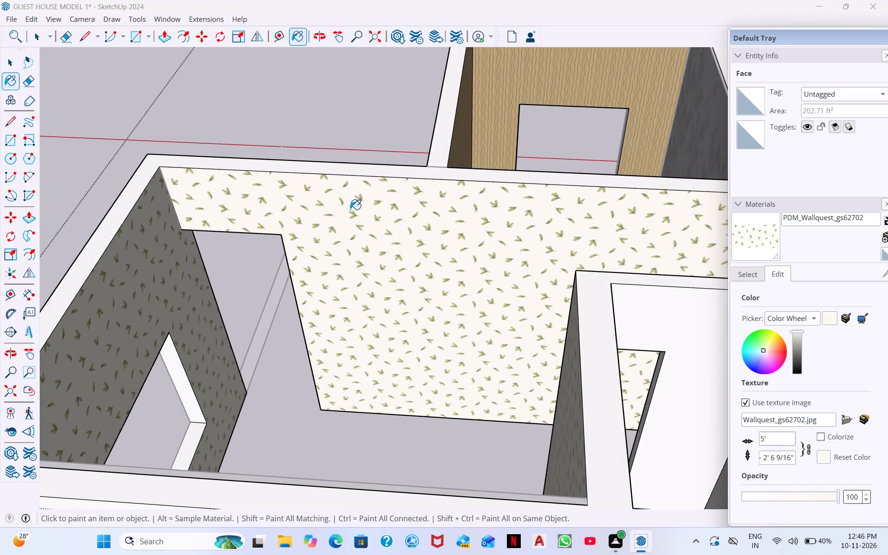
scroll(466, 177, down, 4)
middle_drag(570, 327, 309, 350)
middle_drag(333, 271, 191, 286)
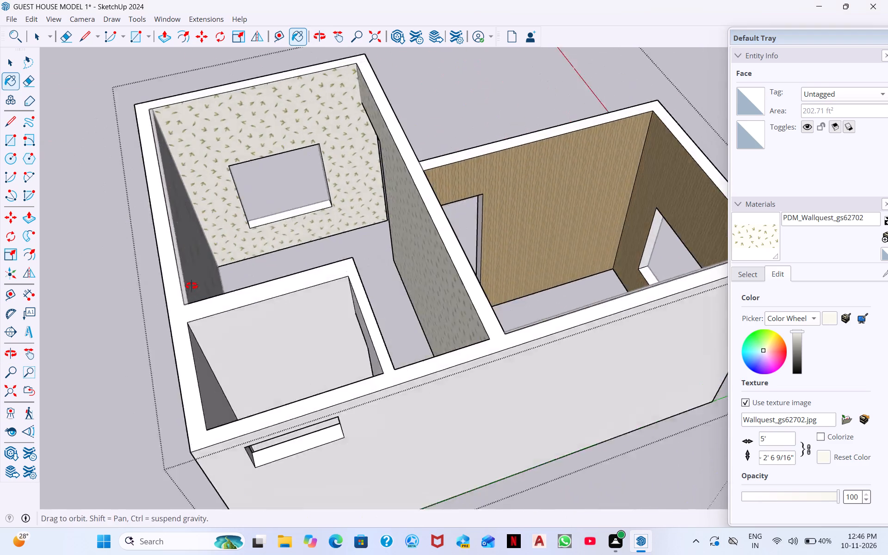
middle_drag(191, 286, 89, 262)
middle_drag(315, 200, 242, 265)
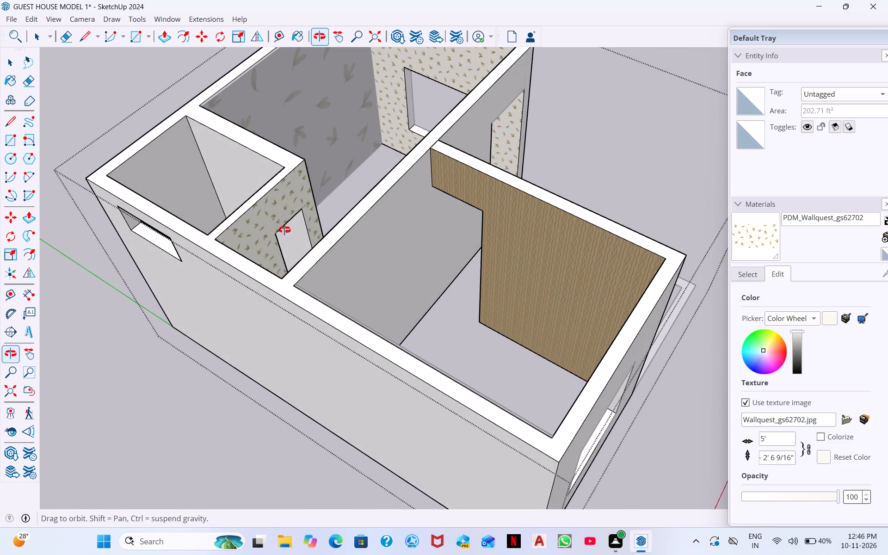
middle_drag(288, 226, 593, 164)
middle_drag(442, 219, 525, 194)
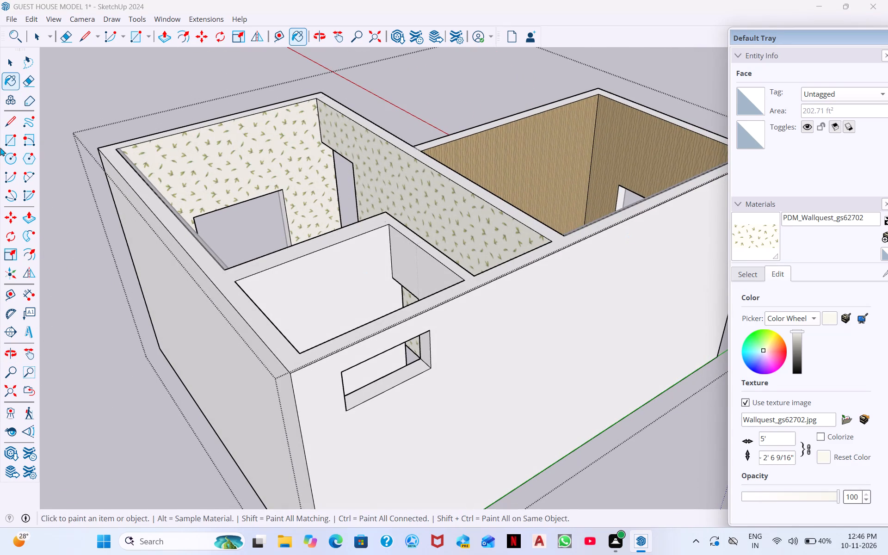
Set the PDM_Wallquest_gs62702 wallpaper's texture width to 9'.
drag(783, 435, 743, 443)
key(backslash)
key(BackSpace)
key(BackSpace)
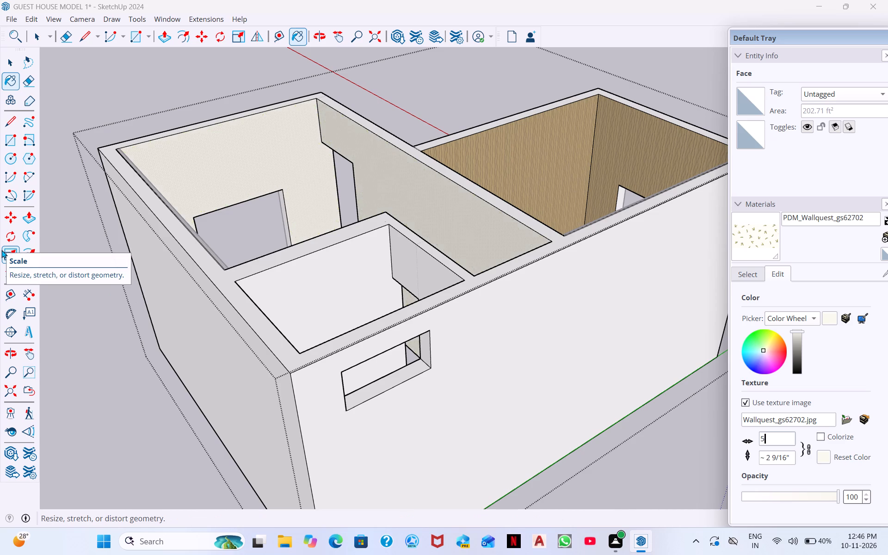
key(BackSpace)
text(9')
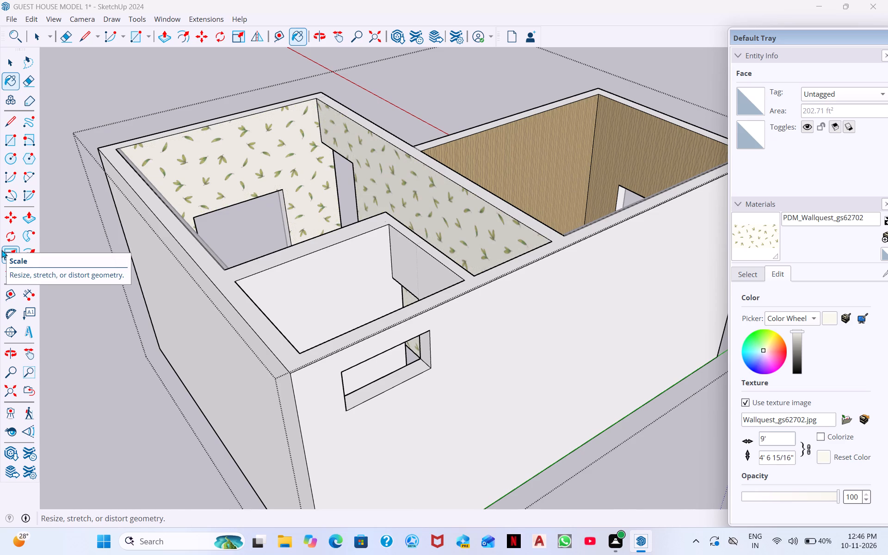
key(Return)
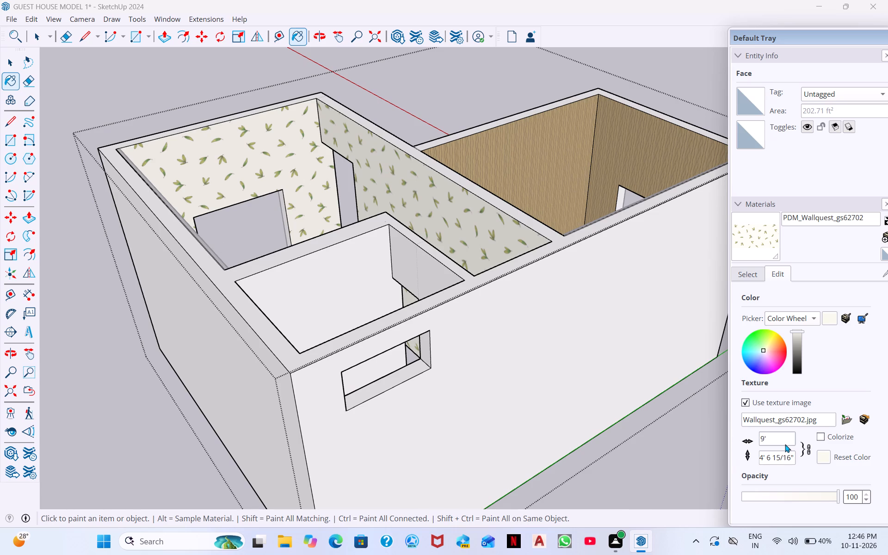
Set the PDM_Wallquest_gs62702 wallpaper's texture width to 10'.
drag(784, 443, 739, 455)
drag(777, 441, 748, 450)
drag(774, 433, 771, 434)
drag(771, 434, 751, 443)
drag(779, 437, 764, 446)
click(764, 446)
key(backslash)
key(BackSpace)
key(BackSpace)
click(777, 438)
key(BackSpace)
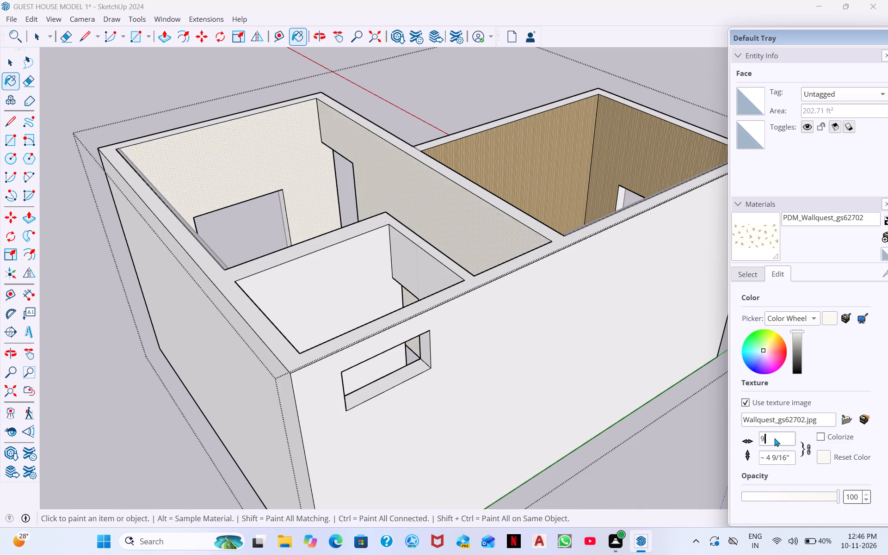
key(BackSpace)
text(10)
key(apostrophe)
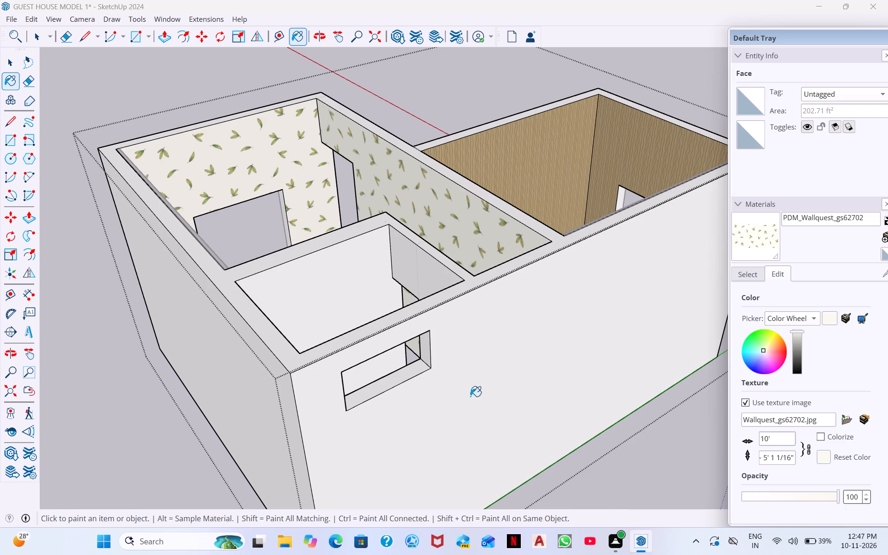
Inspect the wallpaper pattern on the interior walls of every room from several sides of the guest house.
key(space)
middle_drag(524, 229, 464, 273)
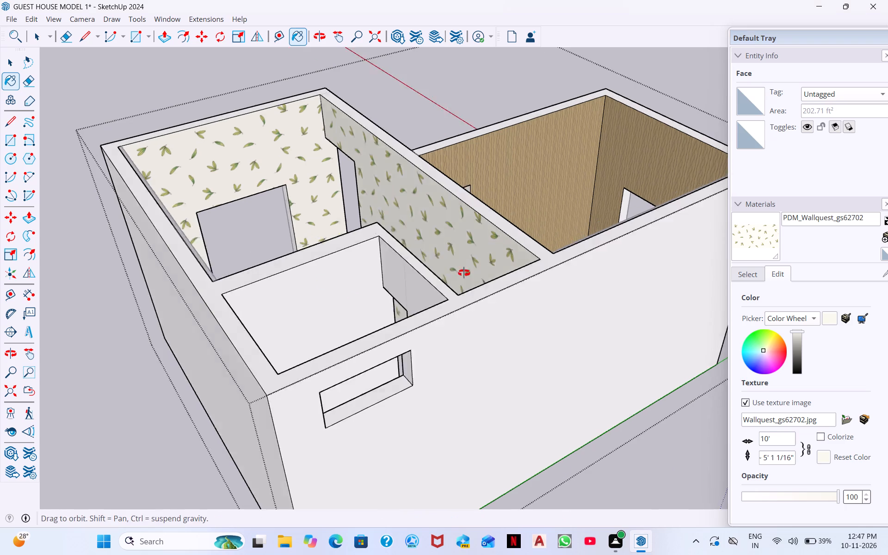
middle_drag(464, 273, 131, 166)
middle_drag(345, 205, 155, 409)
middle_drag(325, 271, 116, 387)
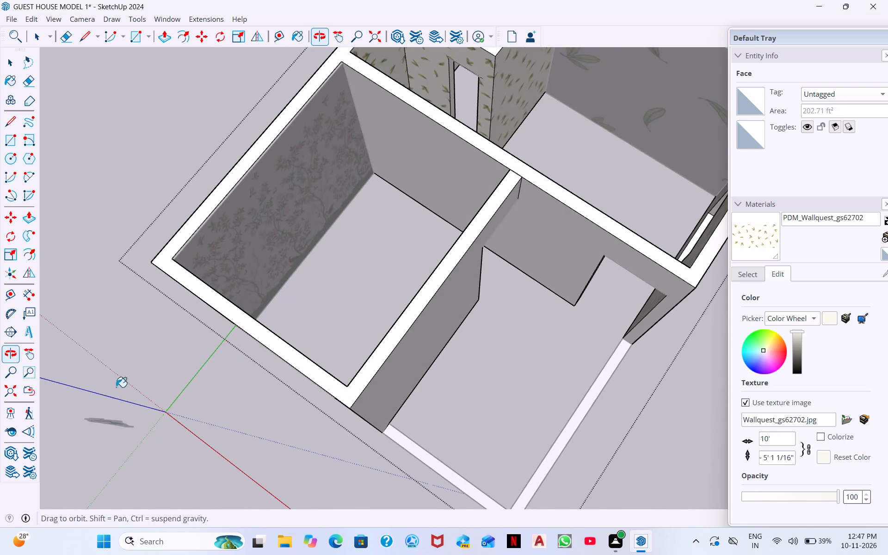
middle_drag(116, 387, 103, 391)
middle_drag(407, 279, 562, 164)
middle_drag(413, 281, 618, 102)
middle_drag(533, 214, 605, 379)
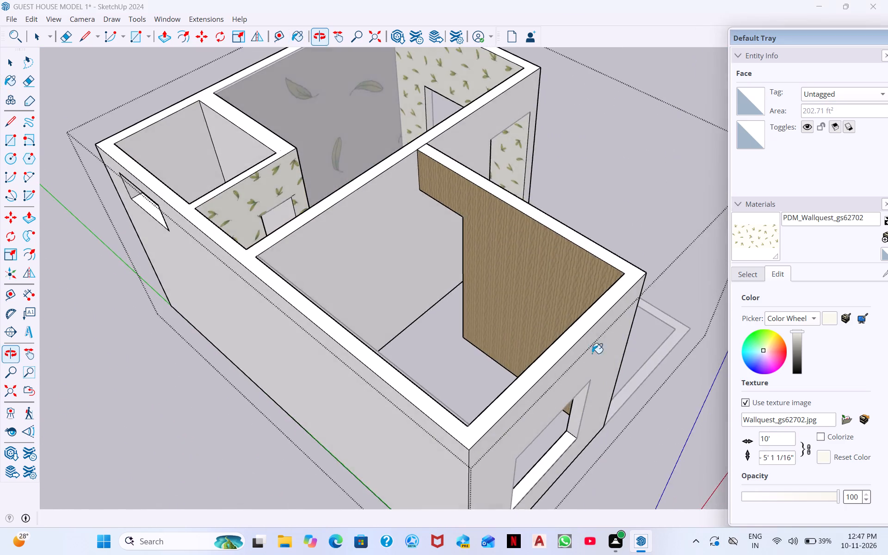
middle_drag(588, 344, 329, 226)
middle_drag(515, 191, 400, 225)
middle_drag(604, 198, 450, 278)
scroll(569, 222, down, 1)
middle_drag(568, 235, 555, 254)
scroll(554, 252, down, 5)
middle_drag(654, 240, 633, 253)
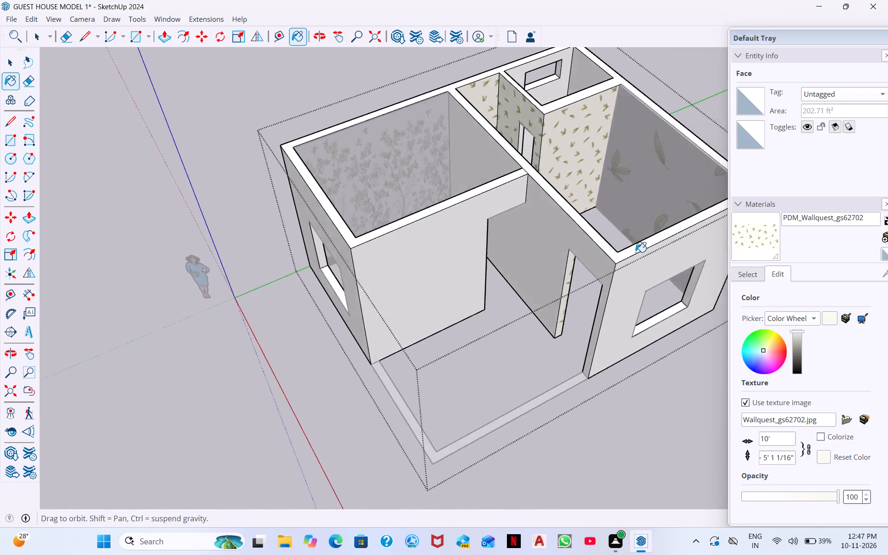
middle_drag(659, 242, 303, 196)
middle_drag(615, 321, 579, 234)
middle_drag(636, 317, 624, 239)
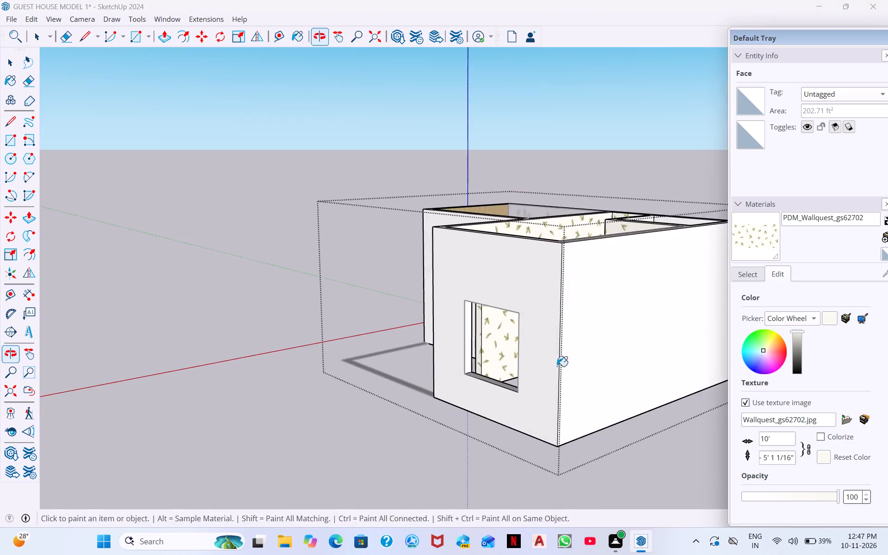
middle_drag(554, 368, 870, 247)
middle_drag(728, 300, 884, 299)
middle_drag(581, 302, 887, 333)
Exit editing of the guest house group and clear the selection.
key(space)
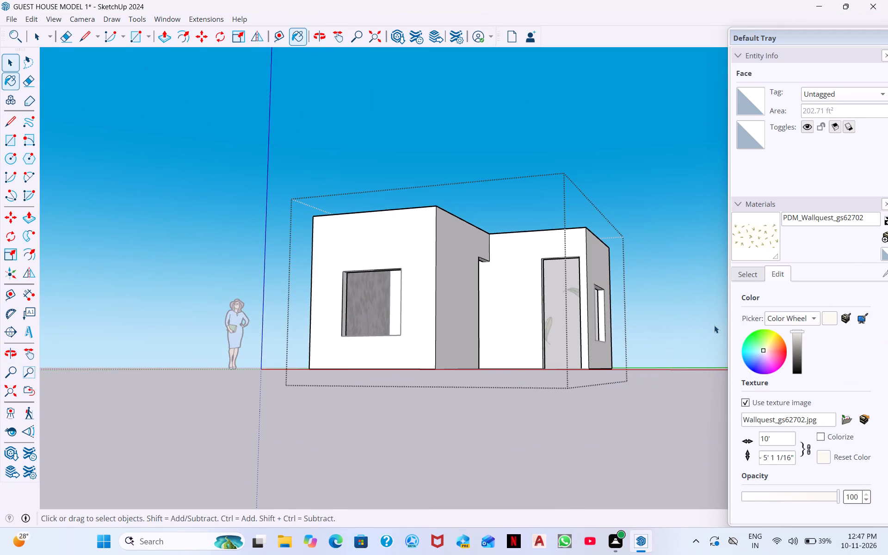
middle_drag(588, 289, 609, 375)
click(450, 72)
key(space)
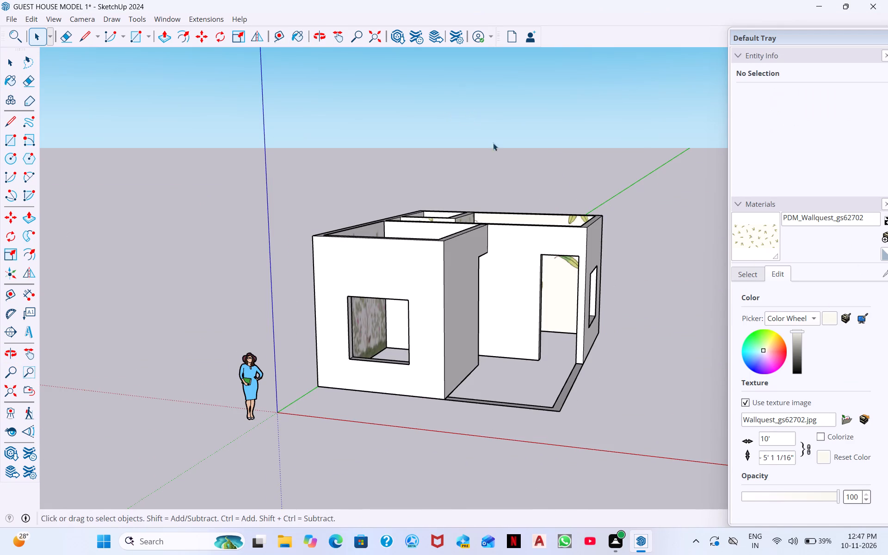
Try to paint the large room's wall with the oversized leaf pattern using the PDM_Wallquest_gs62702 wallpaper at its current scale.
middle_drag(567, 196, 498, 450)
middle_drag(594, 241, 618, 308)
scroll(594, 241, down, 1)
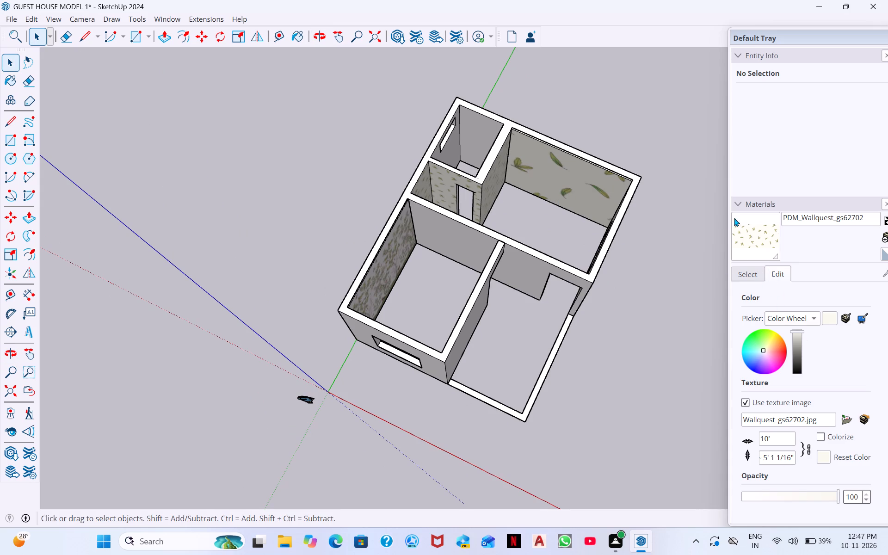
click(758, 233)
click(558, 178)
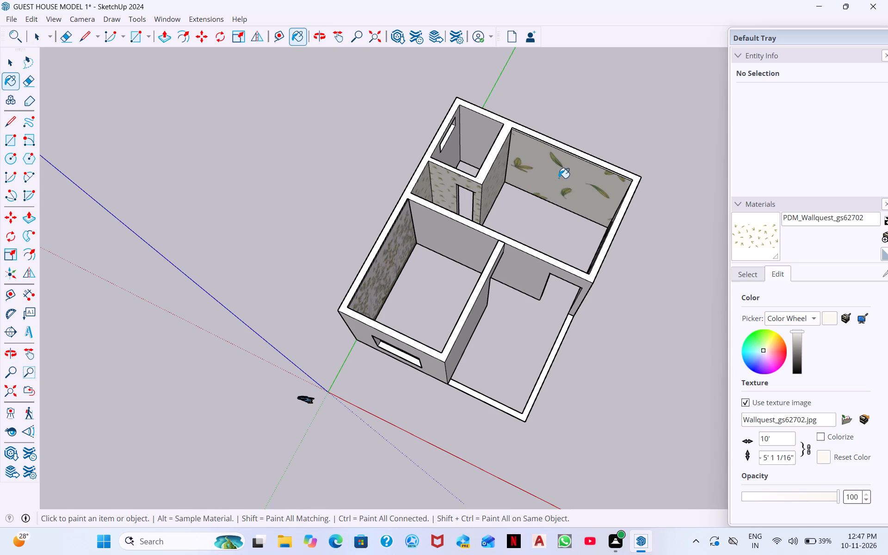
click(561, 177)
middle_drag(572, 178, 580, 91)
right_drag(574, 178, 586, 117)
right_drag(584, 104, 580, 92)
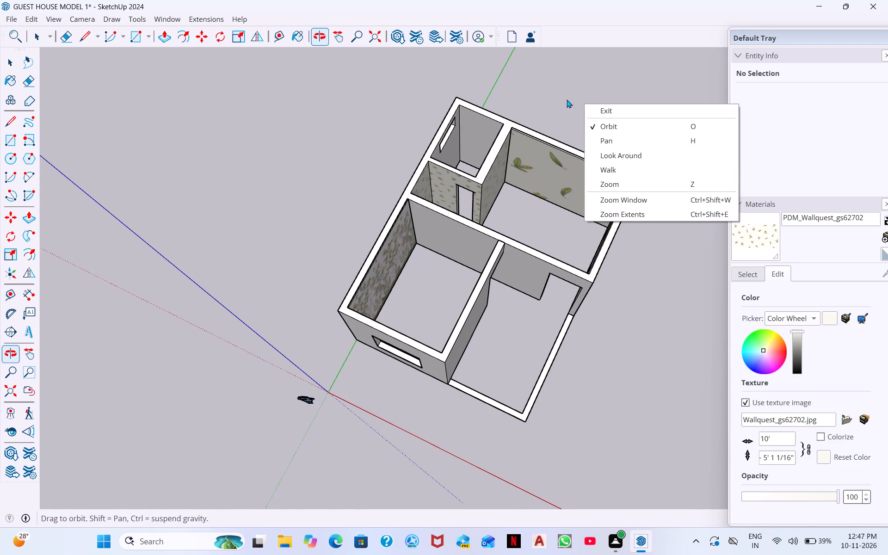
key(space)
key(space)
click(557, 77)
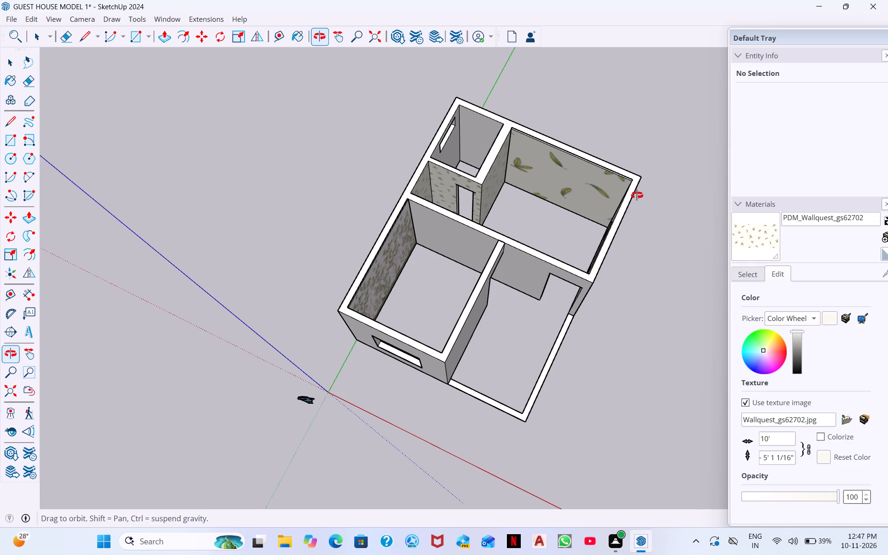
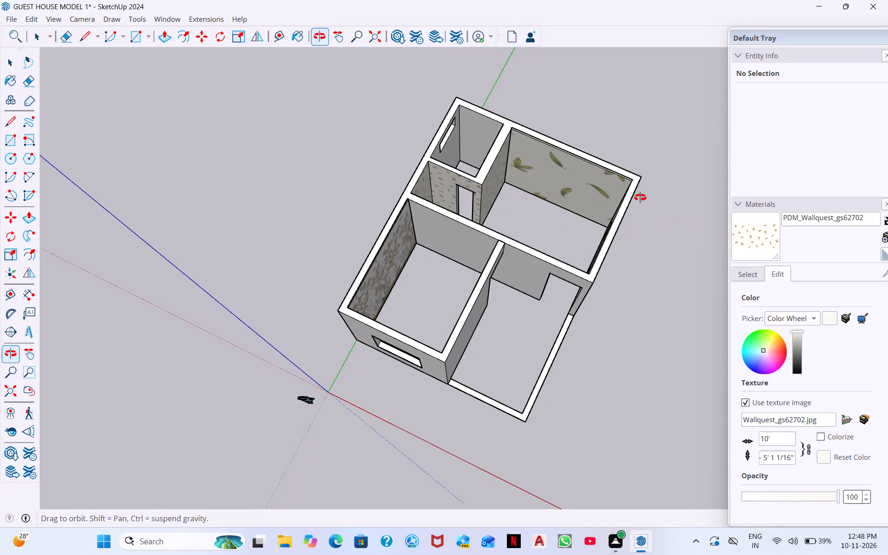
Examine the wallpapered interior walls of the guest house from above, below and the window side.
middle_drag(685, 222, 459, 162)
middle_drag(576, 349, 503, 187)
middle_drag(592, 322, 584, 166)
middle_drag(605, 303, 652, 255)
middle_drag(645, 286, 740, 270)
middle_drag(619, 334, 736, 307)
middle_drag(595, 367, 633, 262)
middle_drag(617, 345, 622, 308)
middle_drag(628, 370, 648, 303)
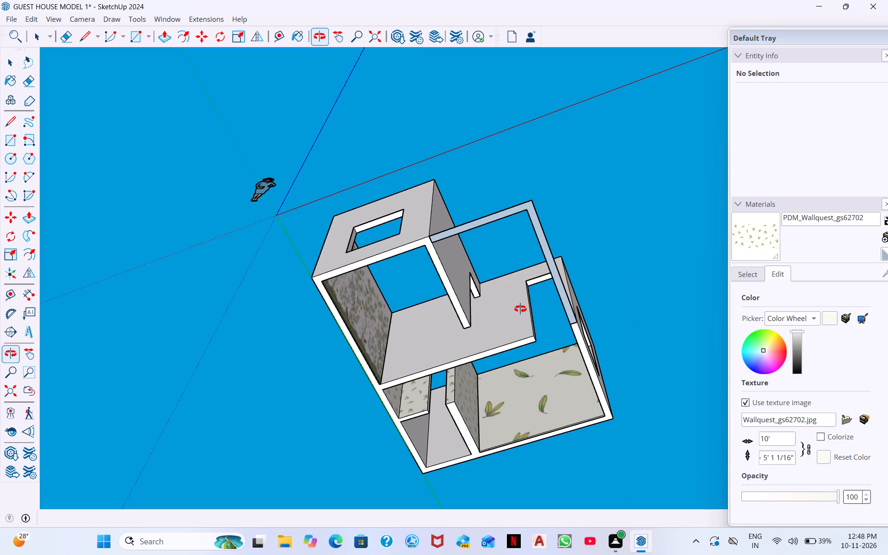
middle_drag(520, 309, 602, 554)
middle_drag(532, 254, 123, 215)
middle_drag(345, 216, 339, 432)
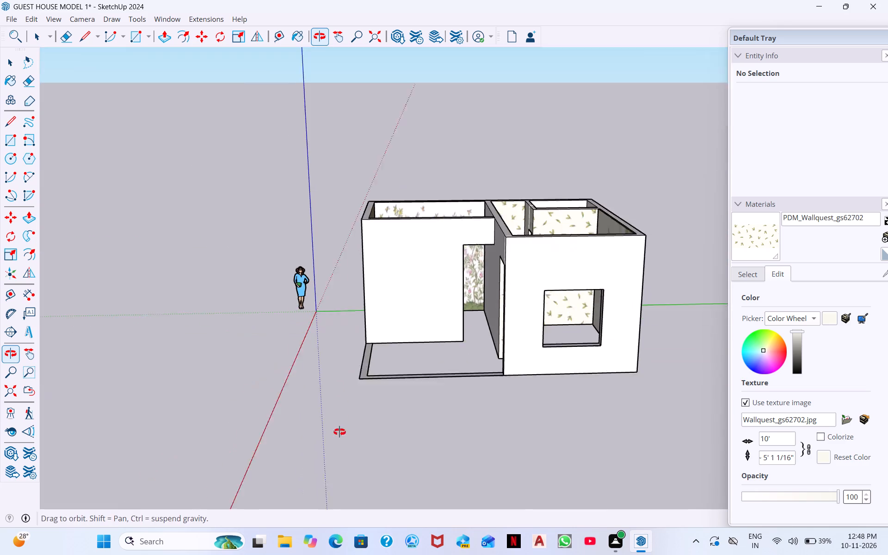
middle_drag(339, 432, 345, 454)
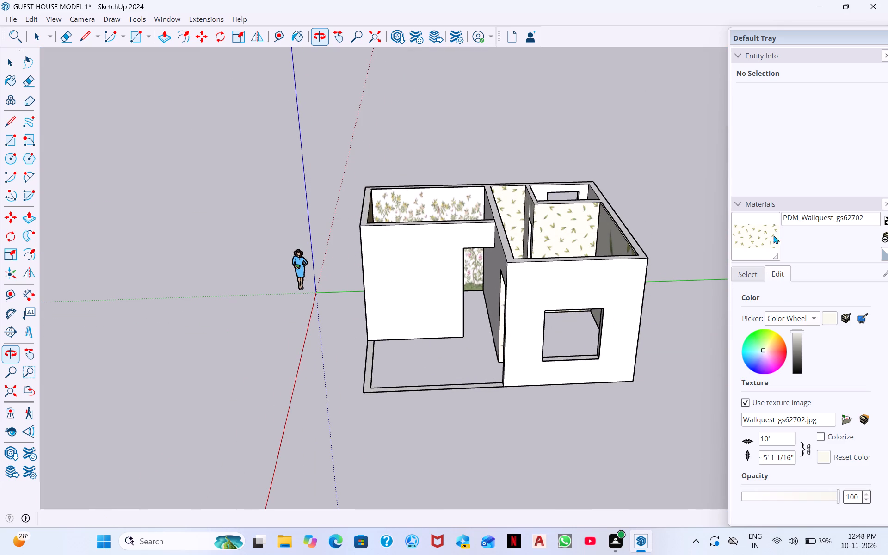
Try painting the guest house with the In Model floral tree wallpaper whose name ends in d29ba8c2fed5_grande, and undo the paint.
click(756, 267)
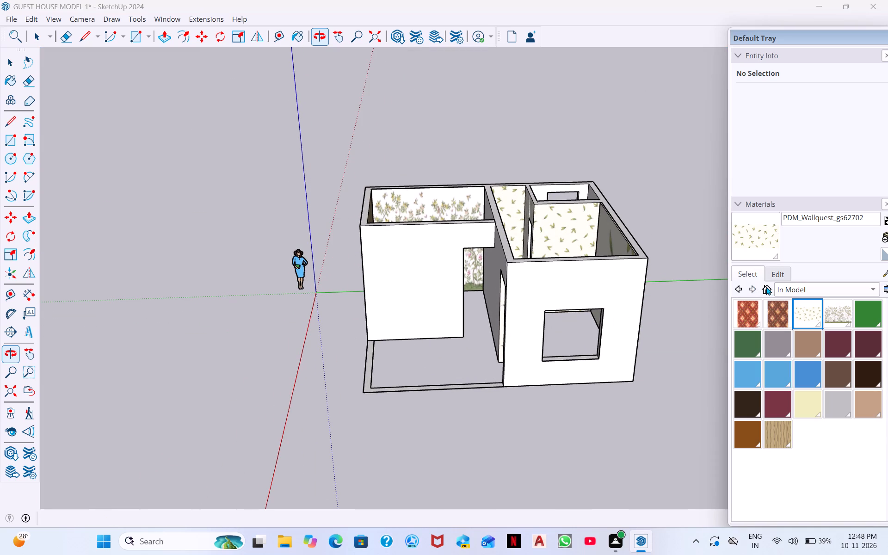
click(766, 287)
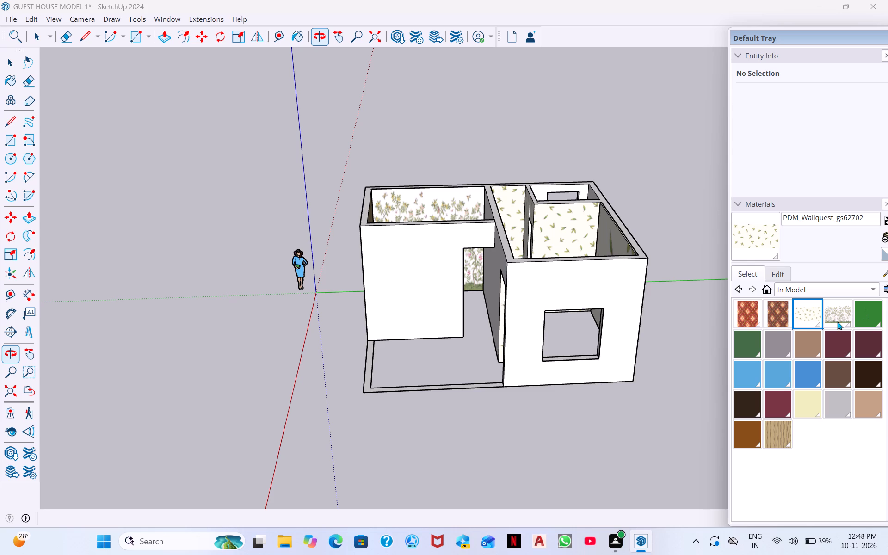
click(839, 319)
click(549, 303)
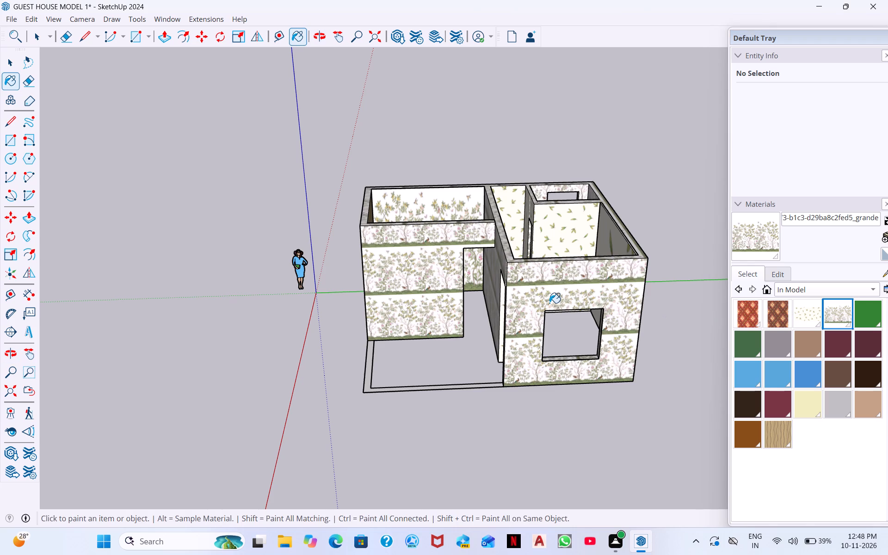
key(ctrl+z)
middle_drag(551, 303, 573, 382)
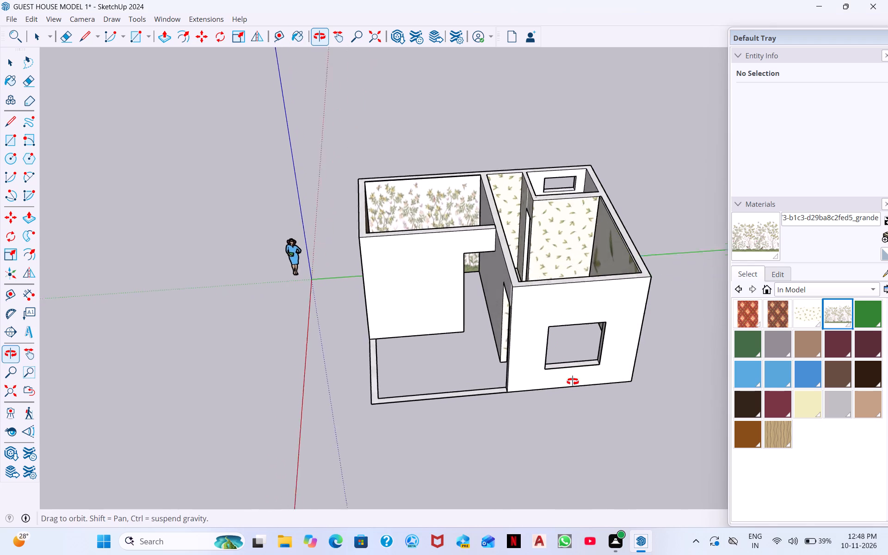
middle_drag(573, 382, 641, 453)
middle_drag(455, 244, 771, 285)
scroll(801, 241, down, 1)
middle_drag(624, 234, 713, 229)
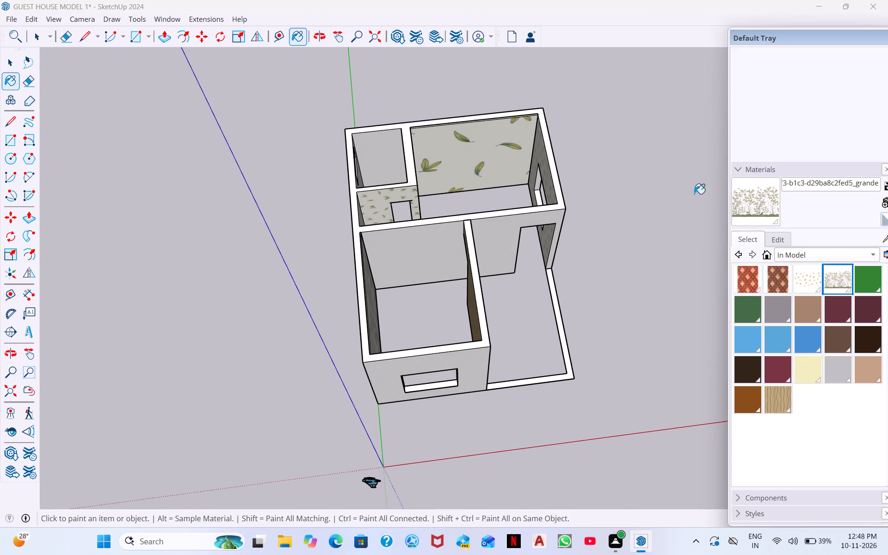
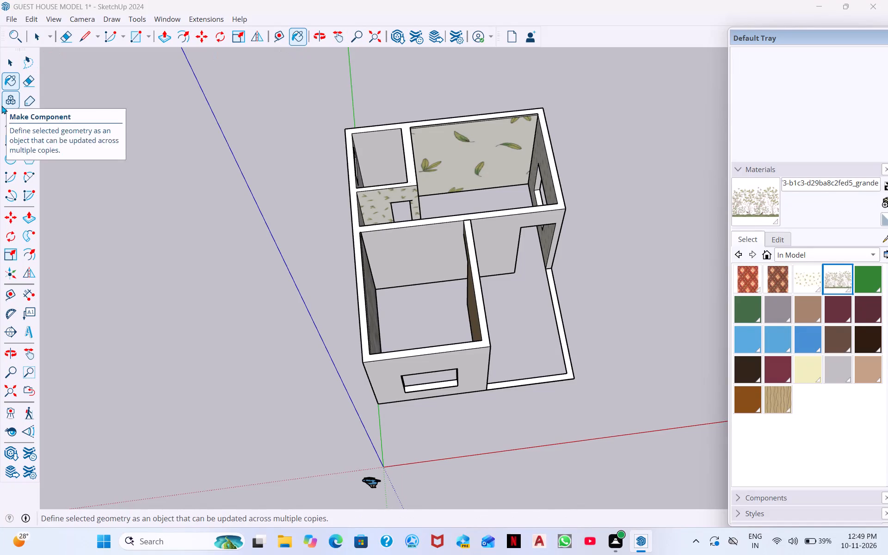
Examine the guest house's wallpapered and wood-finished interior walls from all around, from above and from below.
middle_drag(395, 292, 240, 126)
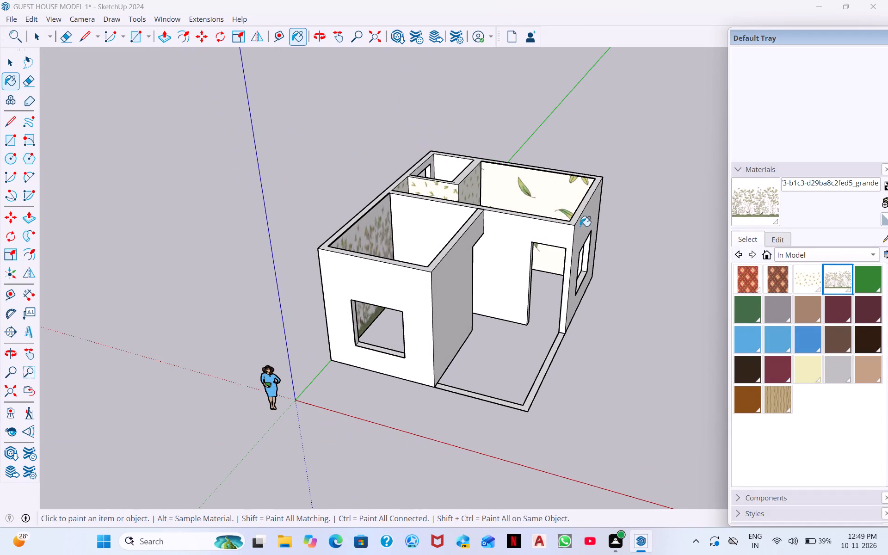
key(space)
scroll(675, 278, down, 1)
middle_drag(499, 298, 361, 252)
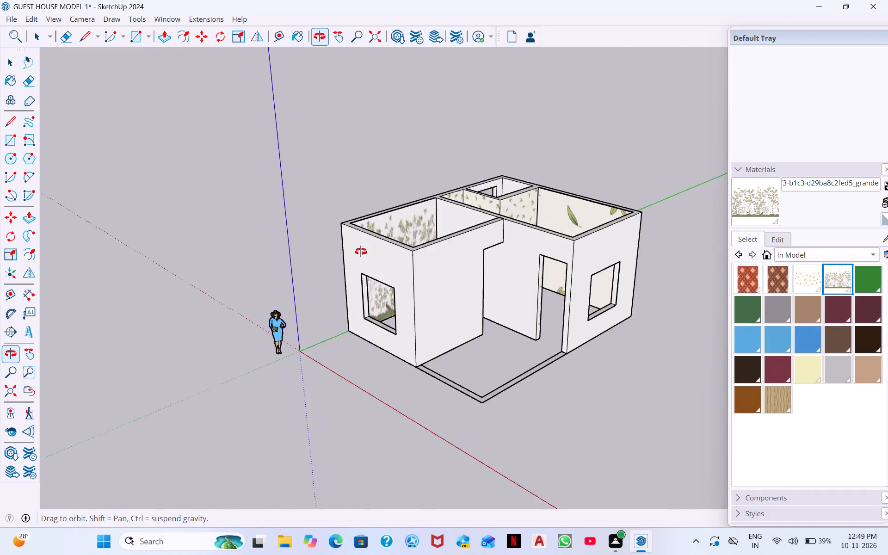
middle_drag(361, 252, 356, 248)
middle_drag(507, 253, 204, 240)
middle_drag(536, 164, 347, 251)
middle_drag(483, 193, 327, 262)
middle_drag(467, 240, 453, 244)
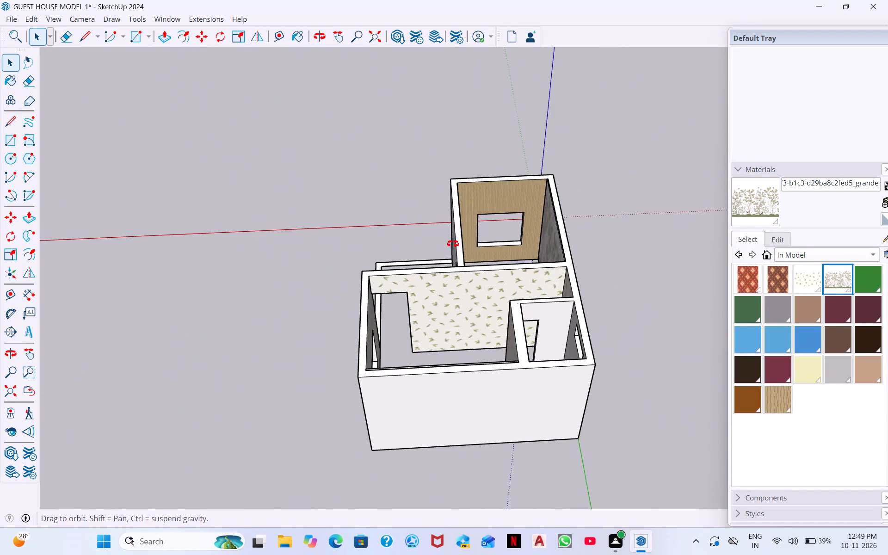
middle_drag(453, 244, 353, 244)
middle_drag(492, 199, 493, 244)
middle_drag(571, 220, 592, 148)
middle_drag(548, 288, 603, 157)
middle_drag(571, 265, 632, 176)
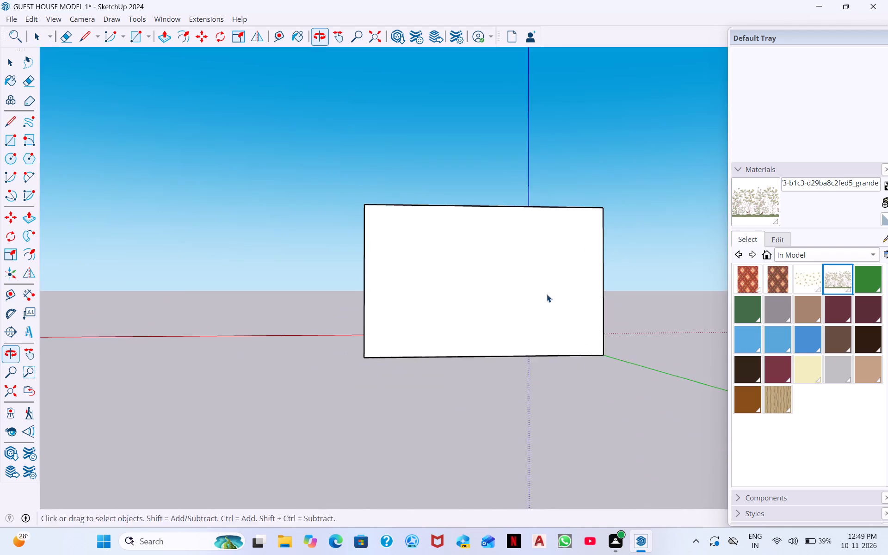
middle_drag(521, 323, 572, 175)
middle_drag(591, 295, 173, 290)
middle_drag(460, 317, 231, 290)
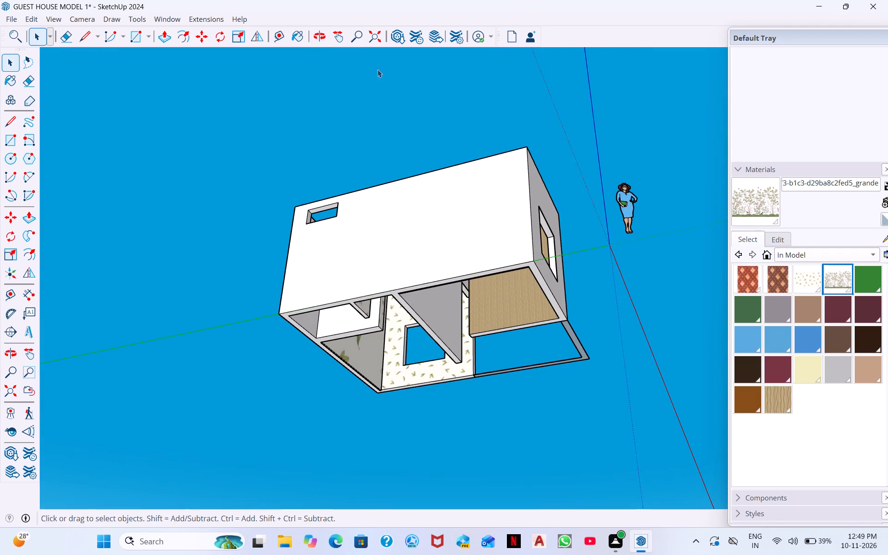
middle_drag(465, 195, 404, 412)
scroll(428, 321, down, 1)
middle_drag(395, 348, 421, 401)
scroll(414, 399, down, 1)
middle_drag(457, 344, 317, 387)
middle_drag(478, 357, 321, 390)
middle_drag(482, 323, 323, 372)
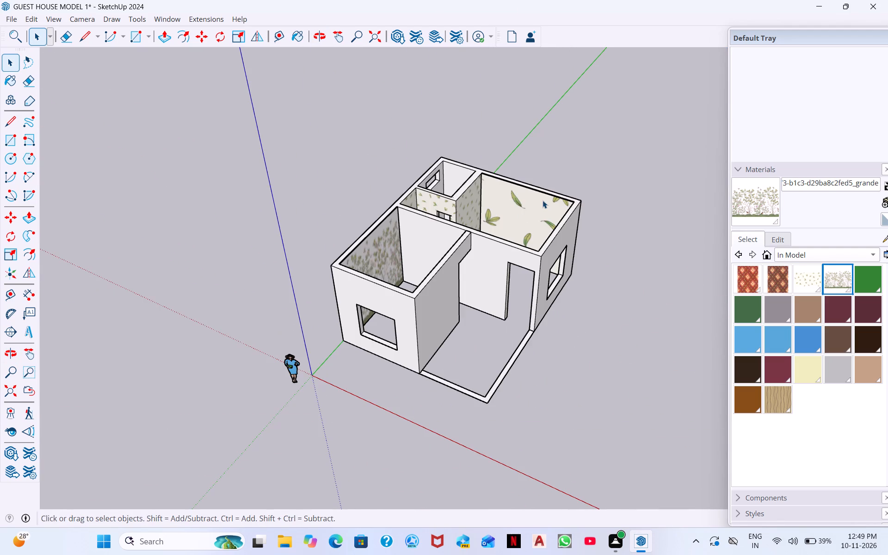
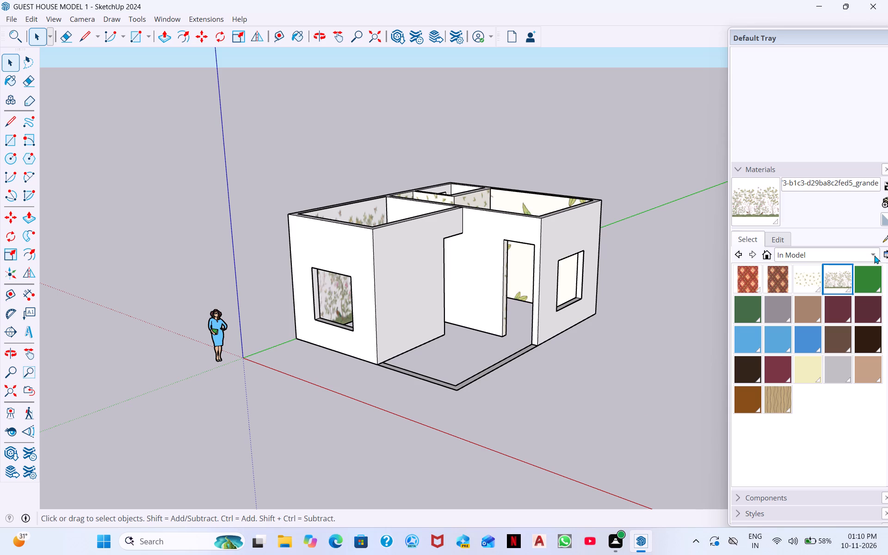
Examine the guest house's wallpapered rooms from the front, the sides and above.
click(887, 252)
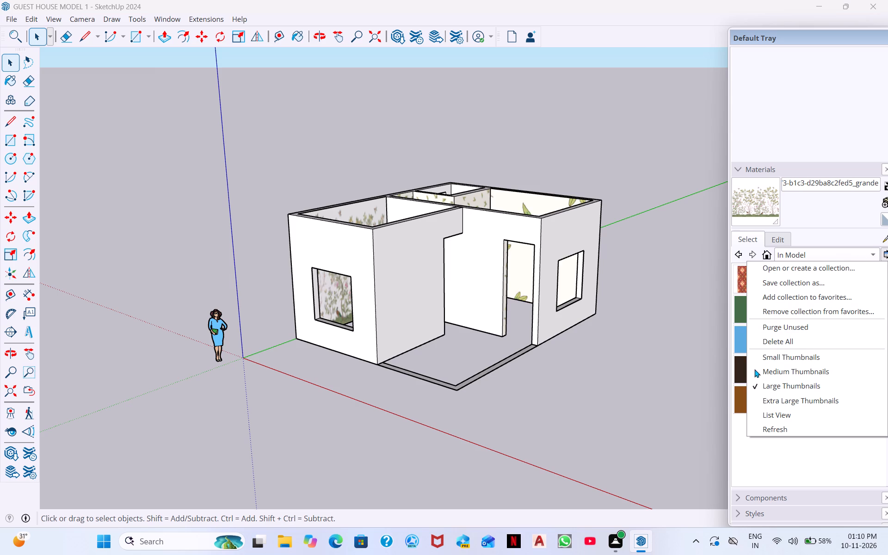
click(658, 335)
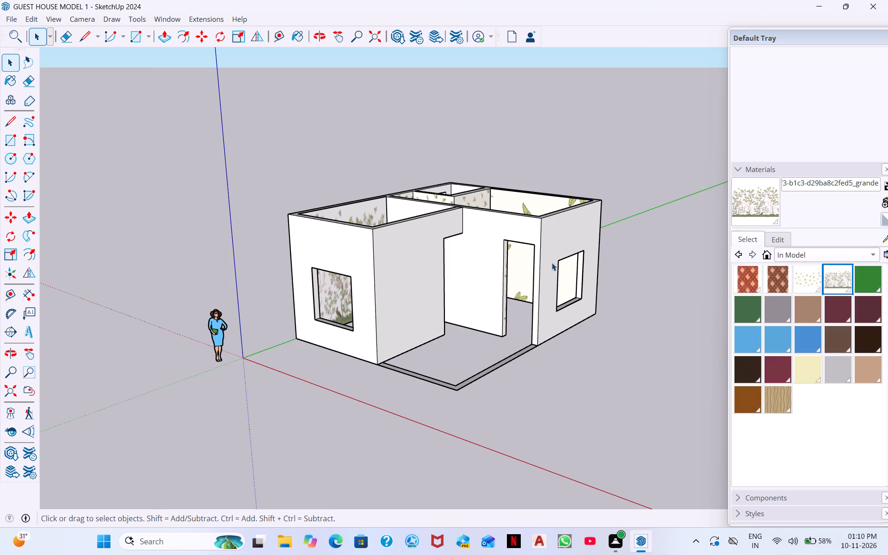
middle_drag(545, 292, 554, 469)
middle_drag(518, 261, 382, 265)
middle_drag(480, 333, 439, 254)
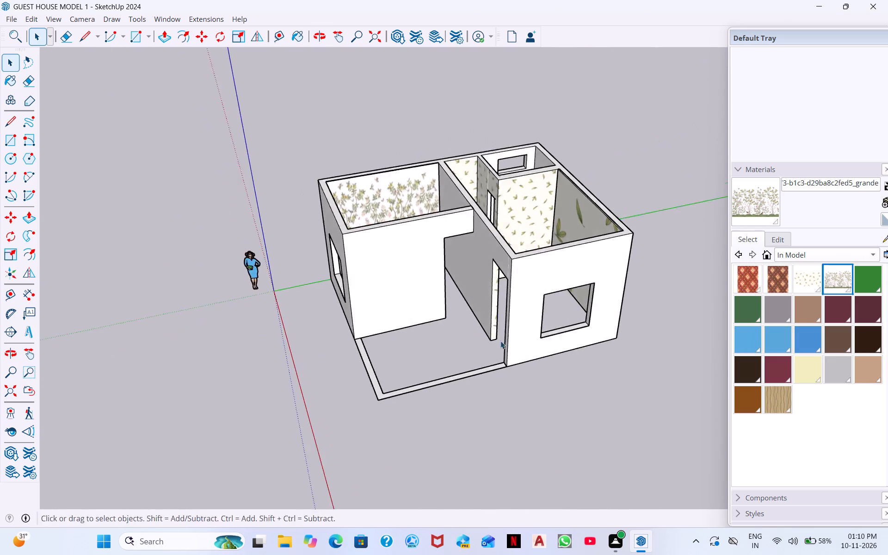
middle_drag(501, 341, 425, 232)
middle_drag(475, 331, 327, 249)
middle_drag(528, 295, 392, 452)
middle_drag(443, 261, 443, 332)
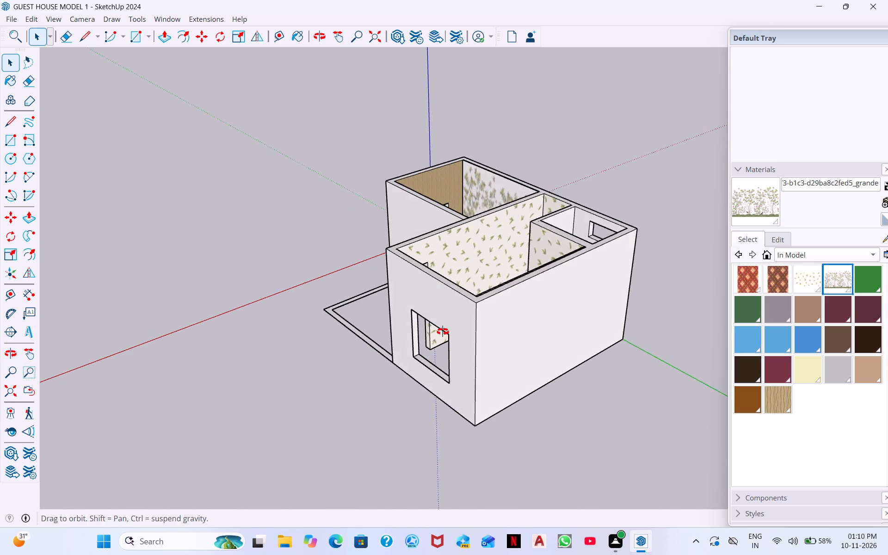
middle_drag(443, 332, 439, 440)
middle_drag(475, 303, 479, 362)
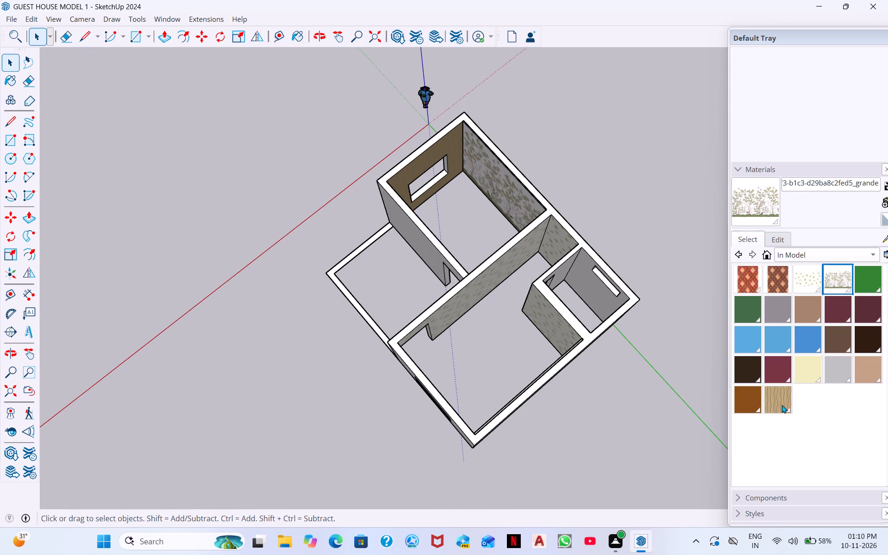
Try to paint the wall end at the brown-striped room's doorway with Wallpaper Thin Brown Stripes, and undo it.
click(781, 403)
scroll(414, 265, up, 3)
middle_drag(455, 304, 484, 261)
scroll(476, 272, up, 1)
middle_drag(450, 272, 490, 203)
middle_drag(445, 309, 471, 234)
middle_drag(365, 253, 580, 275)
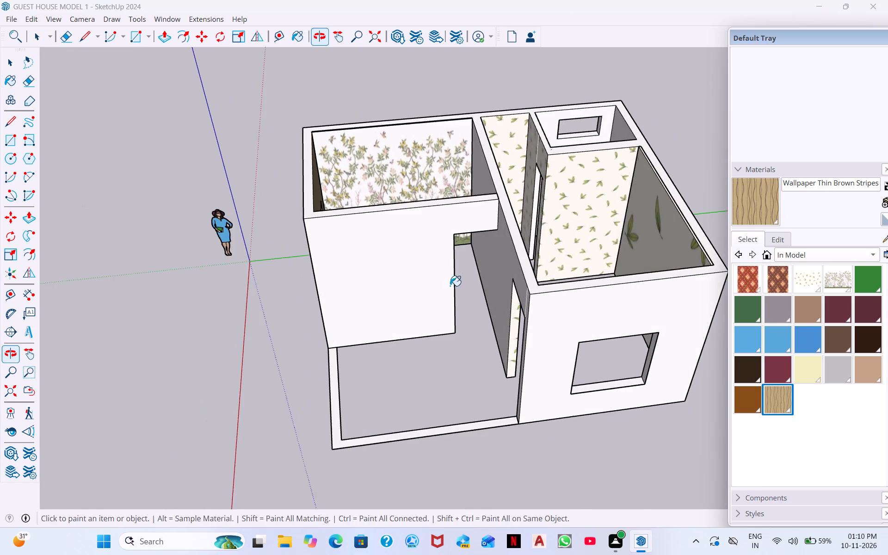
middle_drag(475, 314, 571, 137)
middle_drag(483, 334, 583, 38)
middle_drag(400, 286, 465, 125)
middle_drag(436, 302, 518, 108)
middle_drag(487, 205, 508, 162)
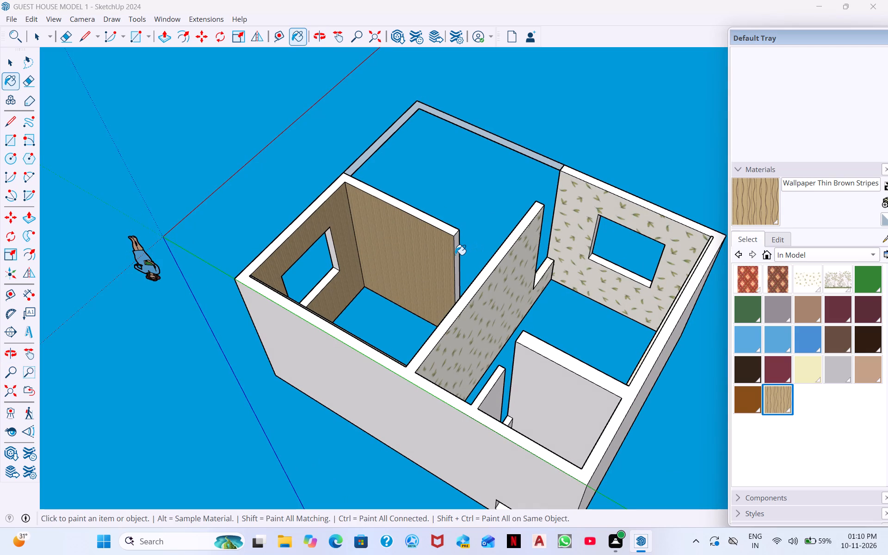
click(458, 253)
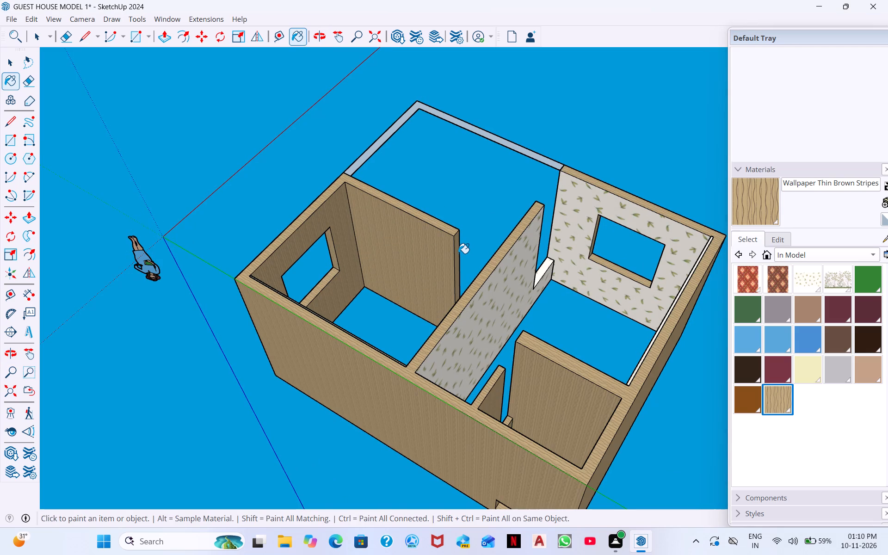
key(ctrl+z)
Undo one more earlier edit to the model.
middle_drag(458, 253, 264, 271)
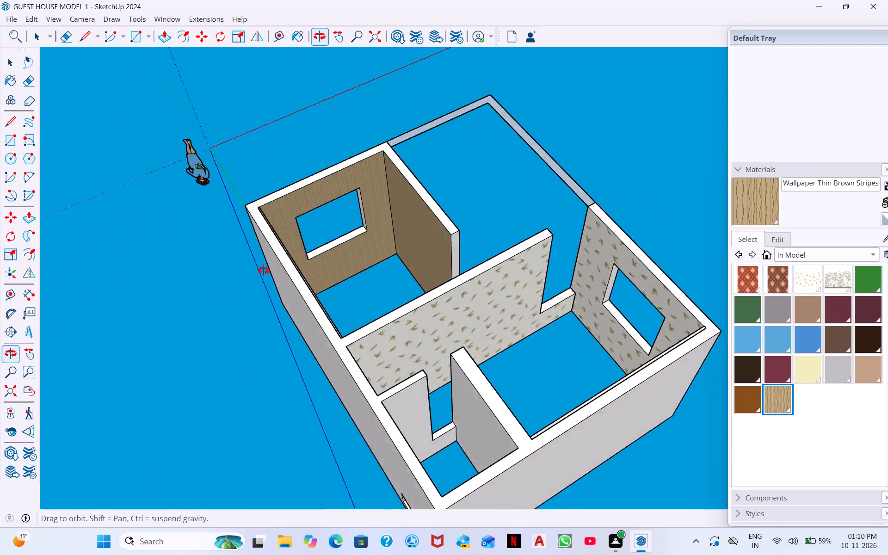
middle_drag(264, 271, 299, 508)
middle_drag(509, 230, 480, 473)
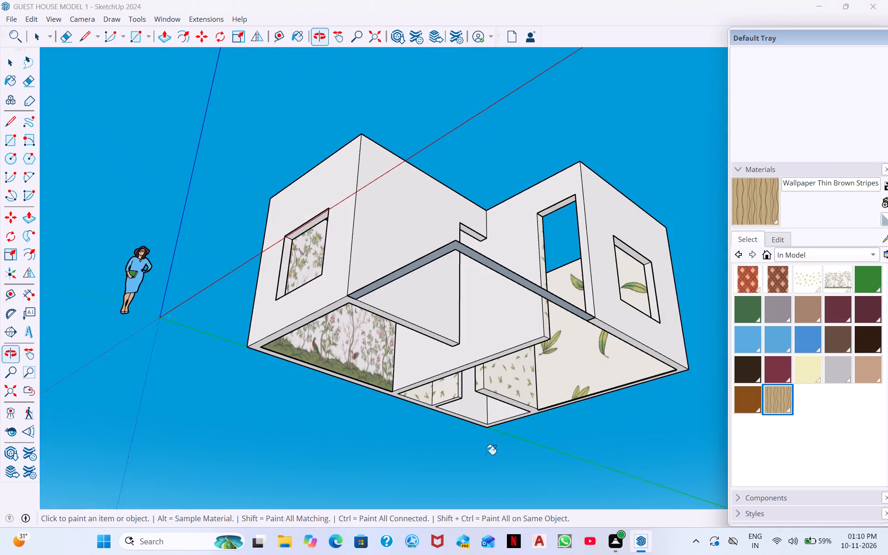
middle_drag(470, 295, 453, 523)
scroll(453, 522, down, 1)
middle_drag(534, 166, 474, 481)
middle_drag(404, 339, 512, 354)
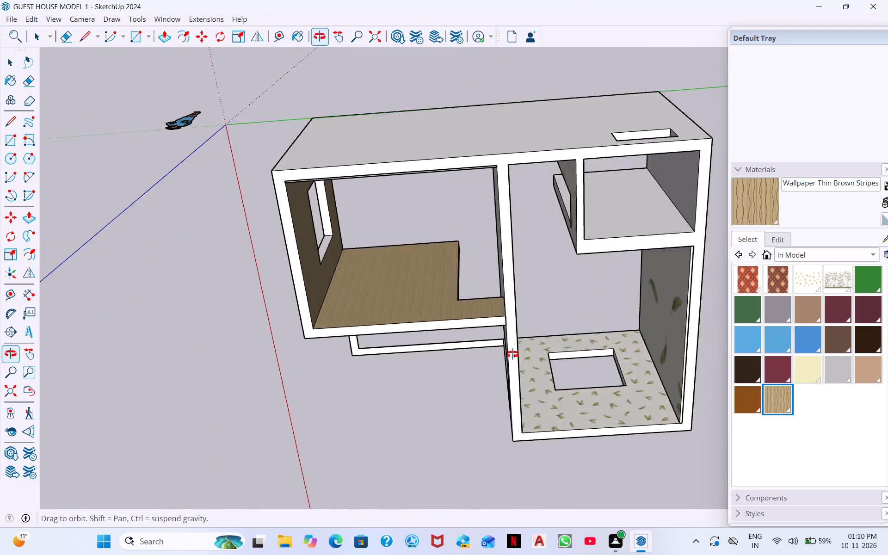
middle_drag(512, 354, 533, 126)
middle_drag(465, 254, 605, 190)
key(ctrl+z)
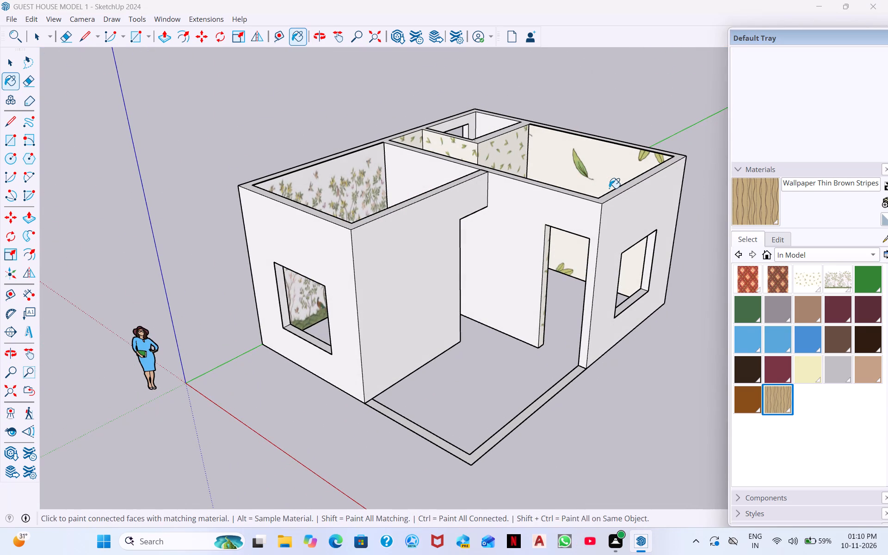
Examine the guest house's rooms from above and its exterior wall with the small high window.
middle_drag(435, 166, 437, 535)
scroll(419, 534, down, 1)
middle_drag(461, 322, 502, 487)
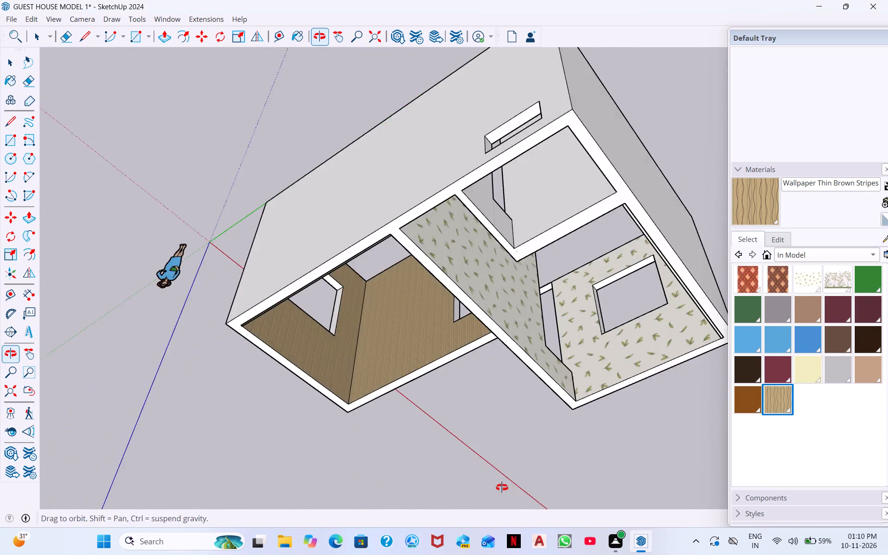
middle_drag(502, 487, 555, 158)
middle_drag(573, 340, 610, 219)
middle_drag(574, 320, 631, 187)
scroll(635, 200, down, 1)
middle_drag(575, 279, 774, 230)
click(774, 230)
key(space)
middle_drag(630, 341, 853, 256)
middle_drag(510, 284, 773, 318)
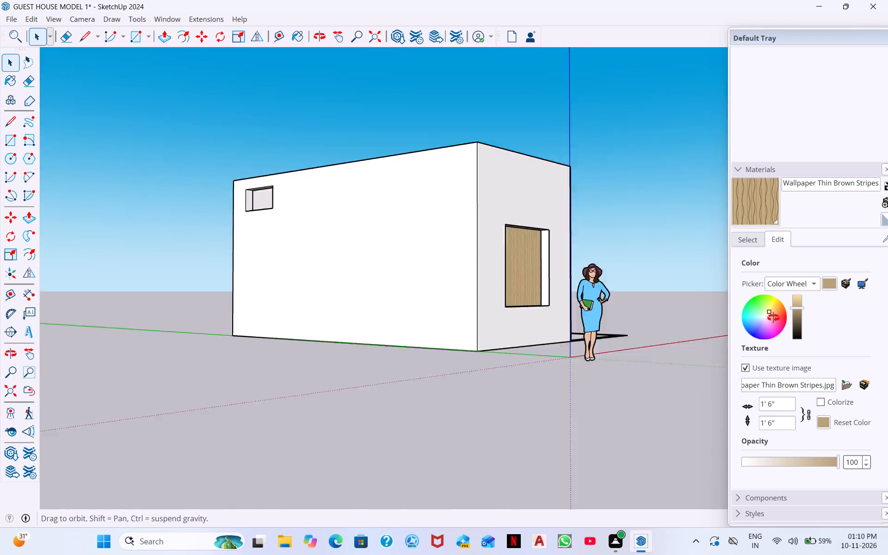
middle_drag(773, 318, 797, 313)
middle_drag(452, 315, 705, 314)
middle_drag(455, 249, 394, 385)
middle_drag(445, 290, 276, 260)
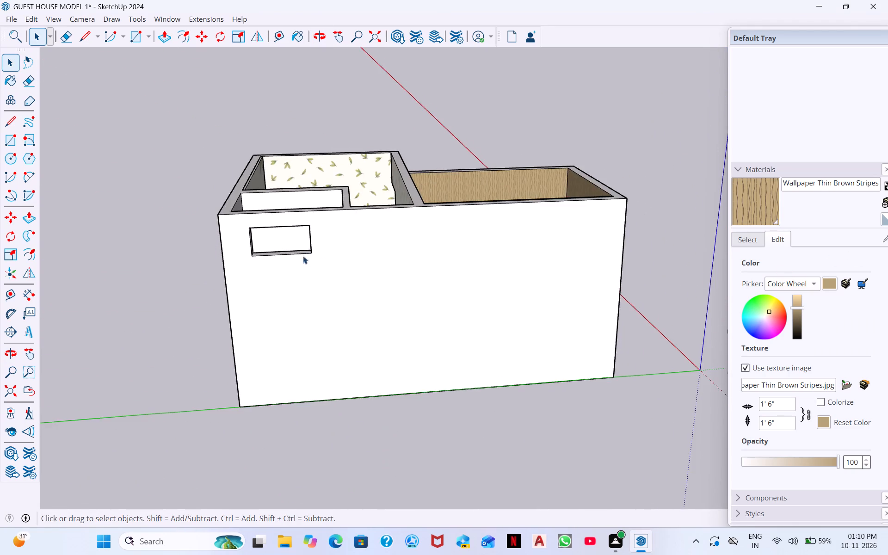
scroll(358, 245, up, 5)
scroll(358, 244, down, 4)
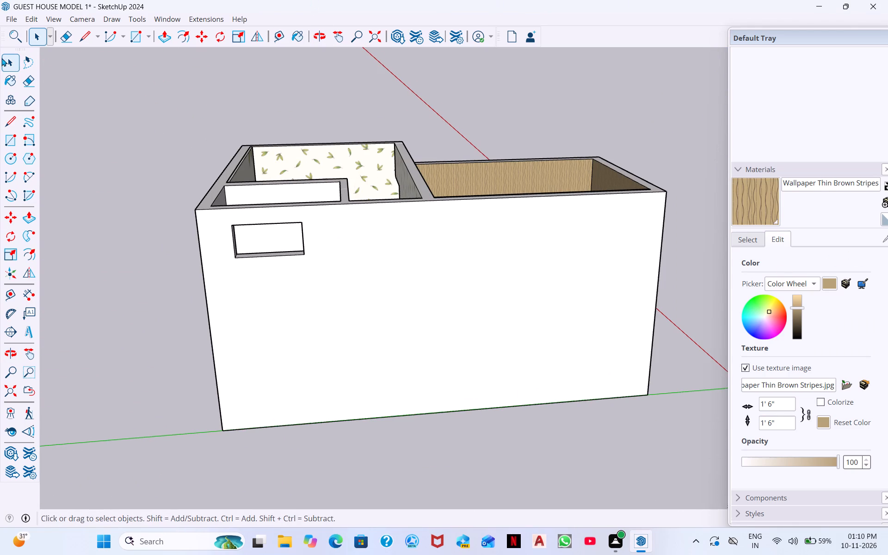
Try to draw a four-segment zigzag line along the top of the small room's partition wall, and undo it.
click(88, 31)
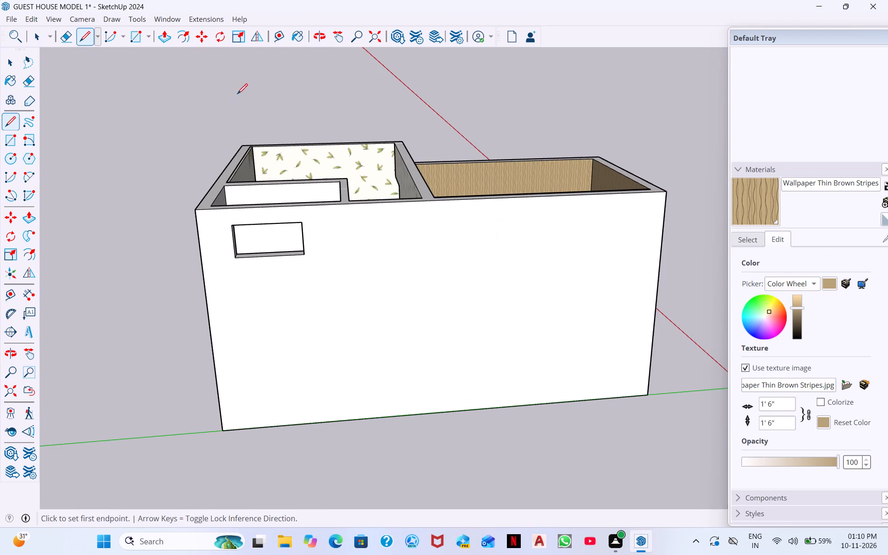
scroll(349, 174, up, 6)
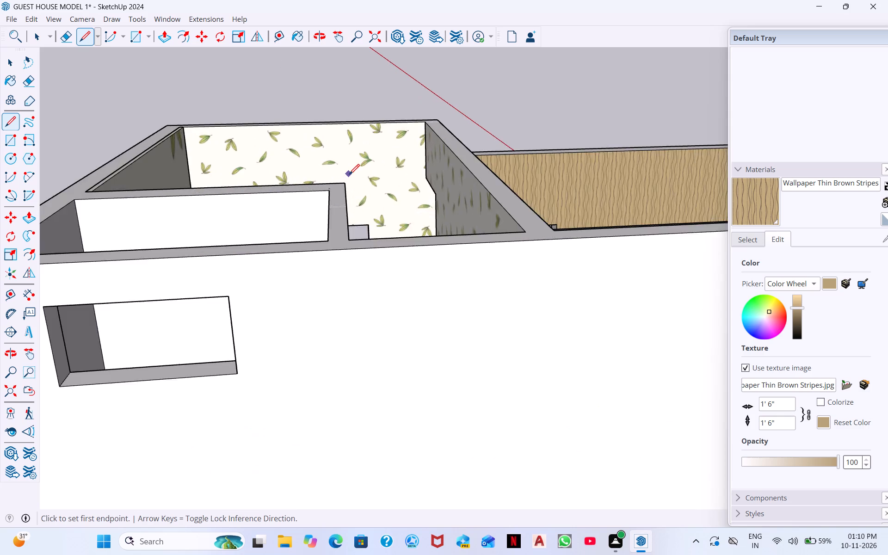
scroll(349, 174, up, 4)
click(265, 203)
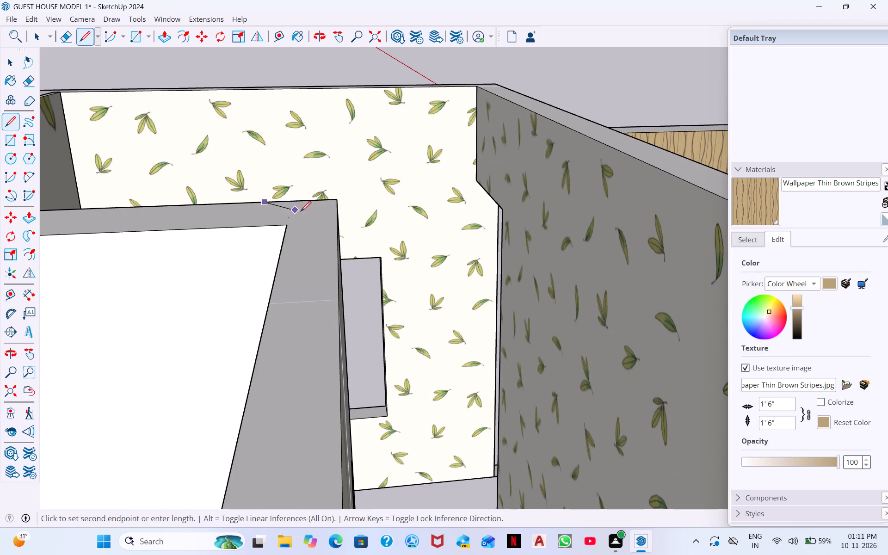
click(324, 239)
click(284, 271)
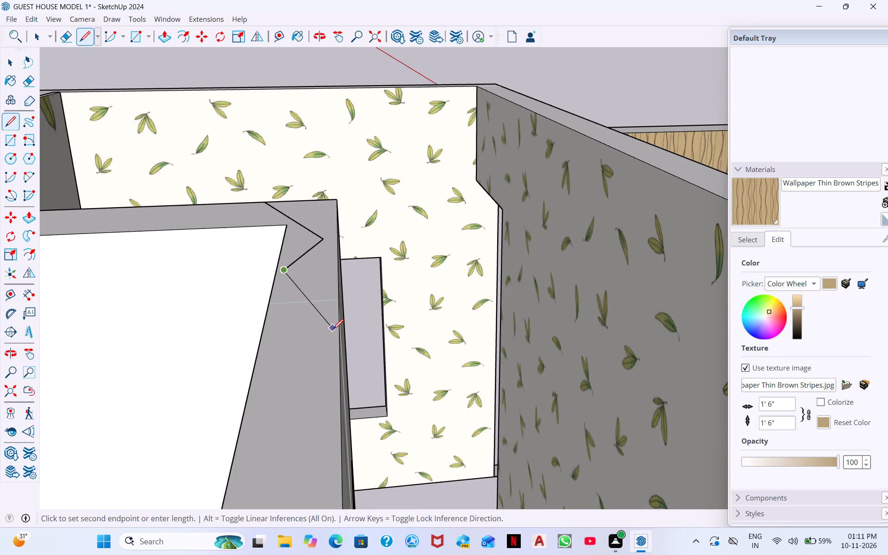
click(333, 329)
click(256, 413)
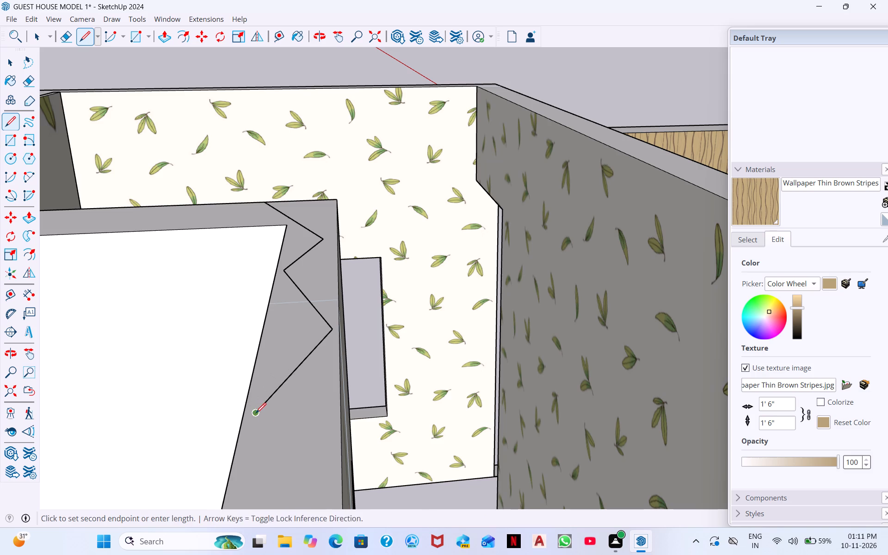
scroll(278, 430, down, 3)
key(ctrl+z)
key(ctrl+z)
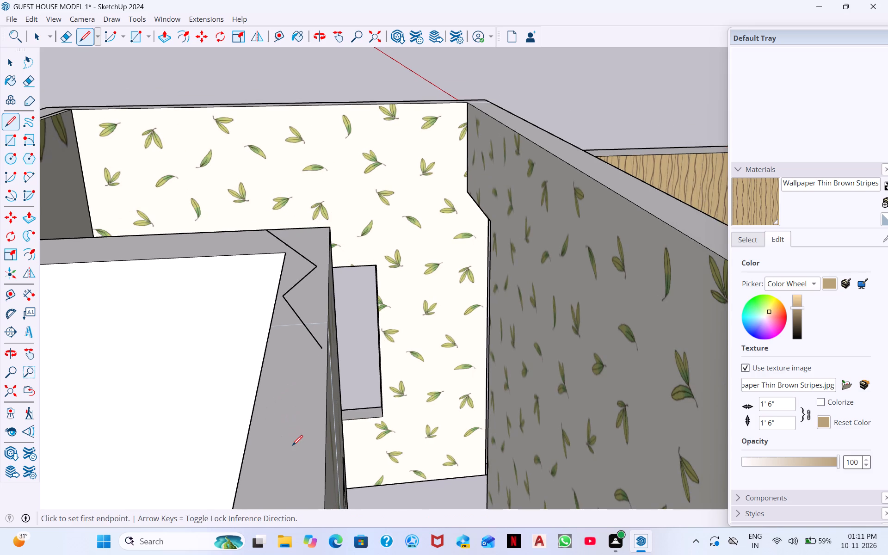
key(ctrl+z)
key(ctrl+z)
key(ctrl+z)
Examine the small high window's opening and the plain exterior walls on both sides of that corner.
scroll(208, 308, down, 3)
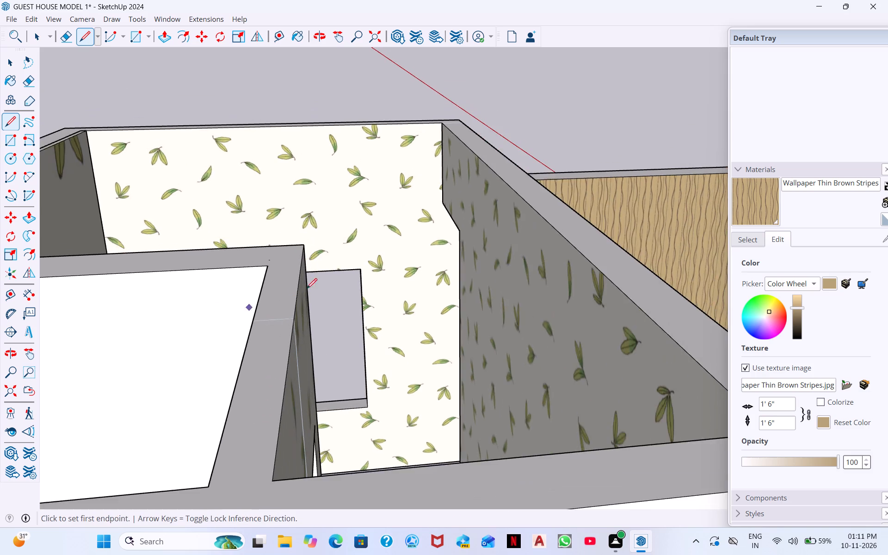
scroll(313, 267, down, 1)
middle_drag(333, 289, 413, 259)
key(space)
scroll(456, 258, down, 3)
middle_drag(471, 264, 532, 164)
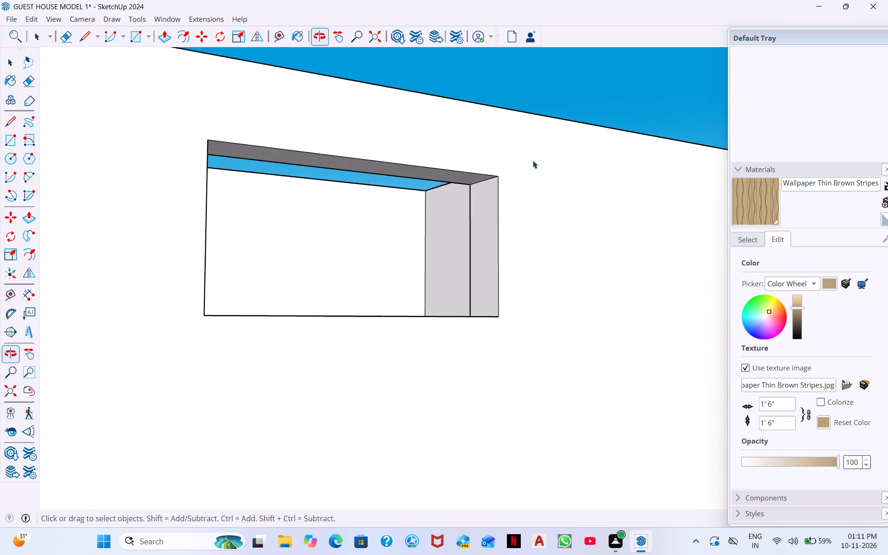
middle_click(493, 276)
scroll(494, 275, down, 12)
middle_drag(493, 265, 631, 269)
middle_click(263, 237)
scroll(263, 237, down, 2)
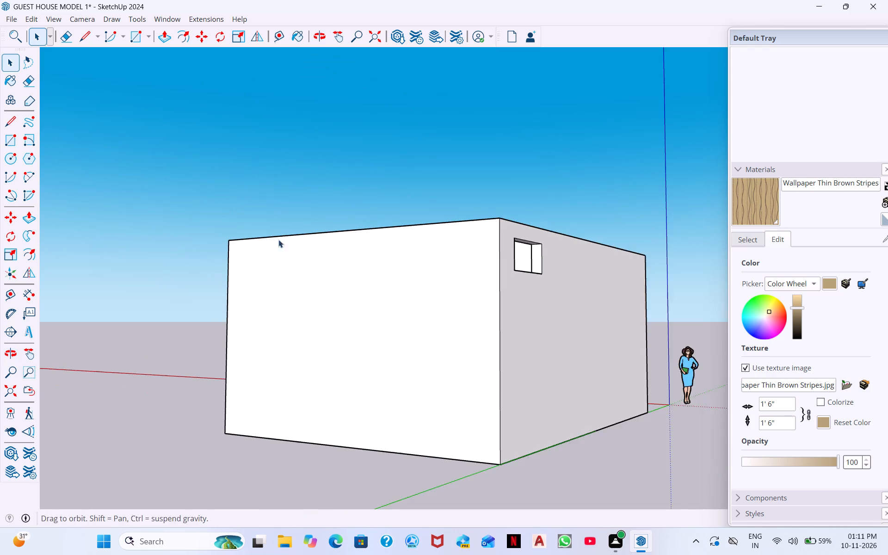
scroll(278, 240, down, 7)
middle_drag(490, 273, 258, 262)
scroll(329, 155, up, 3)
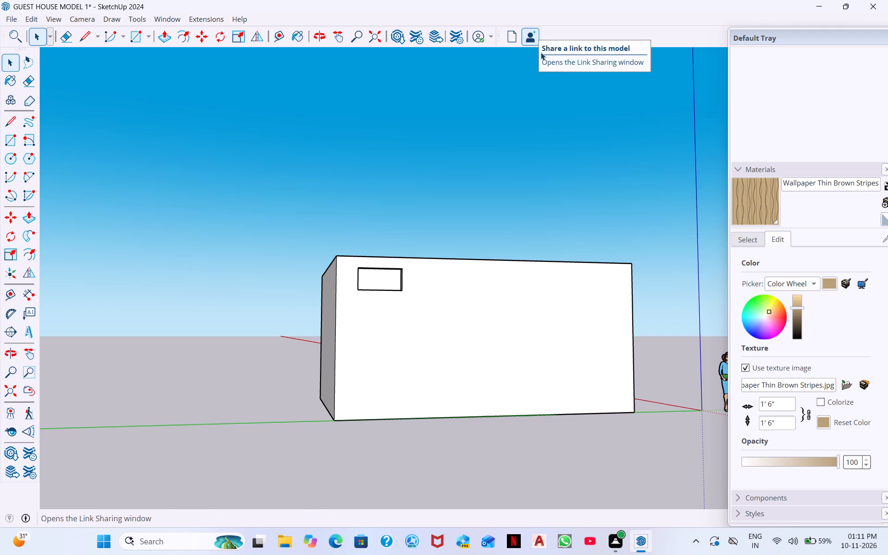
Move the Default Tray fully into view on the screen.
middle_drag(802, 96, 746, 54)
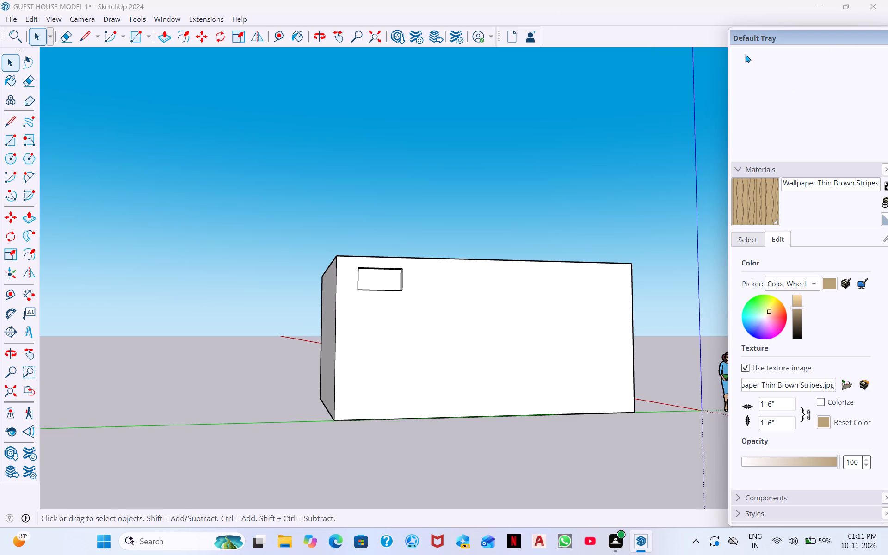
drag(750, 45, 727, 31)
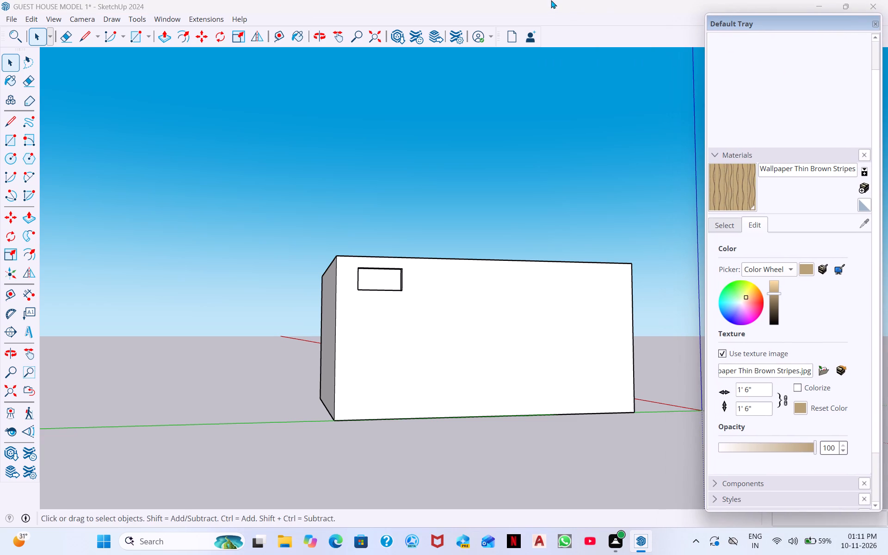
middle_drag(548, 13, 536, 109)
drag(721, 43, 682, 47)
drag(682, 47, 681, 47)
drag(702, 49, 688, 58)
drag(717, 57, 698, 62)
drag(698, 62, 697, 63)
Examine the guest house's interior and exterior walls from a distance, from above and from below.
scroll(641, 70, down, 14)
middle_drag(686, 107, 684, 111)
middle_drag(643, 132, 577, 308)
middle_drag(465, 180, 697, 298)
scroll(465, 182, down, 16)
middle_drag(580, 199, 599, 262)
middle_drag(515, 149, 540, 177)
scroll(487, 193, up, 6)
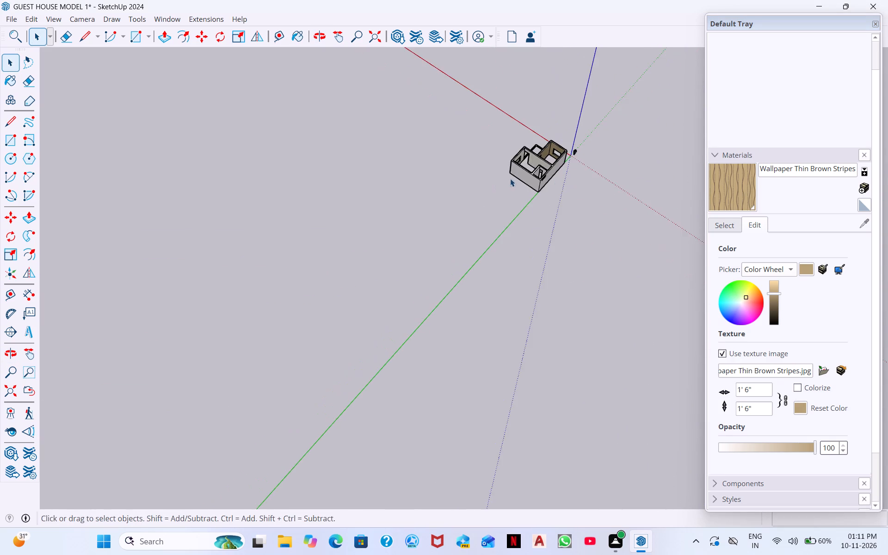
scroll(510, 179, up, 6)
middle_drag(699, 164, 567, 75)
middle_drag(604, 197, 544, 103)
middle_drag(666, 242, 469, 223)
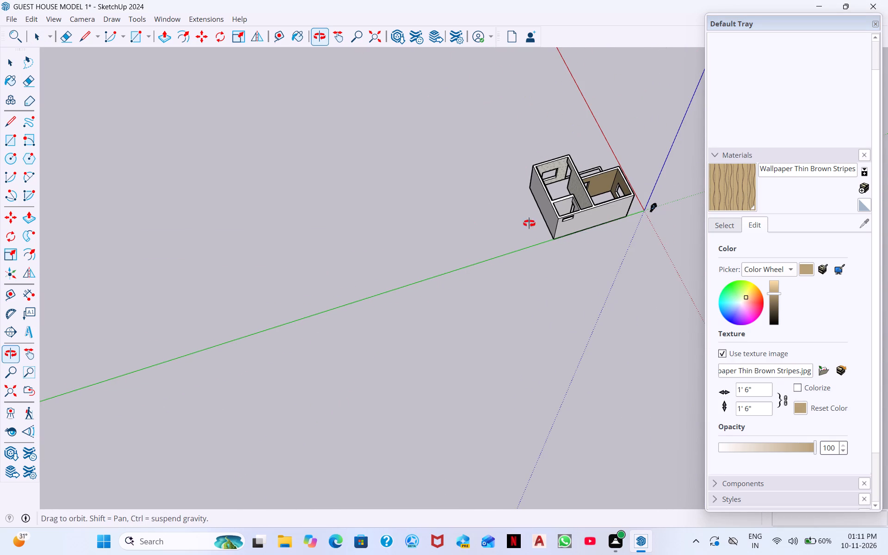
middle_drag(709, 223, 518, 224)
scroll(696, 206, up, 11)
middle_drag(678, 235, 591, 115)
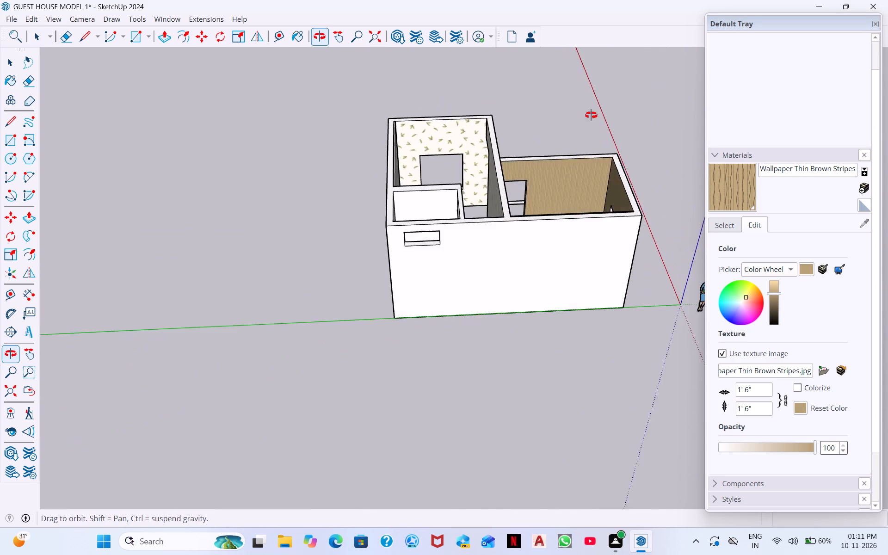
middle_drag(591, 115, 590, 115)
middle_drag(607, 263, 617, 159)
middle_drag(583, 265, 625, 178)
middle_drag(537, 274, 719, 182)
middle_drag(472, 226, 592, 248)
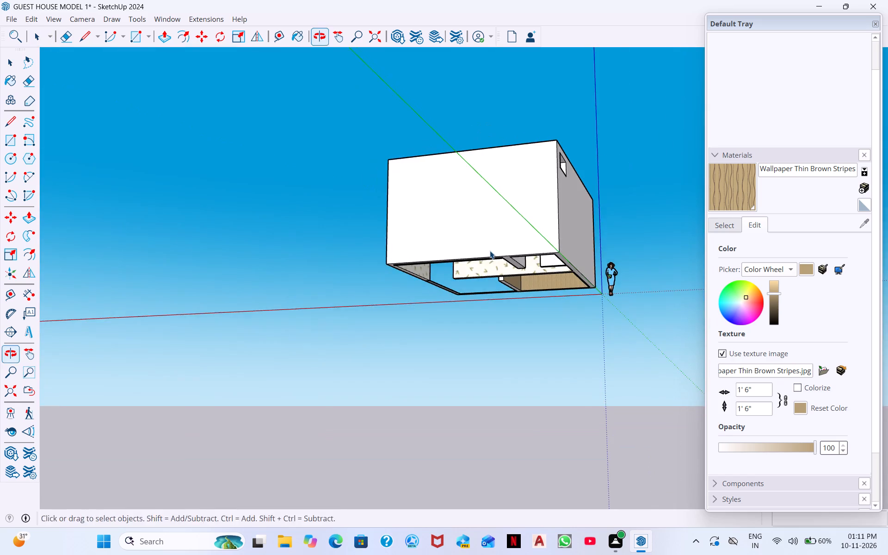
Examine the guest house's exterior walls, window openings and entrance recess from all sides.
middle_drag(455, 250, 643, 280)
middle_drag(471, 240, 672, 288)
middle_drag(469, 284, 680, 295)
scroll(518, 268, up, 3)
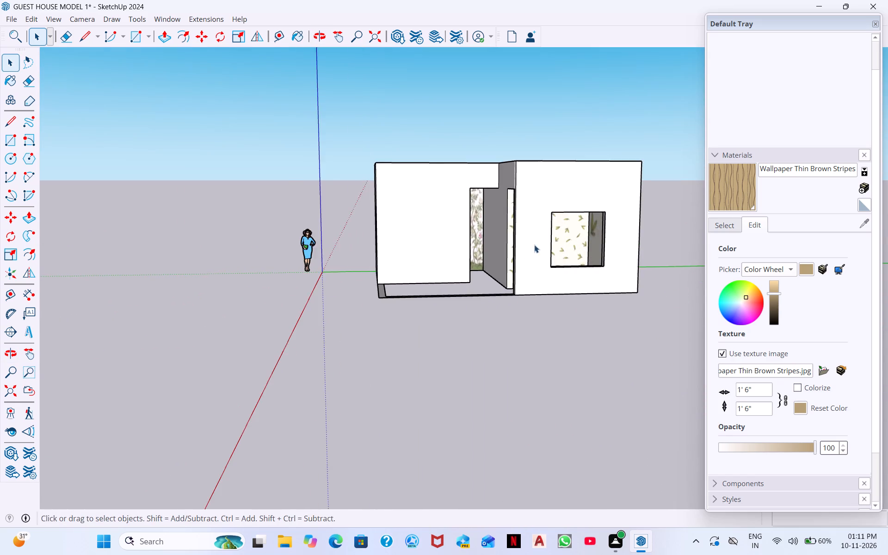
scroll(604, 222, up, 6)
scroll(846, 206, up, 3)
middle_drag(647, 198, 393, 303)
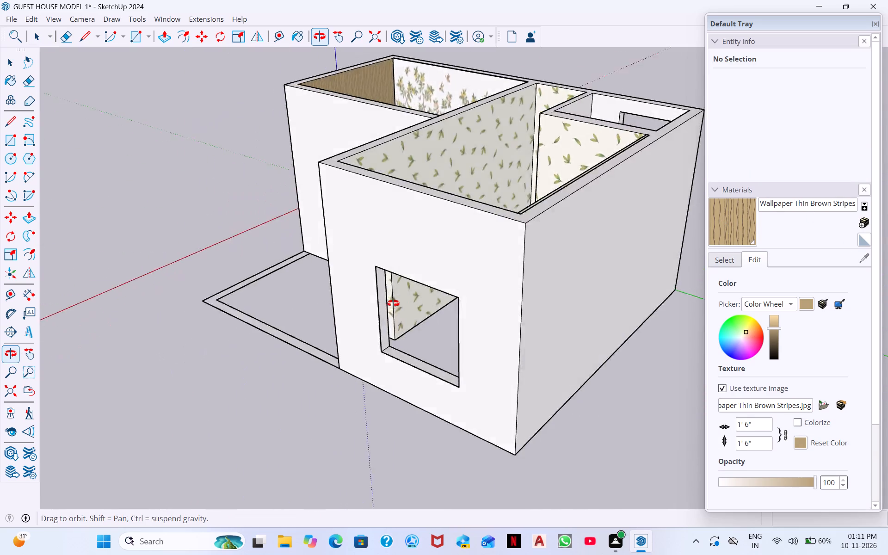
middle_drag(393, 303, 559, 249)
middle_drag(618, 233, 296, 323)
middle_drag(564, 275, 308, 220)
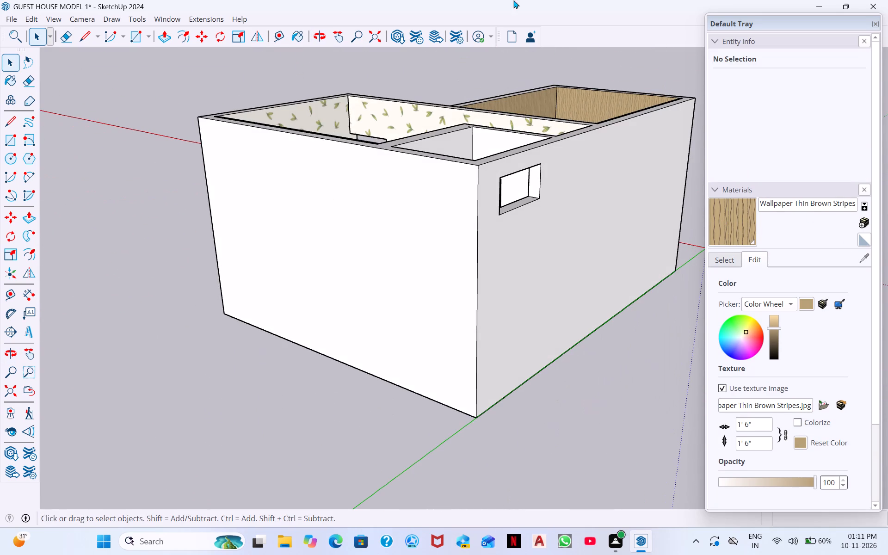
middle_drag(522, 248, 432, 245)
middle_drag(542, 265, 414, 226)
middle_drag(542, 205, 485, 224)
Examine the brown-striped, leaf and floral wallpapers inside the rooms from above.
middle_drag(484, 225, 432, 339)
scroll(394, 314, down, 2)
scroll(425, 217, up, 6)
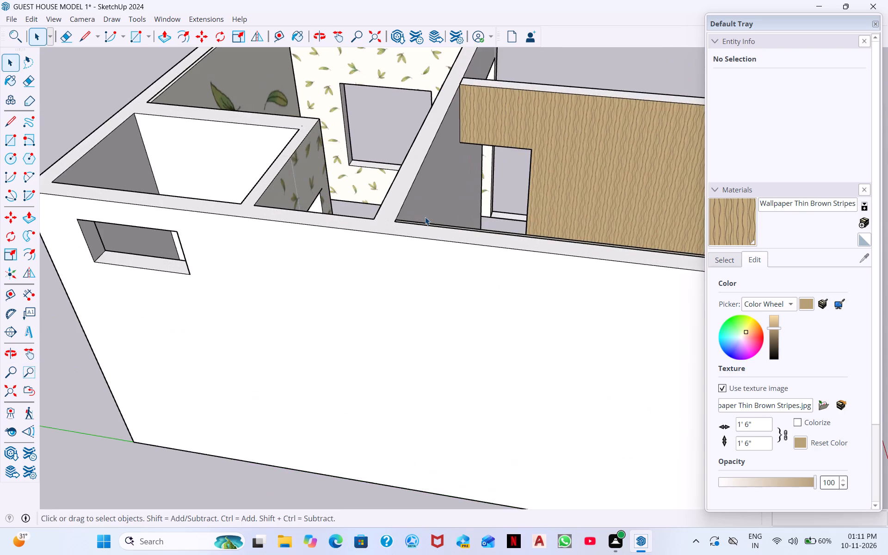
scroll(425, 217, up, 6)
middle_drag(523, 243, 243, 362)
middle_drag(348, 277, 234, 330)
scroll(233, 301, down, 1)
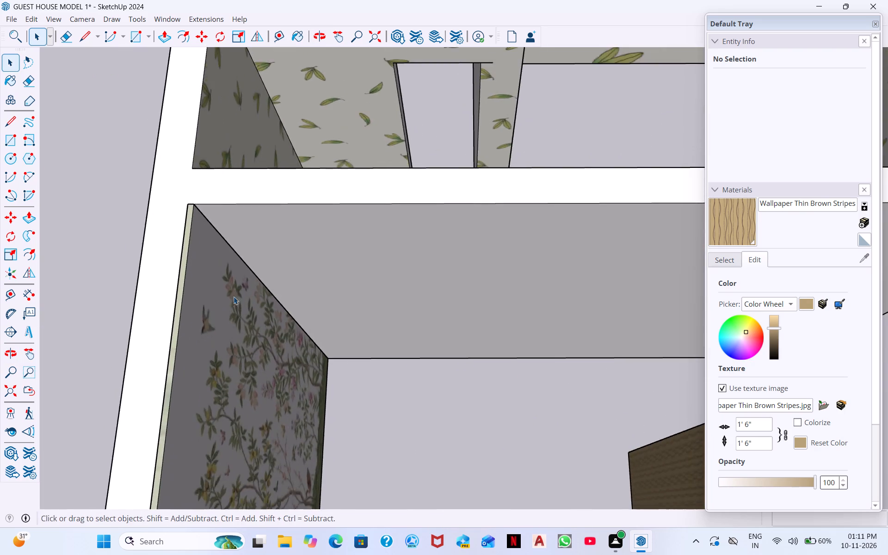
scroll(234, 296, down, 11)
middle_drag(383, 291, 288, 141)
middle_drag(357, 320, 150, 230)
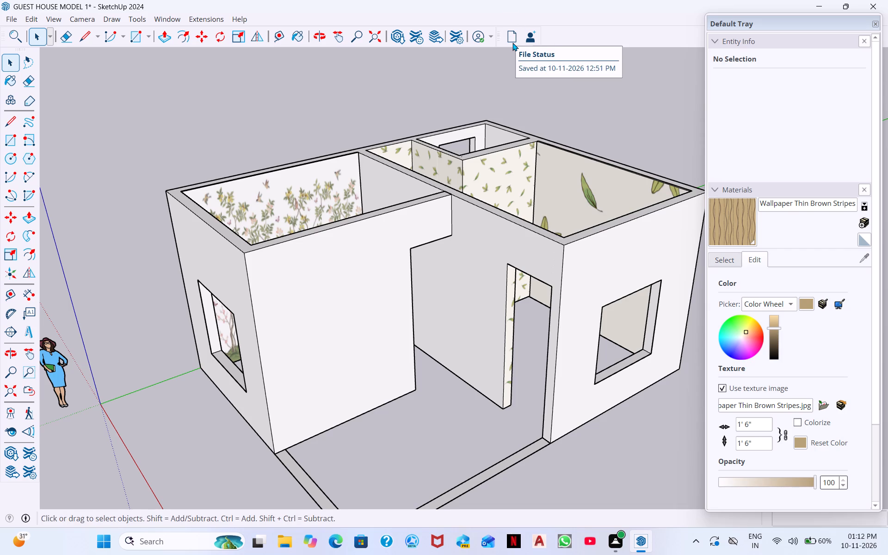
Save the guest house model.
key(ctrl+s)
key(ctrl+s)
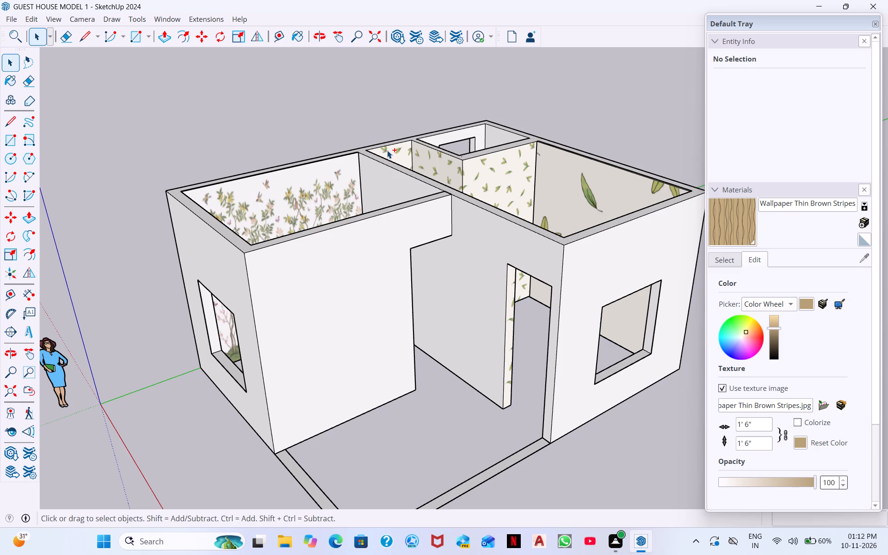
Examine the front of the guest house, including its windows and entrance, from above and from below.
middle_drag(716, 331, 566, 240)
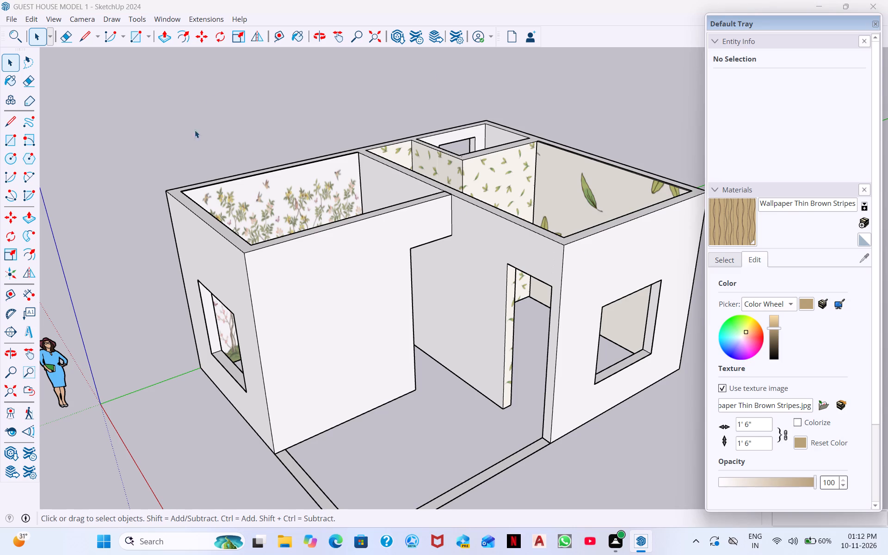
scroll(134, 255, down, 1)
middle_drag(264, 245, 271, 264)
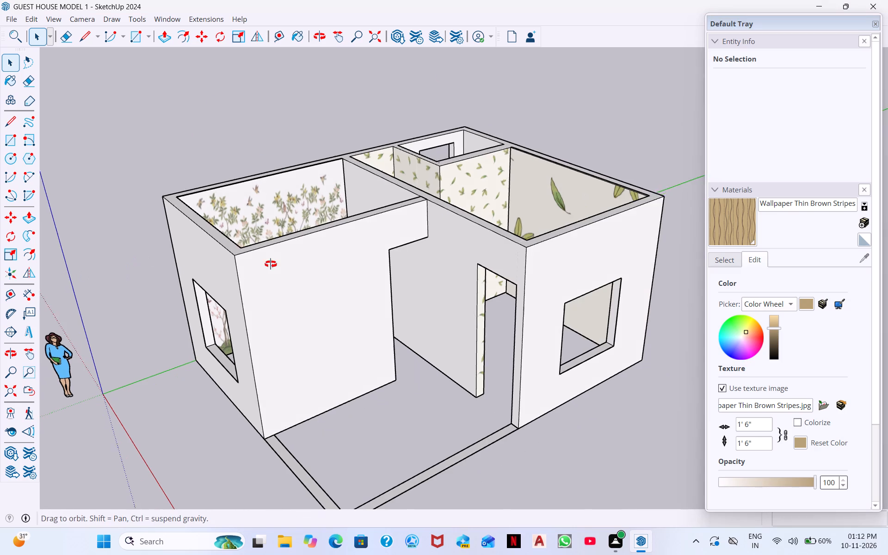
middle_drag(271, 264, 254, 274)
middle_drag(300, 267, 277, 283)
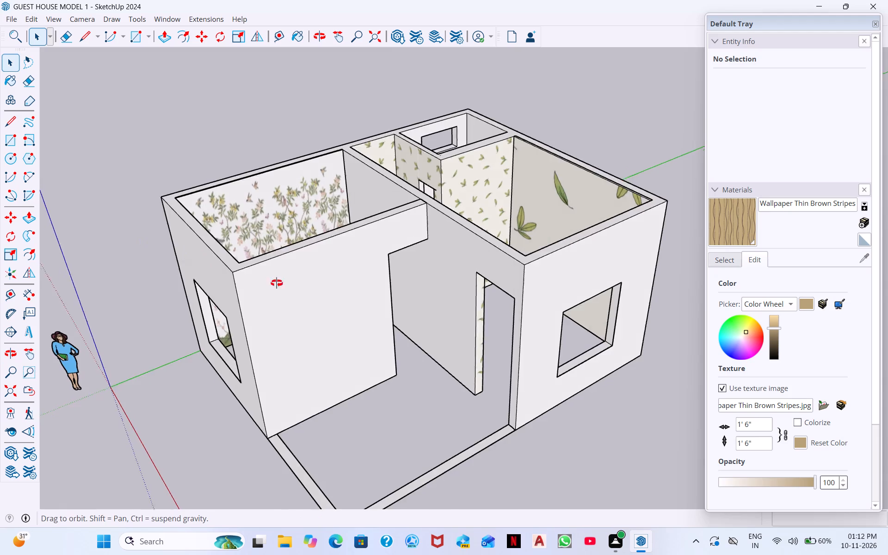
middle_drag(277, 283, 87, 211)
middle_drag(279, 243, 178, 150)
middle_drag(395, 259, 430, 170)
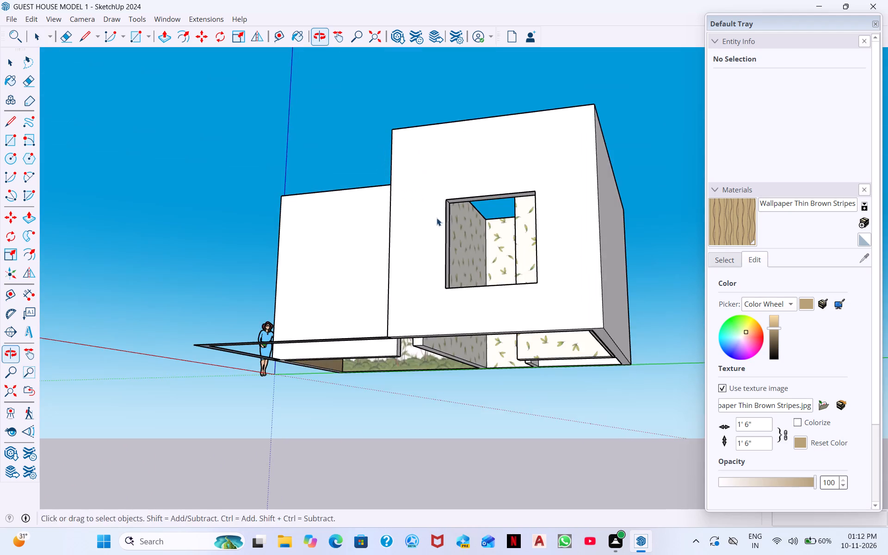
middle_drag(421, 290, 470, 198)
middle_drag(479, 299, 541, 208)
middle_drag(460, 289, 362, 467)
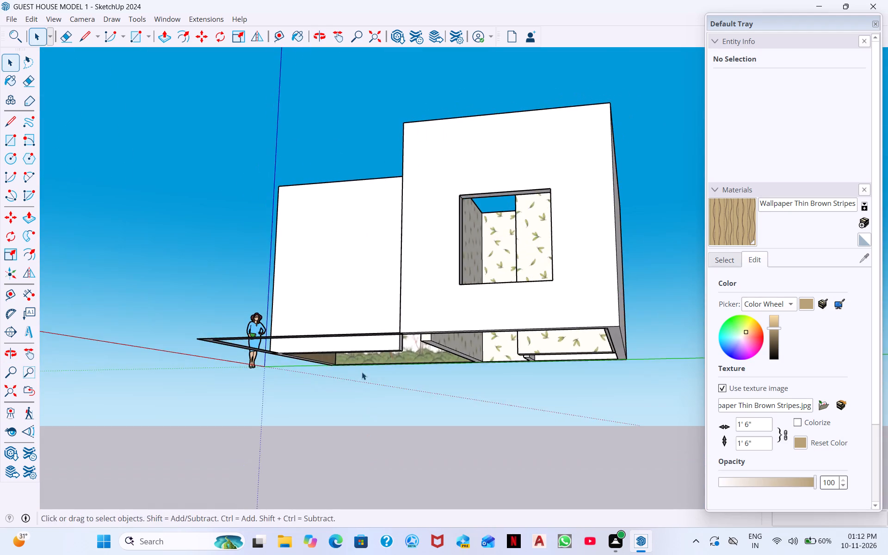
middle_drag(371, 353, 362, 453)
scroll(368, 422, down, 9)
Examine the floral wall and the leaf-patterned partition walls closely from above, and return to the whole front of the house.
middle_drag(439, 307, 540, 518)
scroll(394, 234, up, 7)
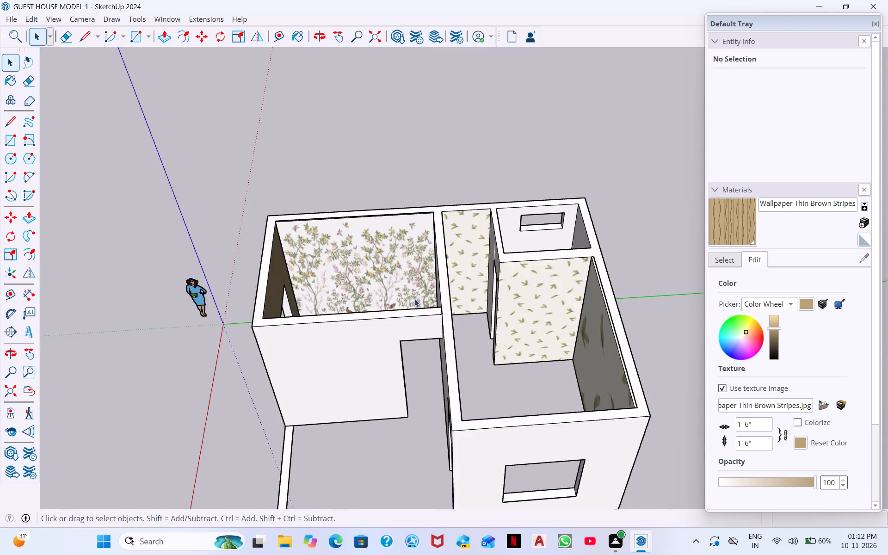
scroll(414, 299, up, 13)
scroll(409, 297, down, 9)
middle_drag(409, 297, 409, 351)
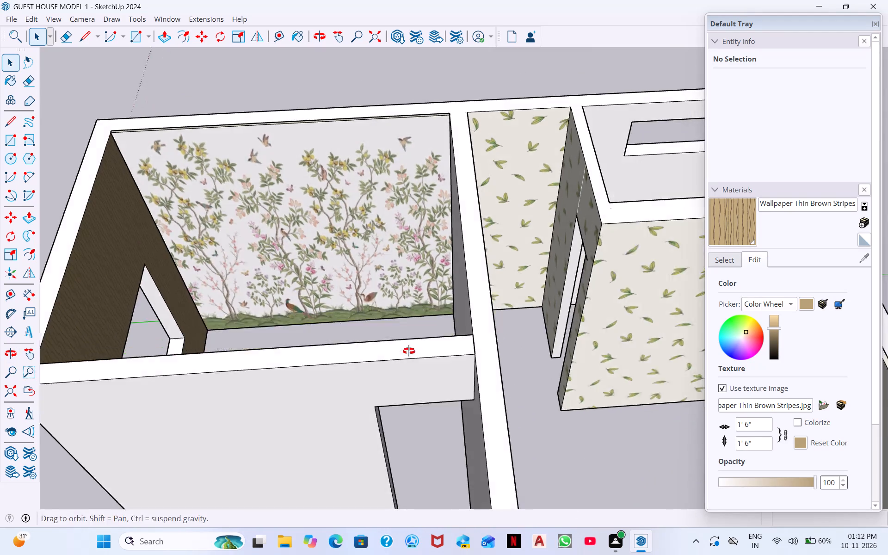
middle_drag(409, 351, 409, 352)
scroll(409, 352, down, 1)
middle_drag(288, 319, 579, 361)
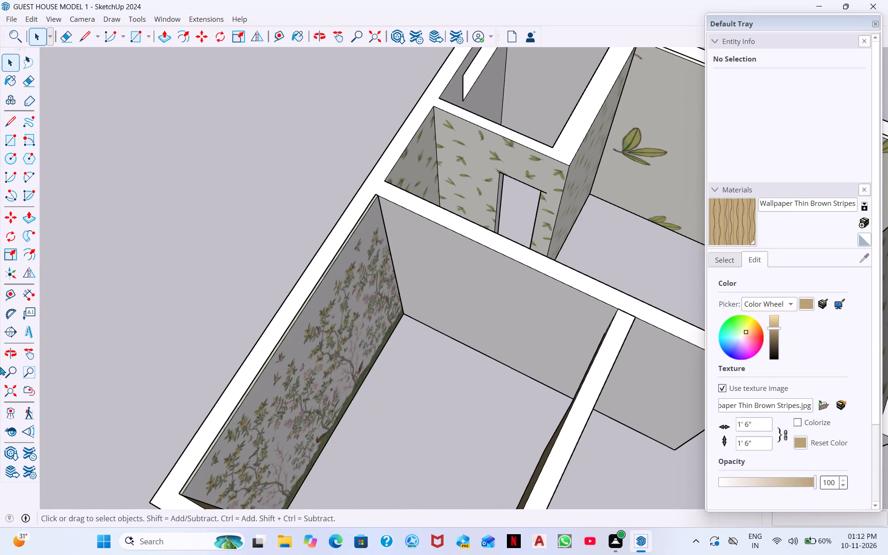
scroll(48, 404, up, 1)
scroll(71, 382, down, 1)
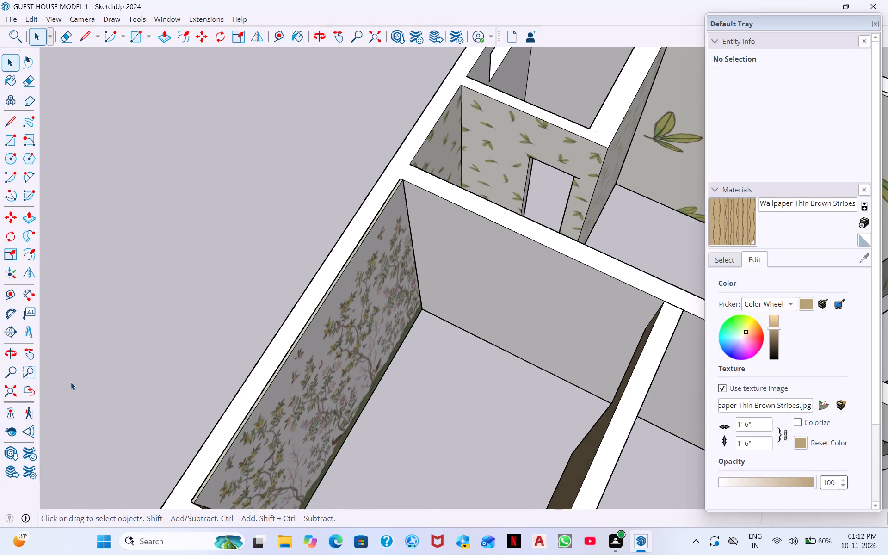
scroll(71, 382, down, 7)
middle_drag(105, 383, 201, 275)
middle_drag(287, 399, 293, 318)
scroll(326, 384, down, 5)
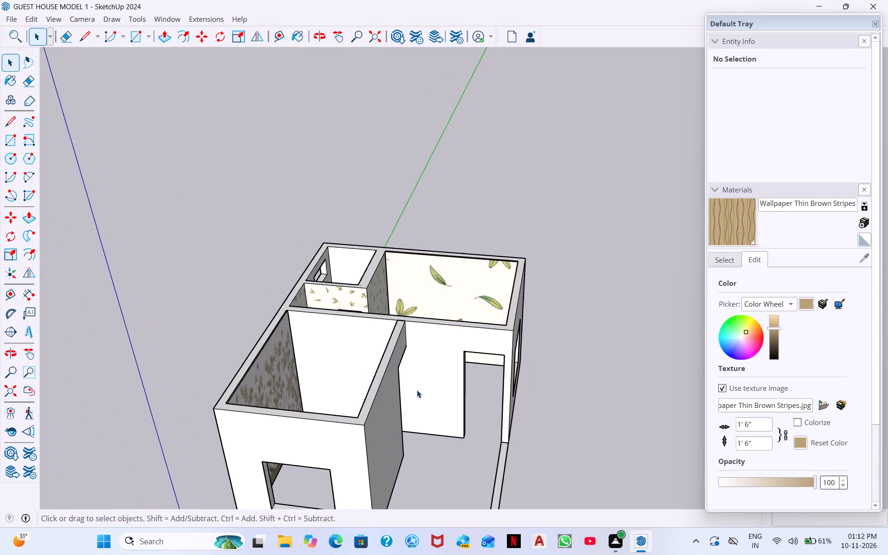
scroll(417, 390, down, 1)
middle_drag(473, 384, 257, 281)
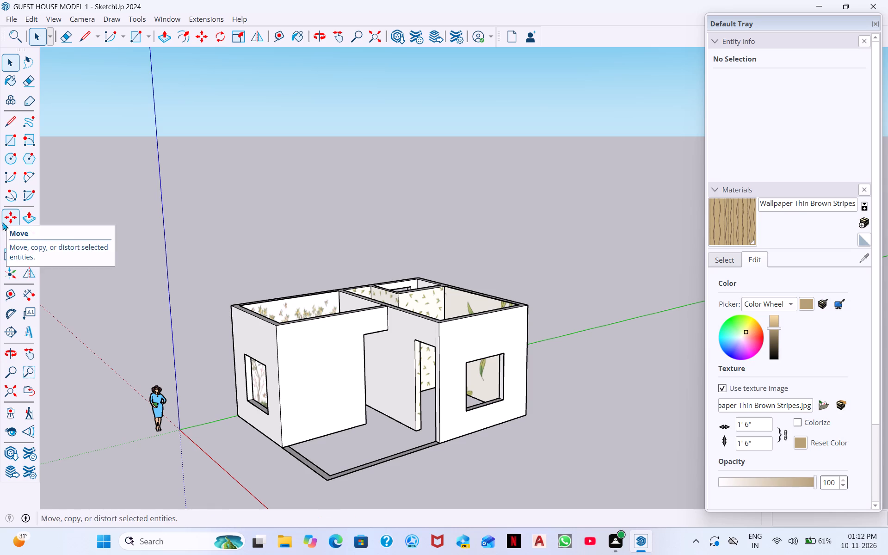
Open 3D Warehouse, clear the WALLPAPER search term and dismiss the image-search tip.
double_click(4, 452)
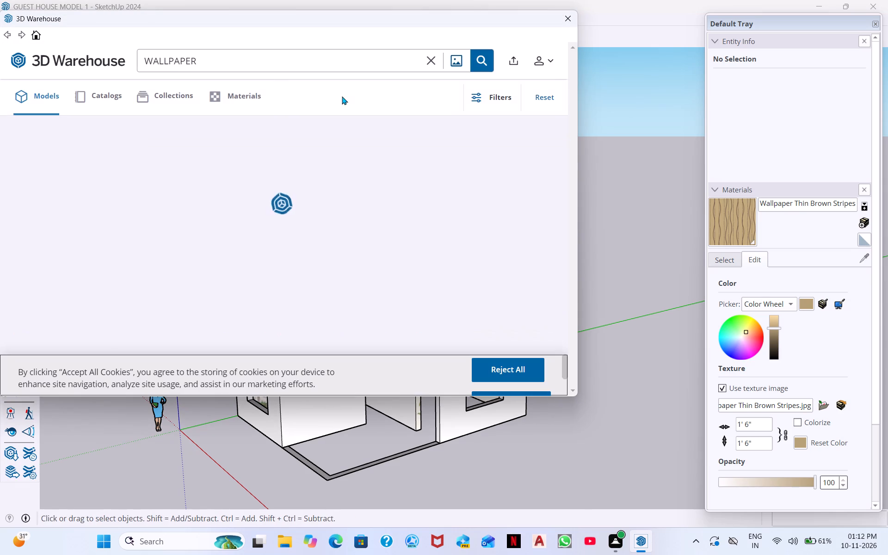
drag(224, 72, 130, 62)
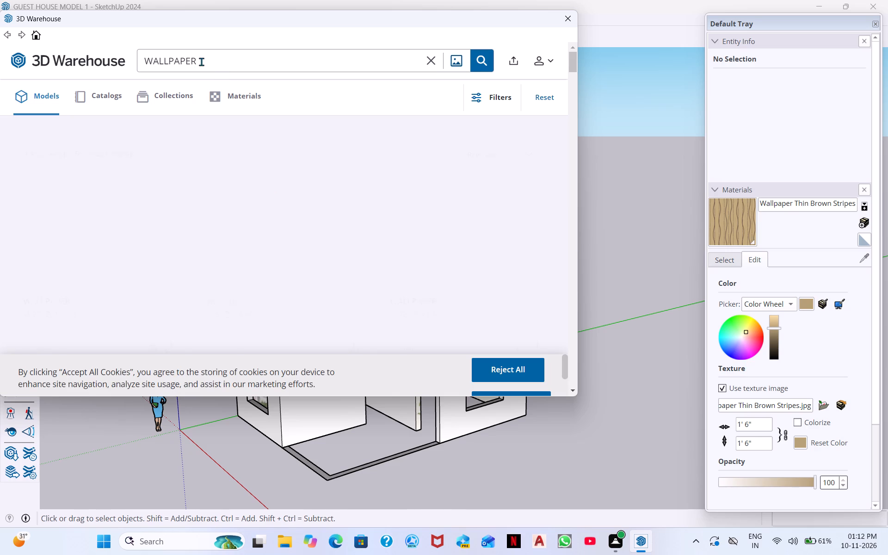
drag(201, 62, 117, 56)
key(Return)
key(BackSpace)
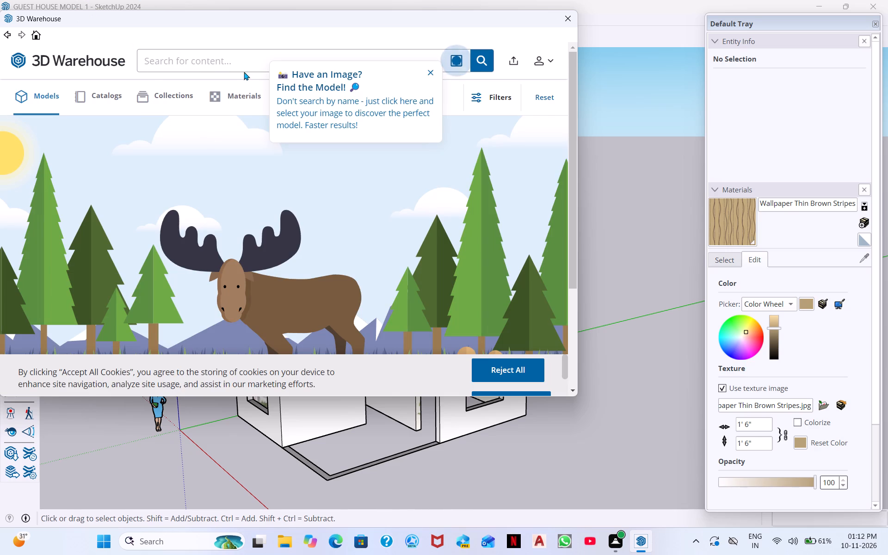
click(244, 71)
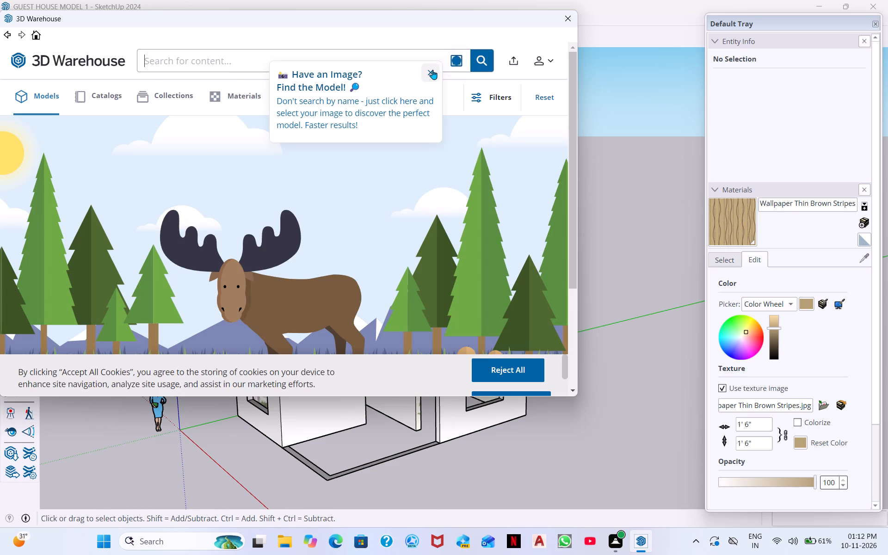
click(432, 70)
click(382, 71)
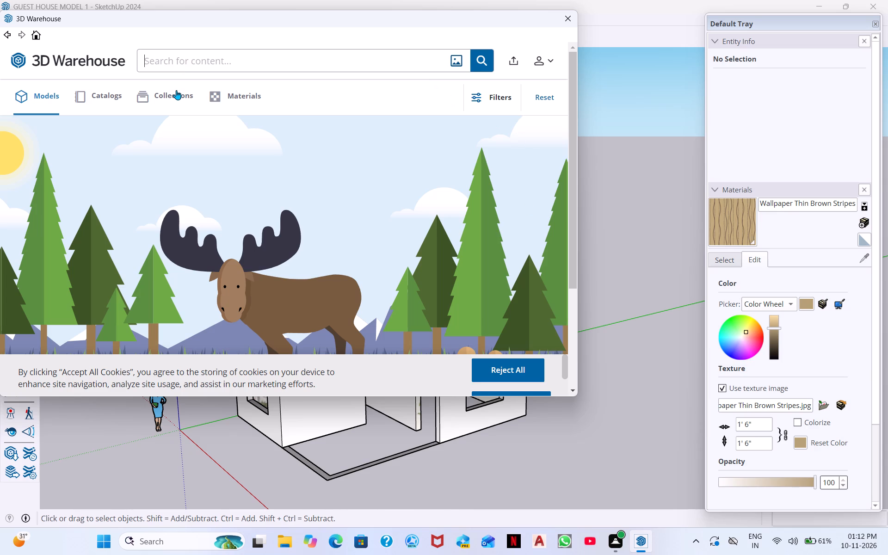
Look through the 3D Warehouse collections for doors, windows, furniture and decor suited to the guest house.
click(177, 92)
scroll(144, 205, down, 3)
scroll(190, 173, down, 3)
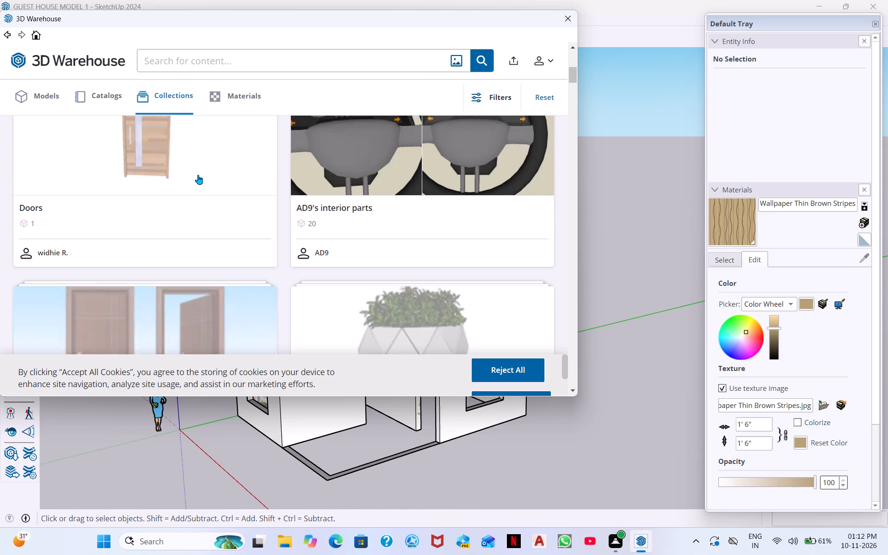
scroll(331, 190, up, 3)
scroll(379, 200, down, 2)
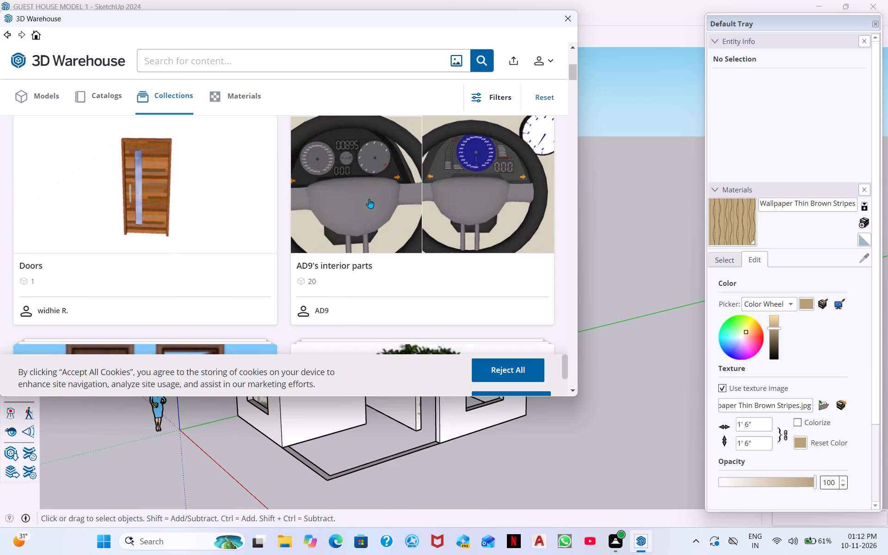
scroll(367, 199, down, 2)
scroll(44, 259, down, 3)
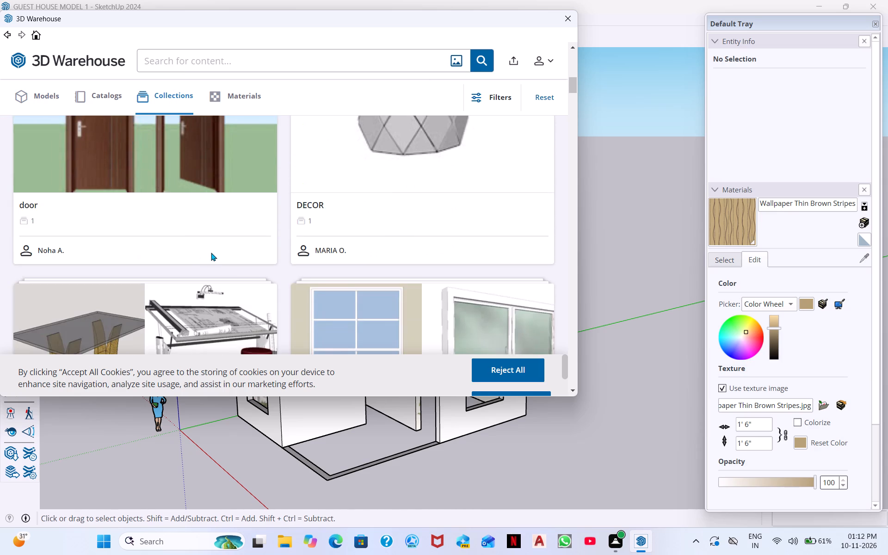
scroll(147, 235, down, 3)
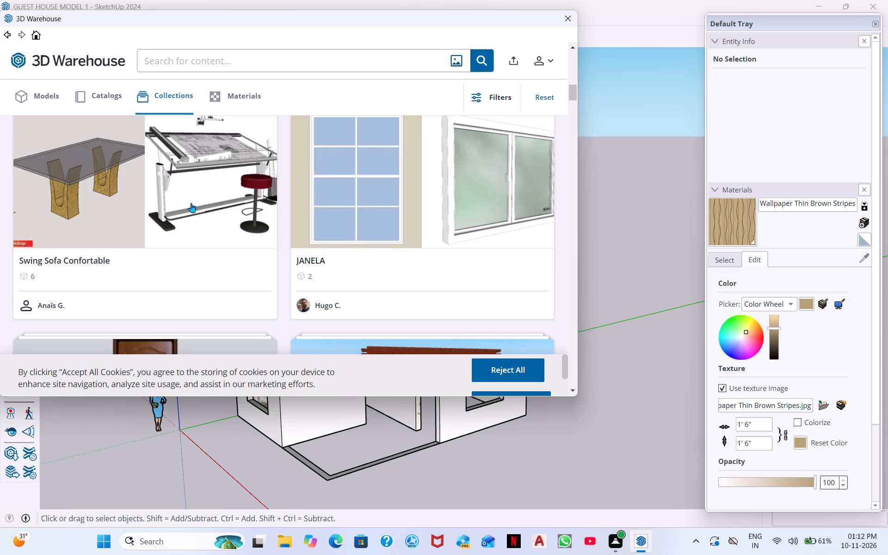
scroll(355, 309, down, 1)
scroll(269, 252, up, 2)
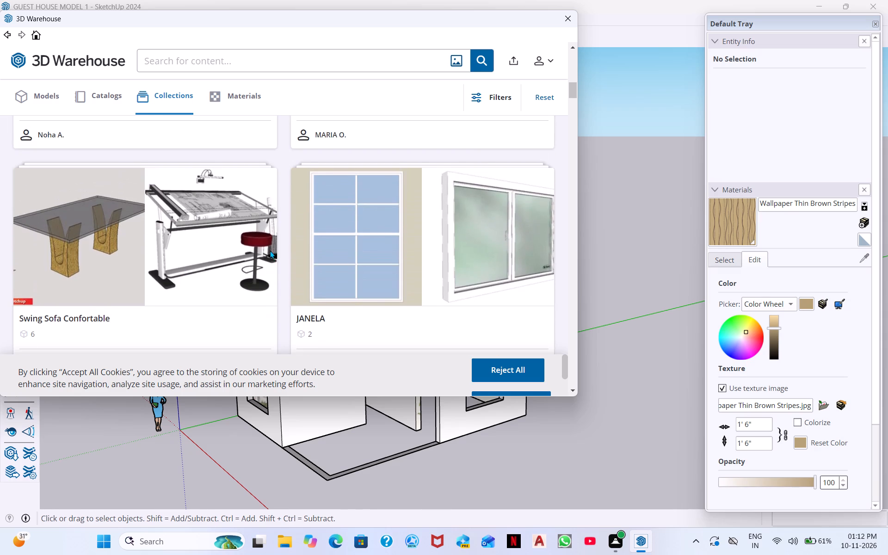
scroll(270, 250, down, 1)
scroll(318, 253, down, 3)
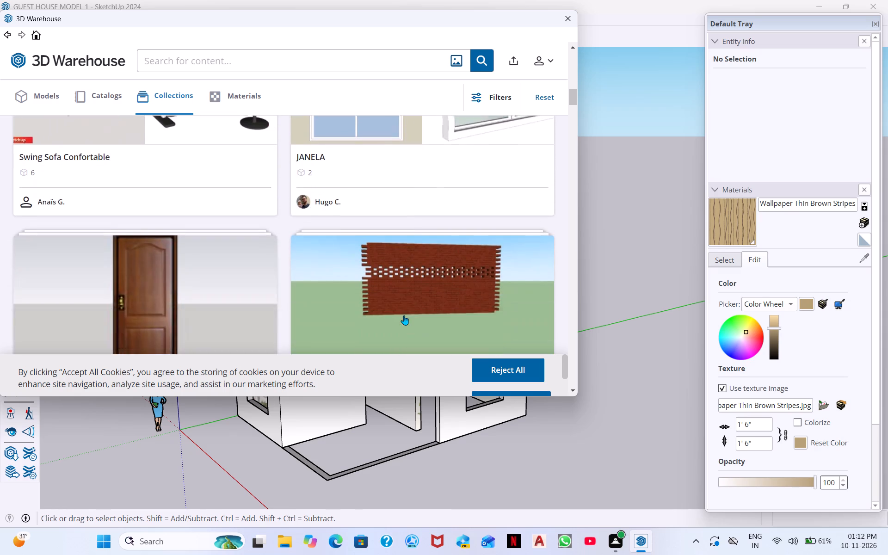
scroll(372, 297, down, 4)
scroll(224, 258, down, 2)
scroll(216, 247, up, 1)
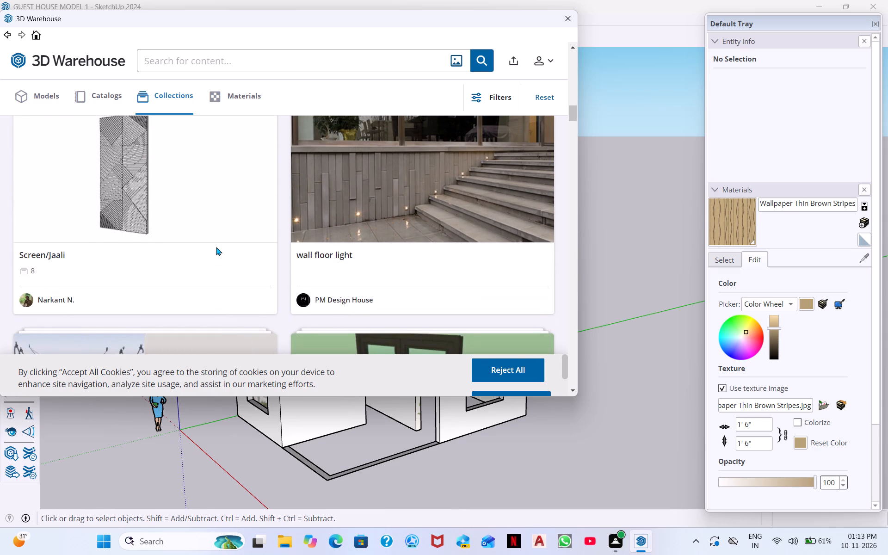
scroll(453, 275, down, 3)
scroll(453, 275, up, 3)
scroll(453, 276, down, 4)
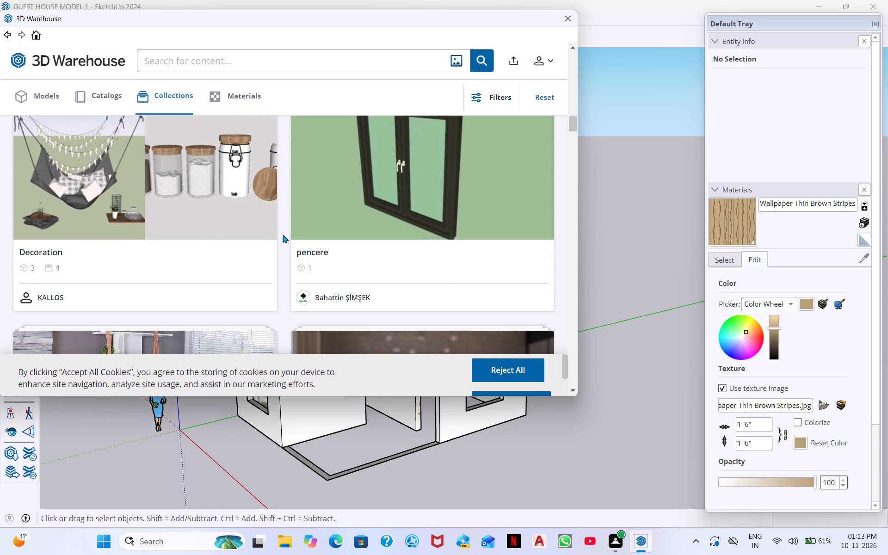
scroll(205, 249, up, 4)
scroll(381, 262, down, 8)
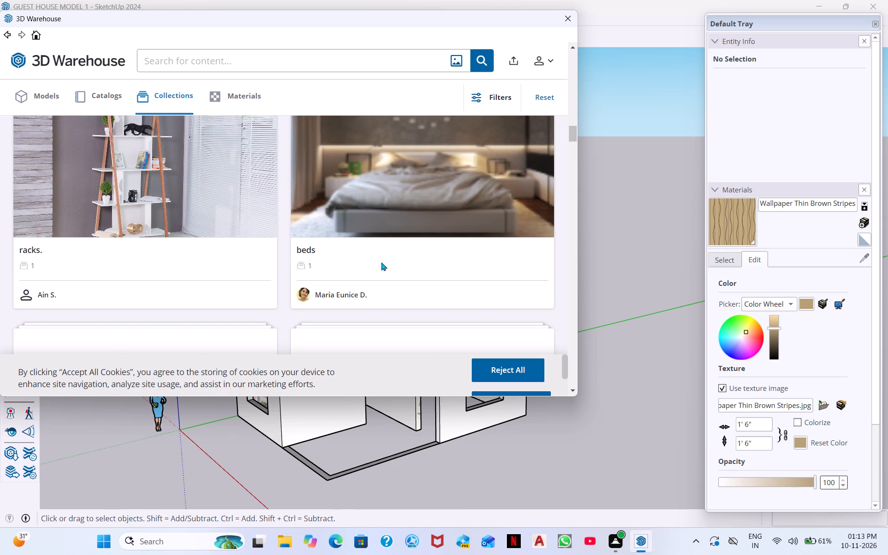
scroll(306, 243, down, 4)
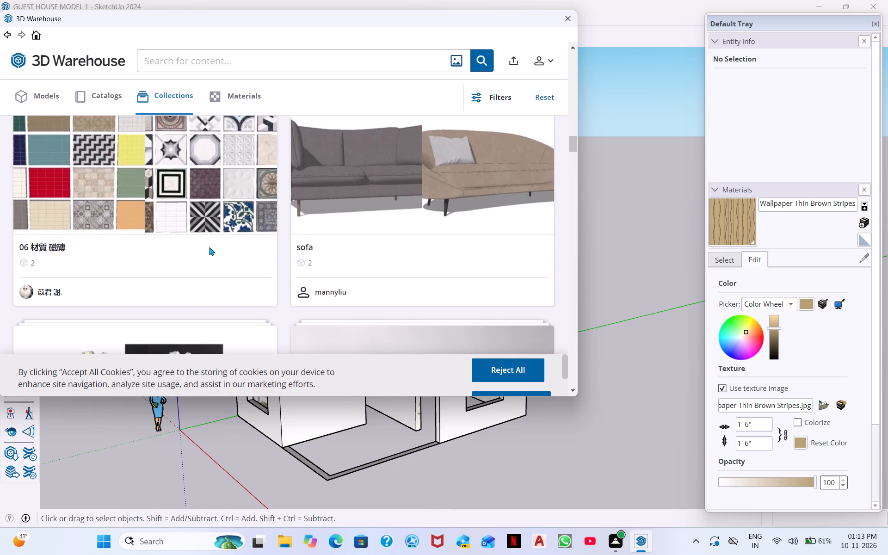
scroll(209, 247, down, 4)
scroll(393, 243, down, 3)
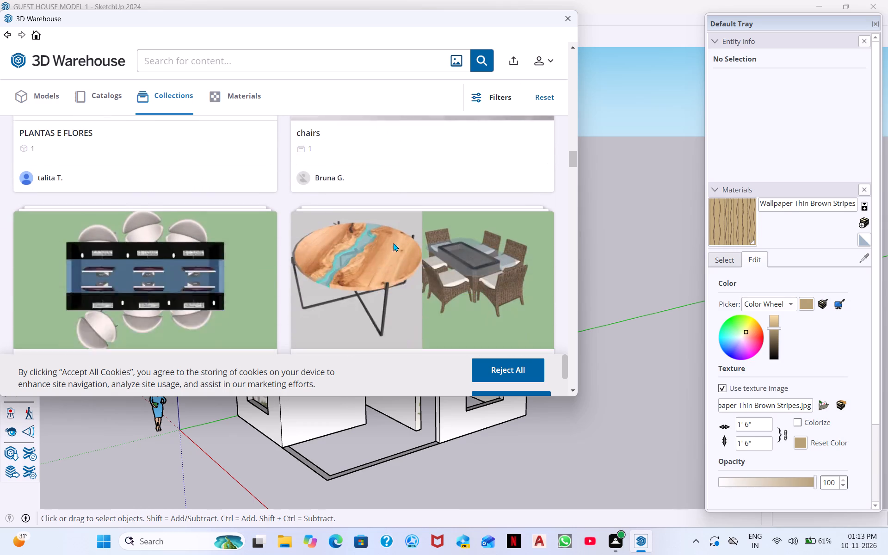
scroll(393, 243, up, 3)
scroll(393, 243, down, 3)
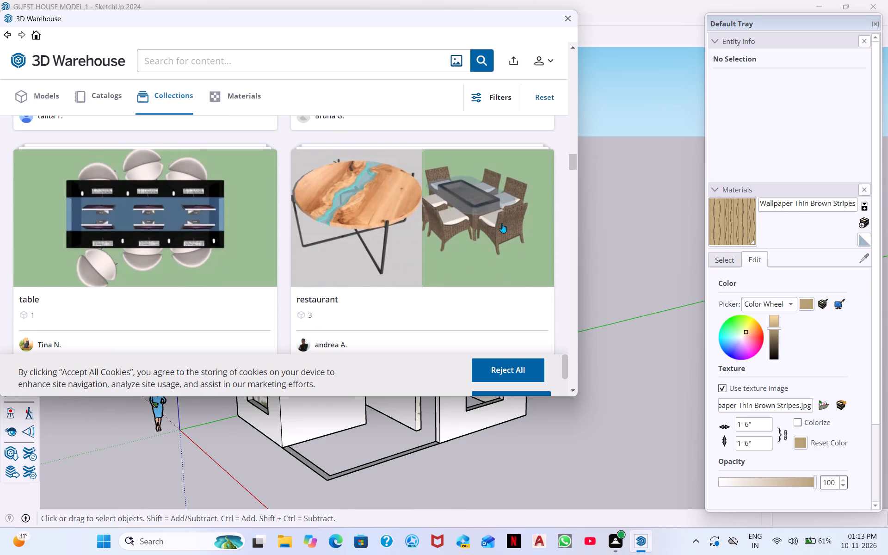
scroll(477, 228, down, 2)
scroll(418, 176, down, 3)
scroll(274, 202, down, 2)
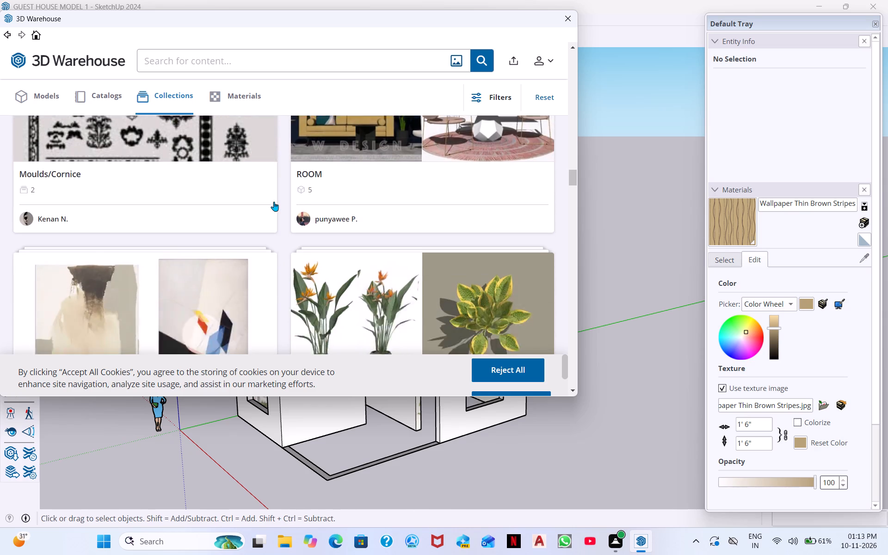
scroll(302, 200, down, 6)
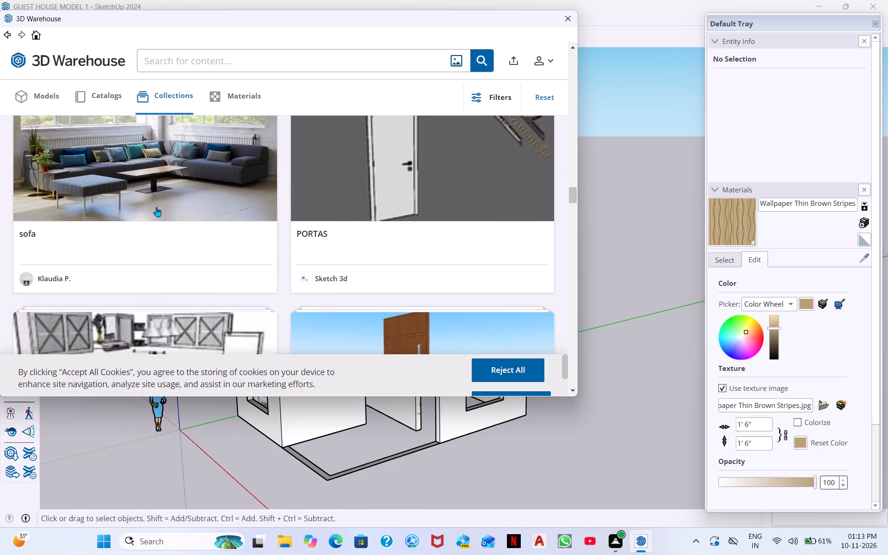
Open the sofa collection pictured with a large corner sofa and examine its contents.
click(150, 177)
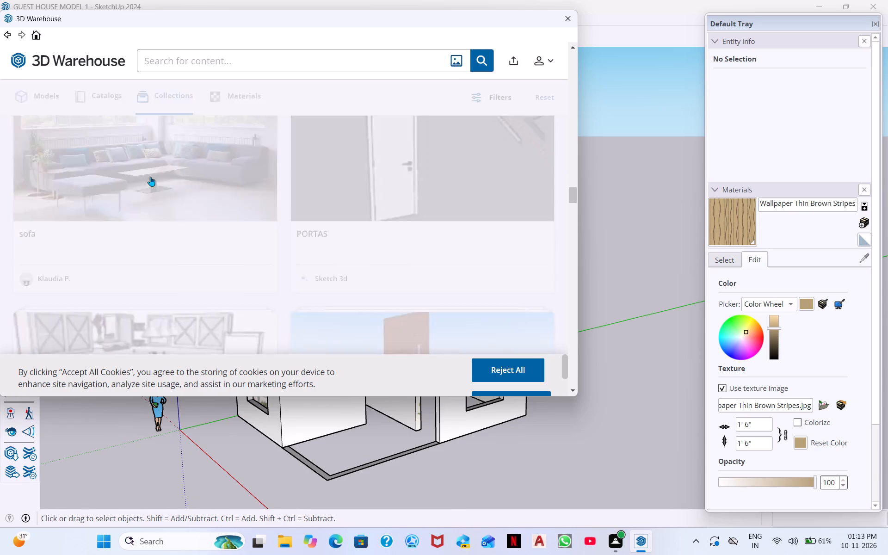
scroll(242, 246, down, 8)
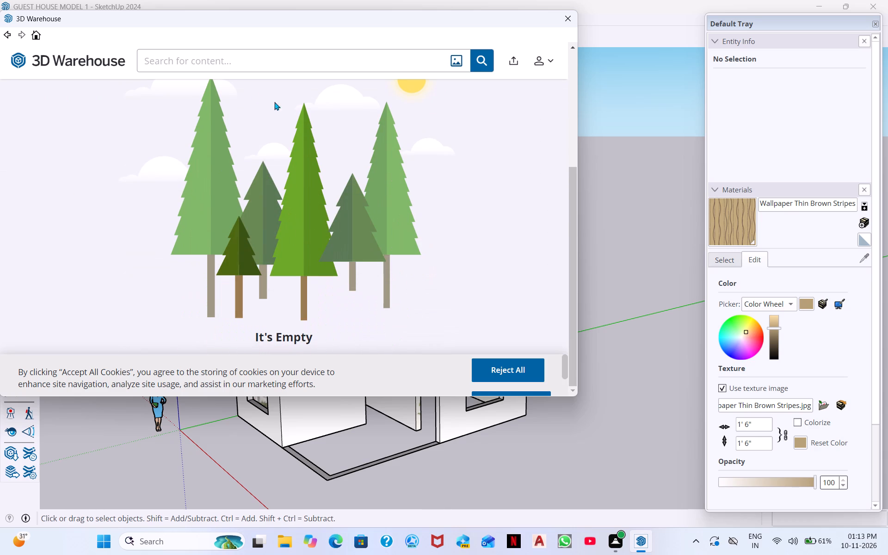
Search 3D Warehouse for SOFA and switch the results from collections to individual models.
click(193, 71)
key(s)
key(o)
text(FA)
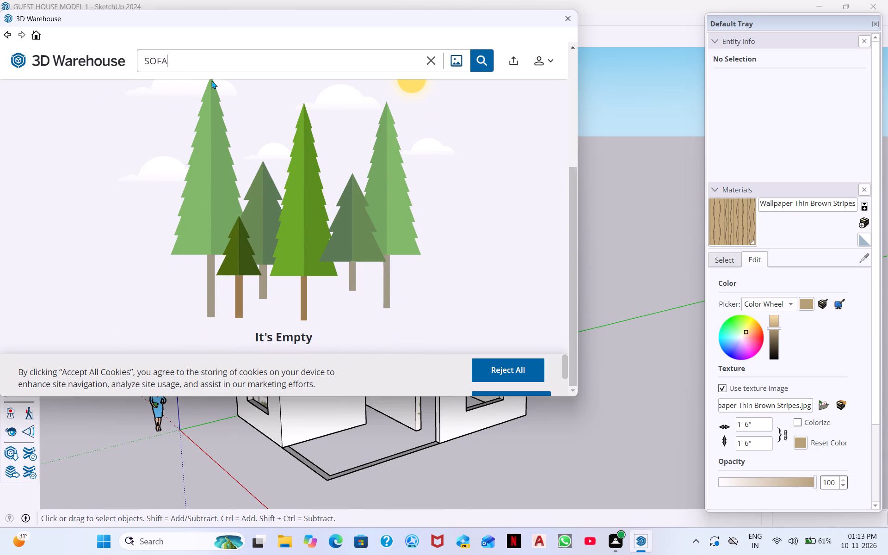
key(space)
key(Return)
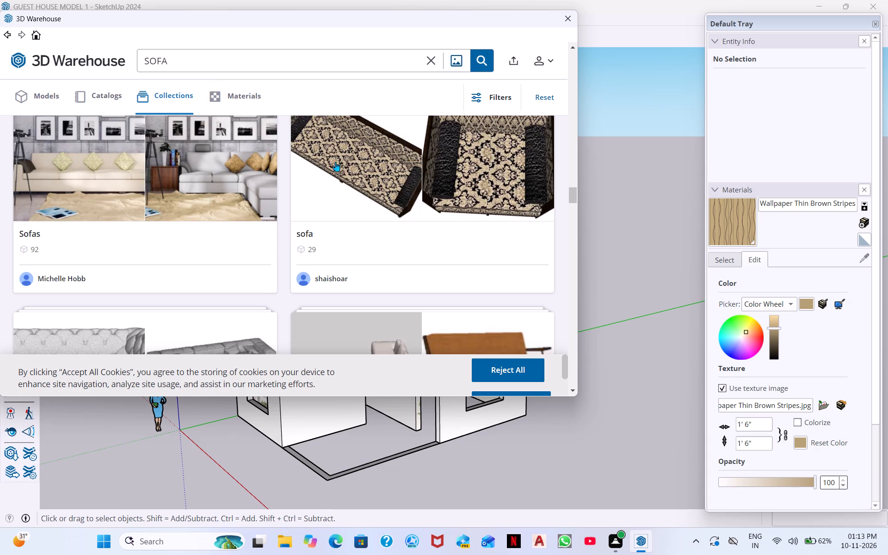
scroll(220, 305, down, 1)
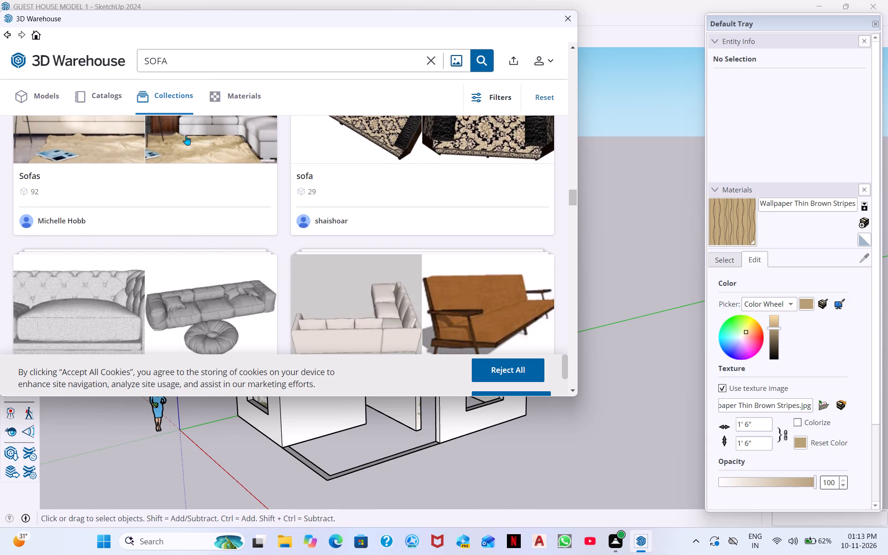
click(28, 98)
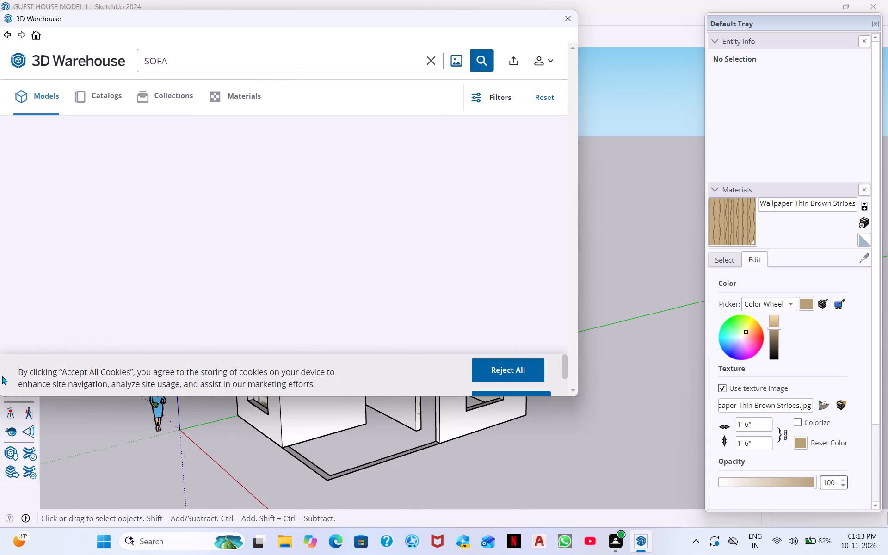
key(Return)
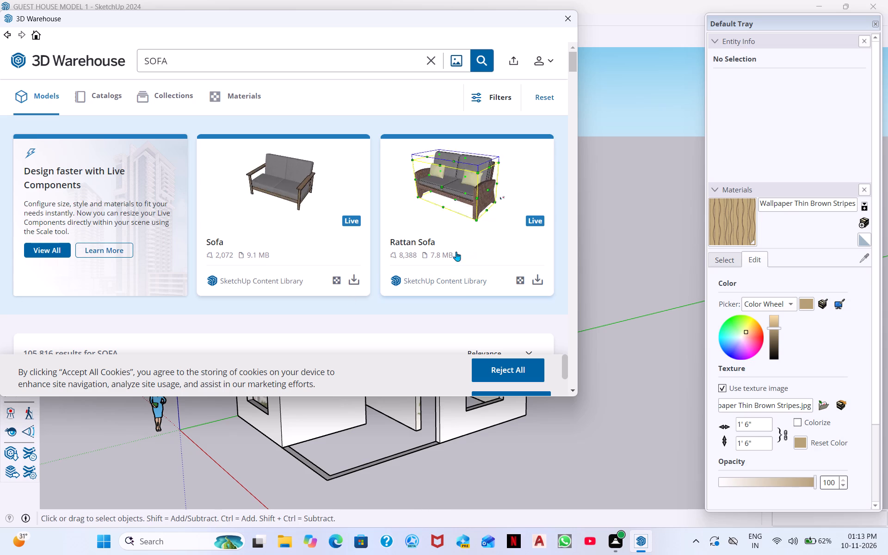
Look through the individual SOFA models in 3D Warehouse, comparing their shapes, styles and file sizes for one that suits the guest house.
scroll(362, 243, down, 4)
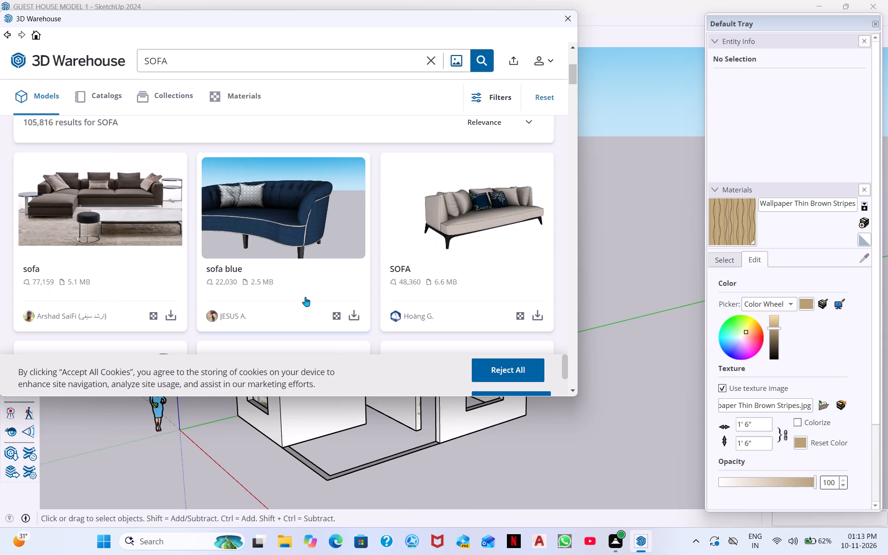
scroll(87, 298, down, 5)
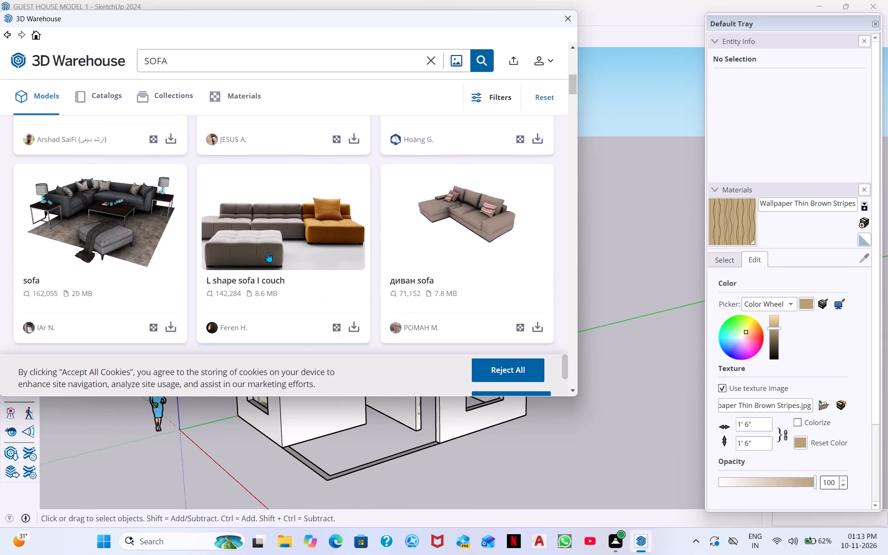
scroll(268, 253, down, 6)
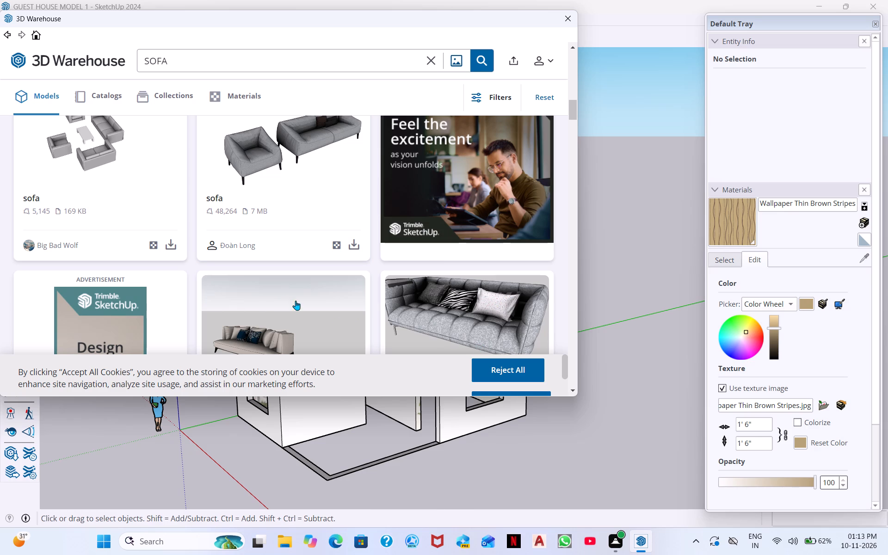
scroll(414, 305, down, 4)
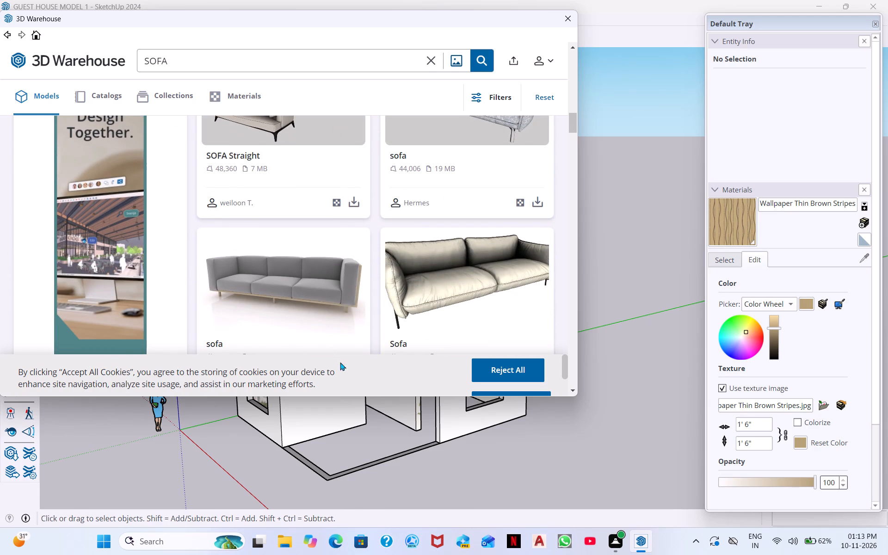
scroll(344, 310, down, 5)
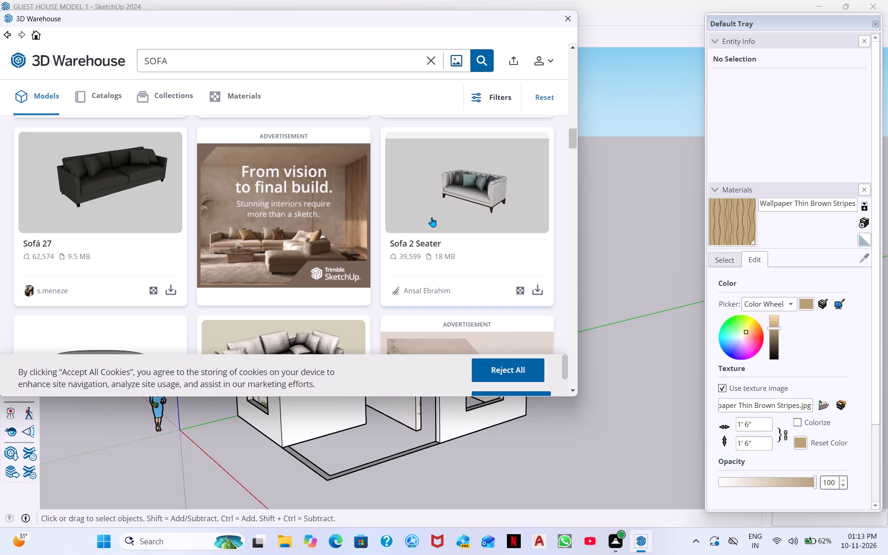
scroll(469, 302, down, 2)
scroll(299, 281, down, 2)
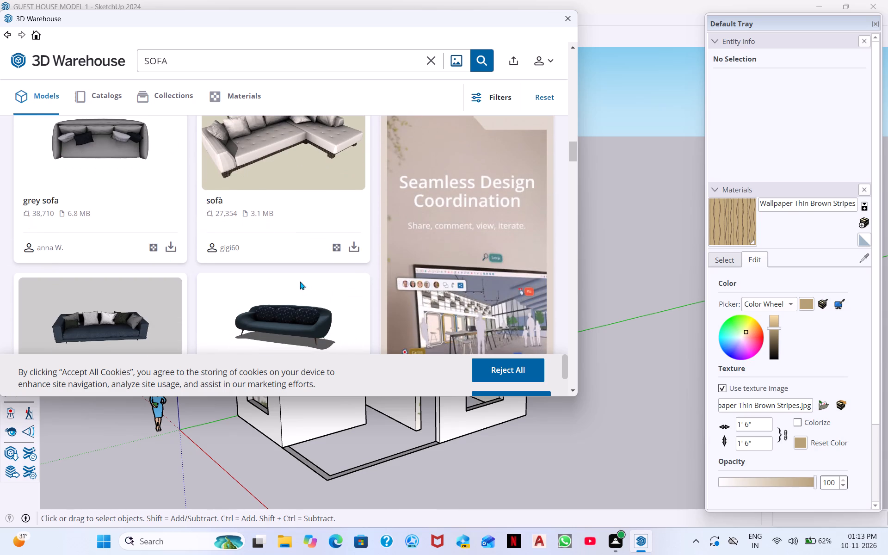
scroll(308, 214, down, 2)
scroll(266, 222, down, 1)
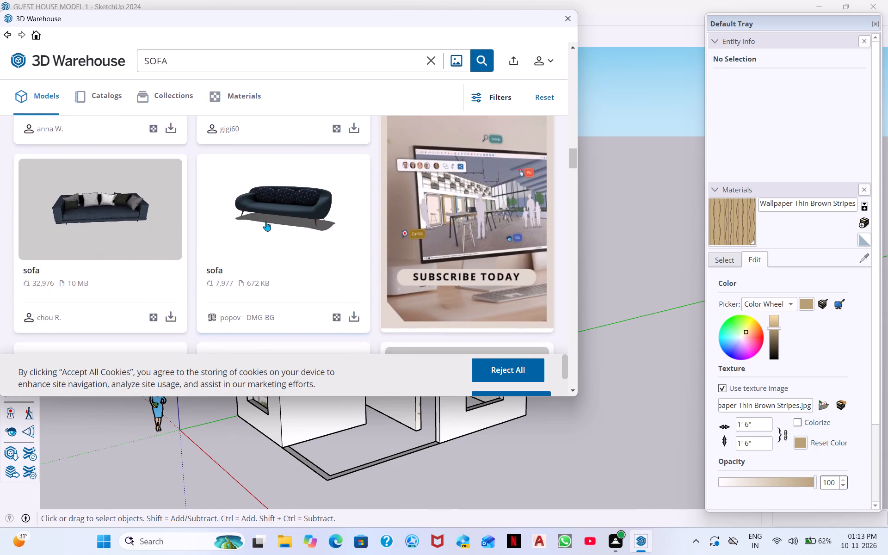
scroll(283, 228, down, 1)
scroll(243, 259, down, 1)
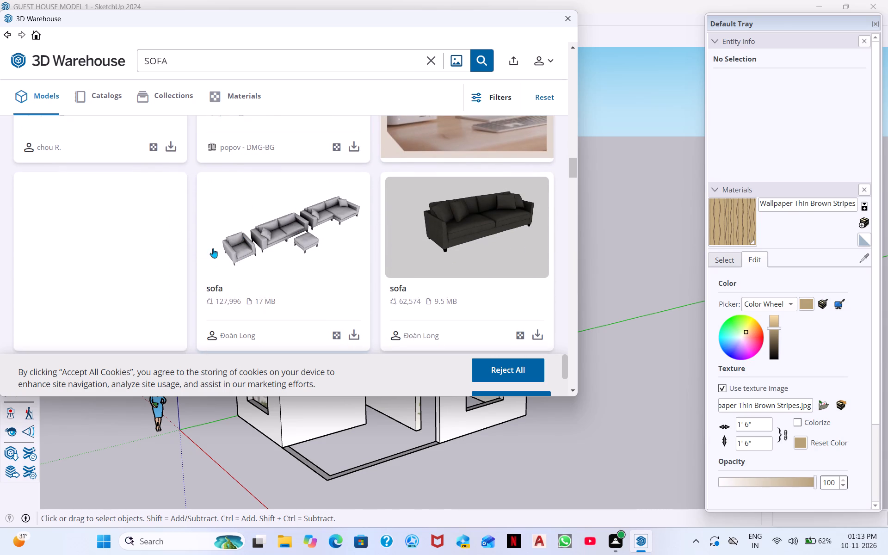
scroll(302, 290, down, 3)
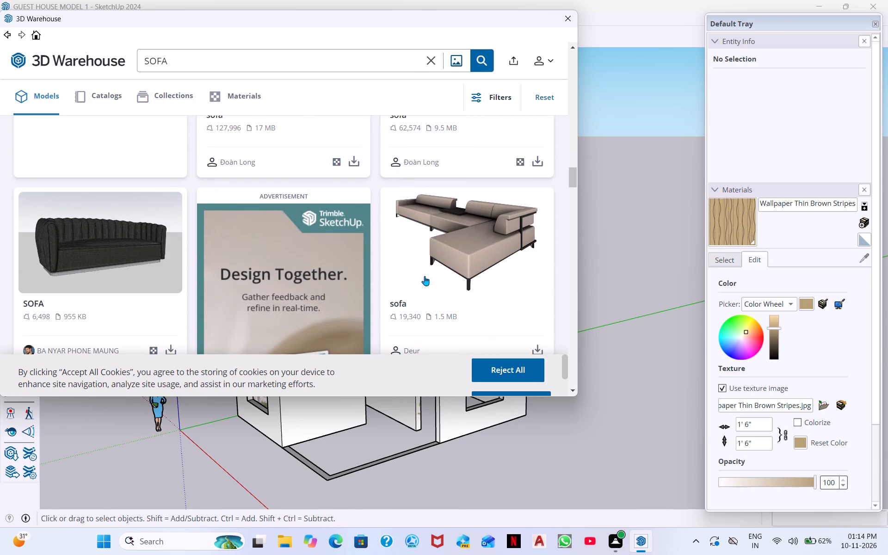
scroll(416, 273, down, 3)
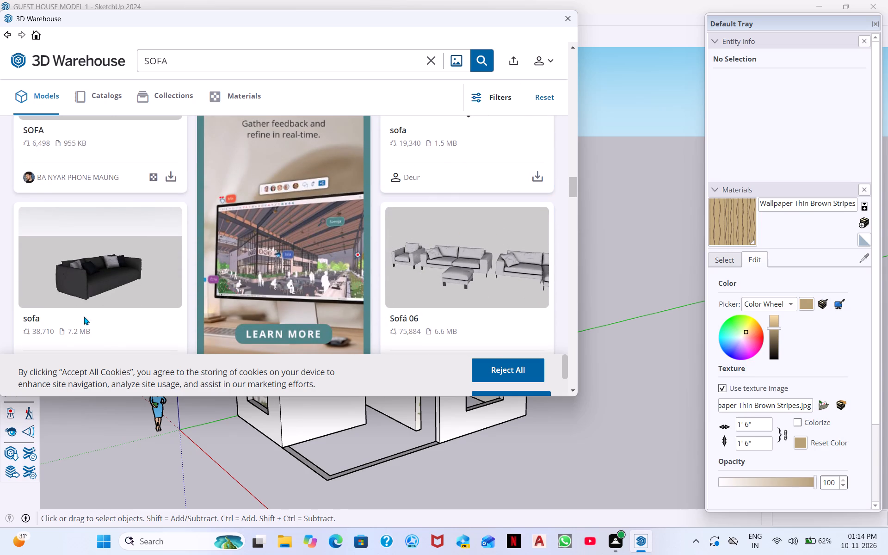
scroll(211, 286, down, 2)
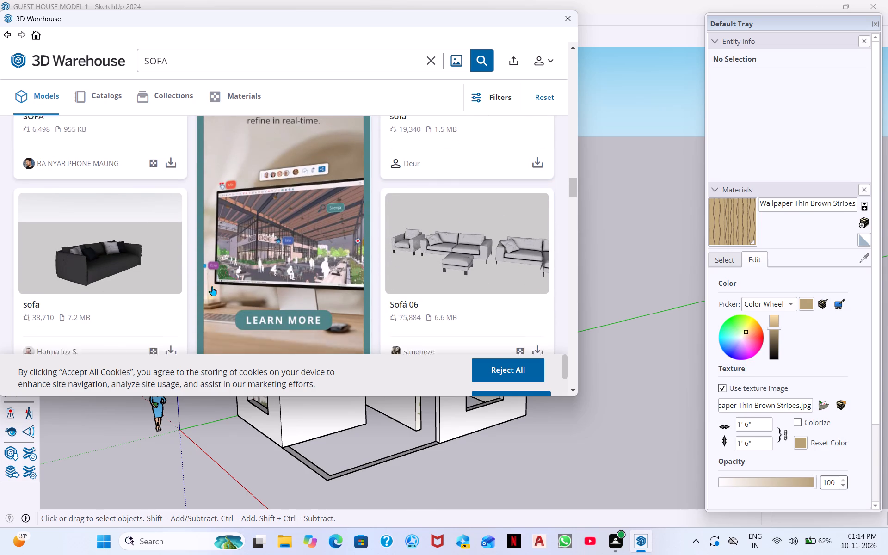
scroll(204, 282, down, 3)
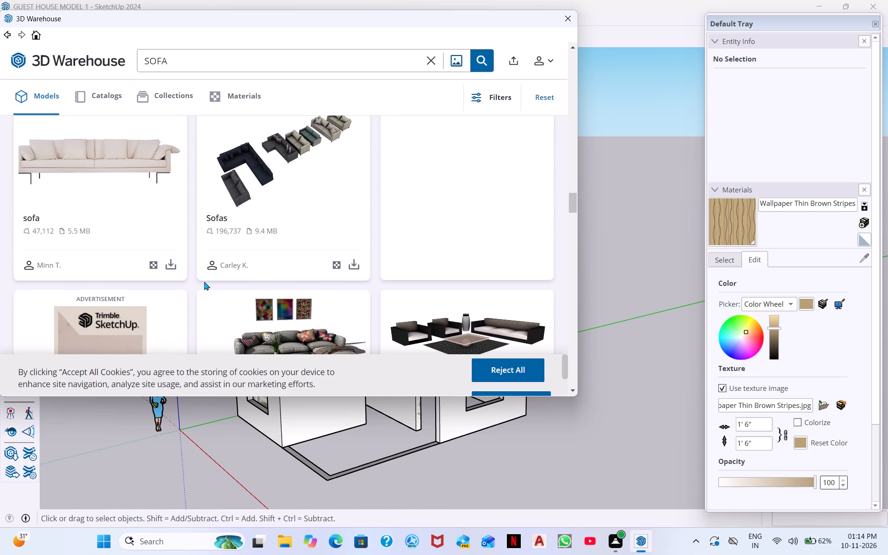
scroll(186, 277, down, 2)
scroll(254, 271, down, 2)
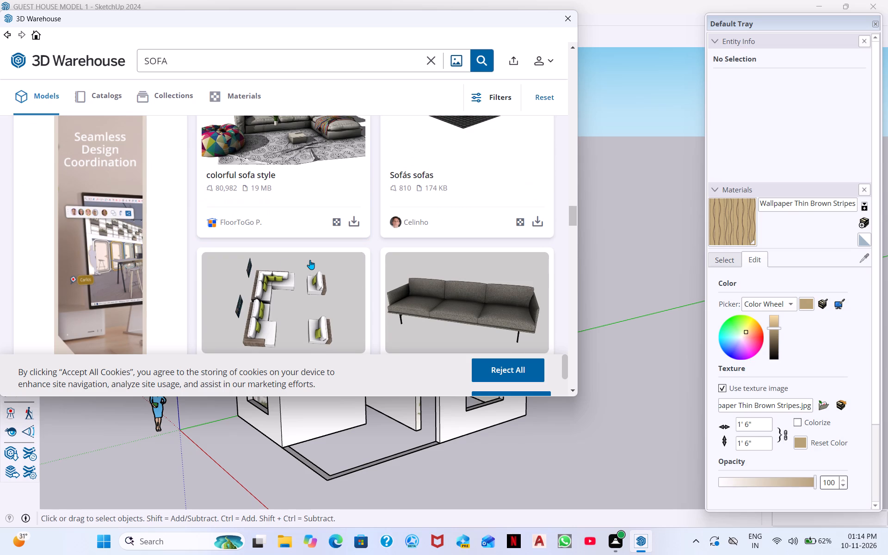
scroll(310, 260, down, 3)
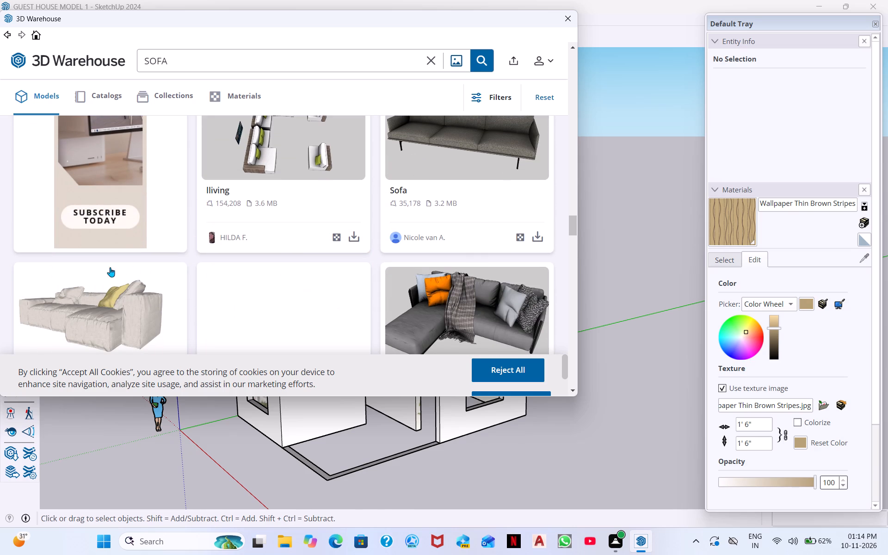
scroll(250, 241, down, 3)
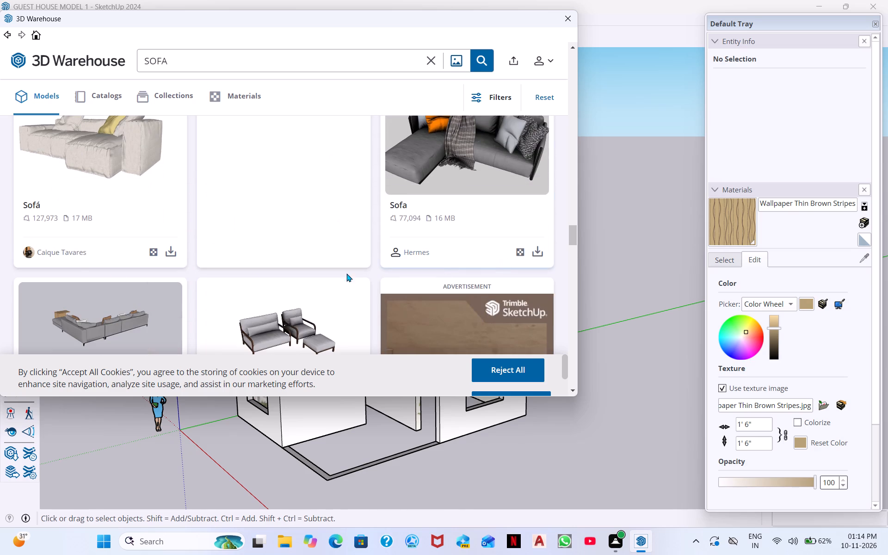
scroll(278, 344, down, 5)
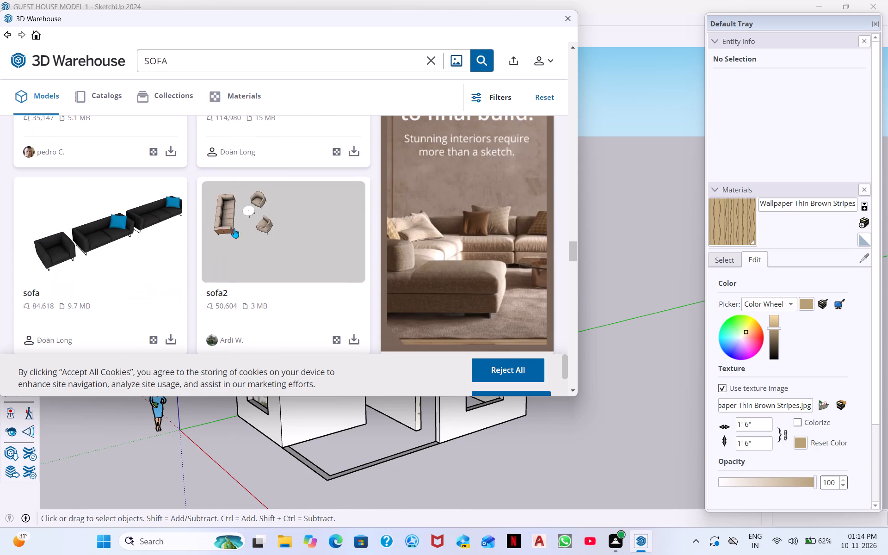
scroll(183, 237, down, 3)
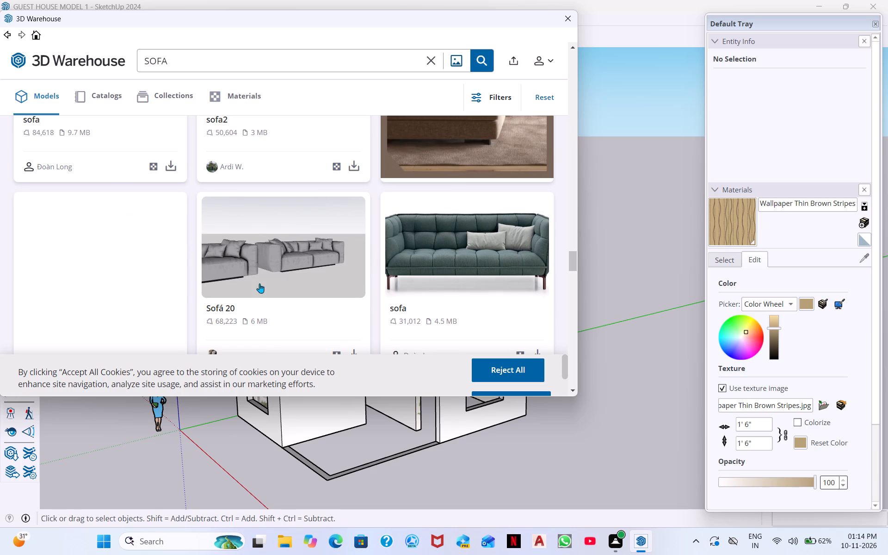
scroll(462, 321, down, 2)
scroll(368, 307, down, 2)
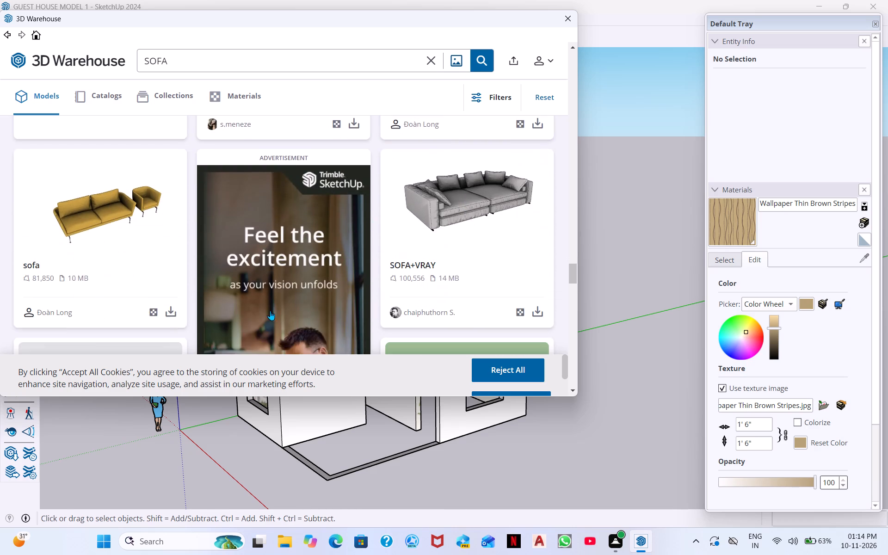
scroll(198, 302, down, 2)
scroll(142, 227, down, 5)
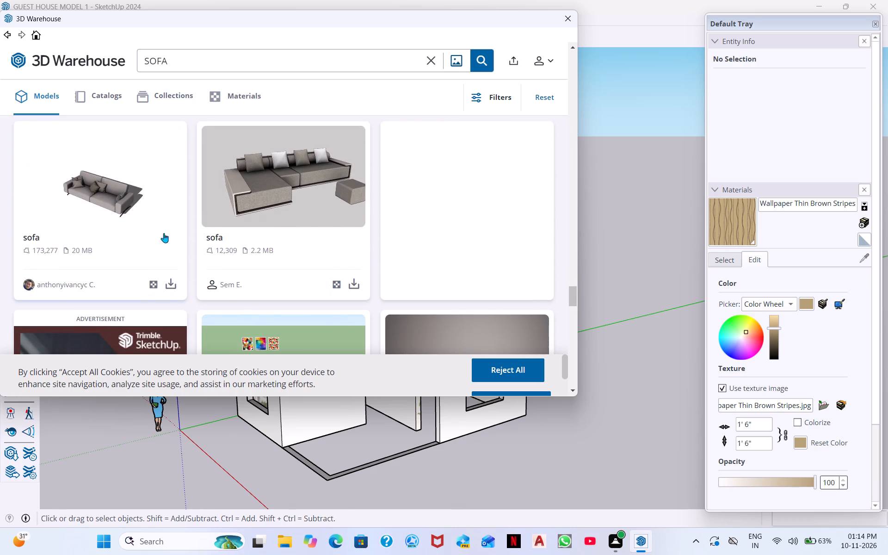
scroll(176, 223, down, 5)
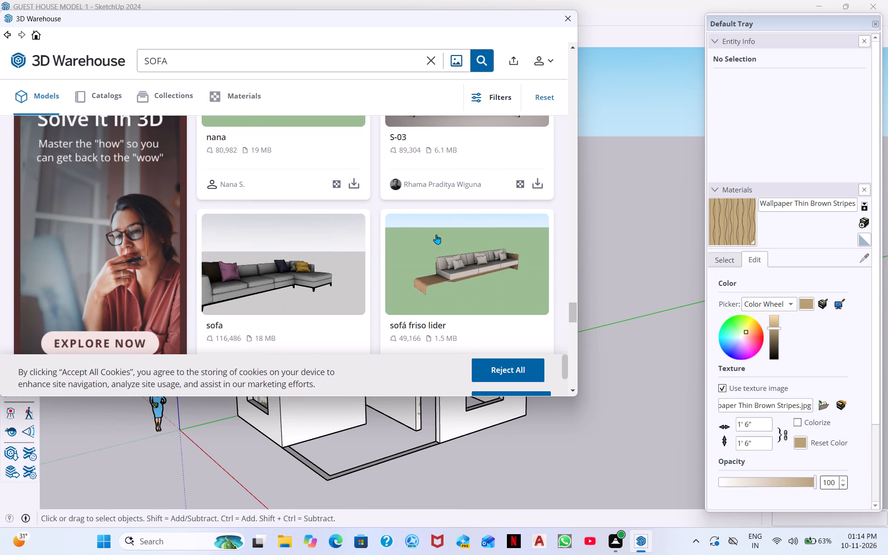
scroll(461, 236, down, 6)
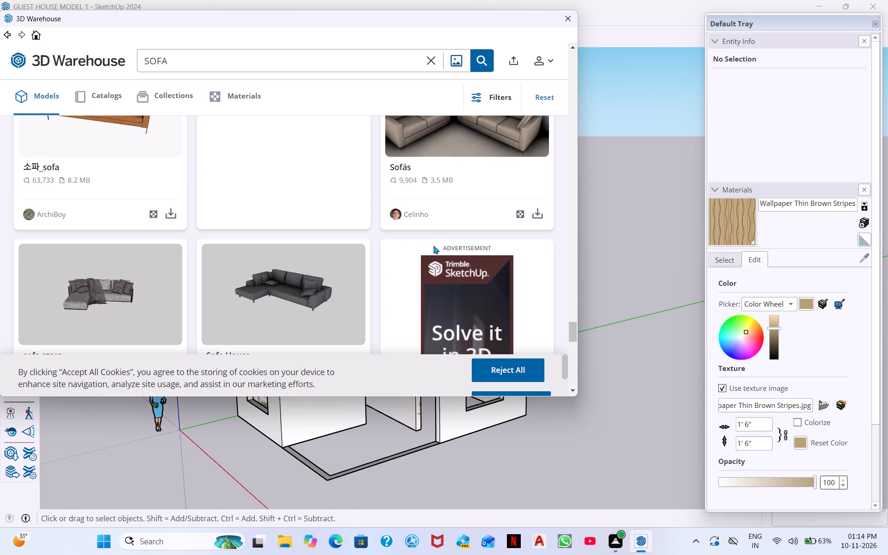
scroll(181, 274, down, 2)
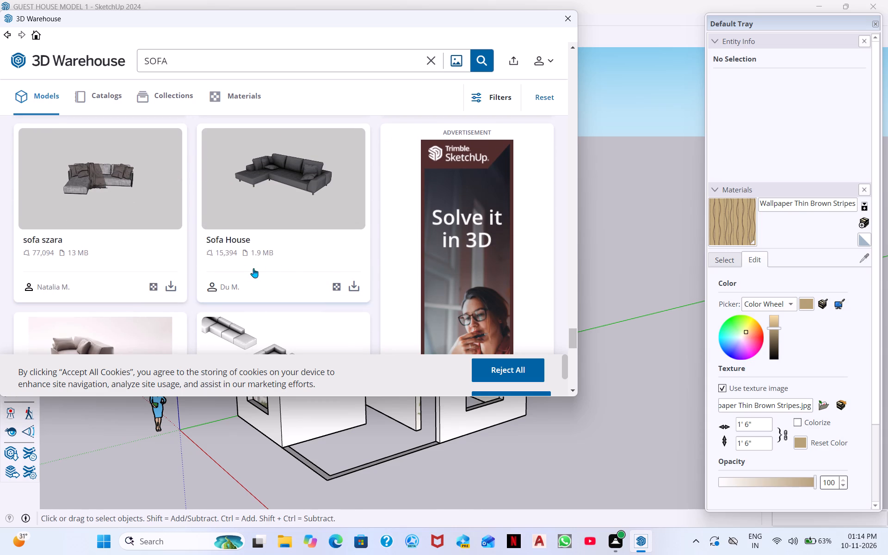
scroll(242, 269, down, 4)
scroll(285, 258, down, 2)
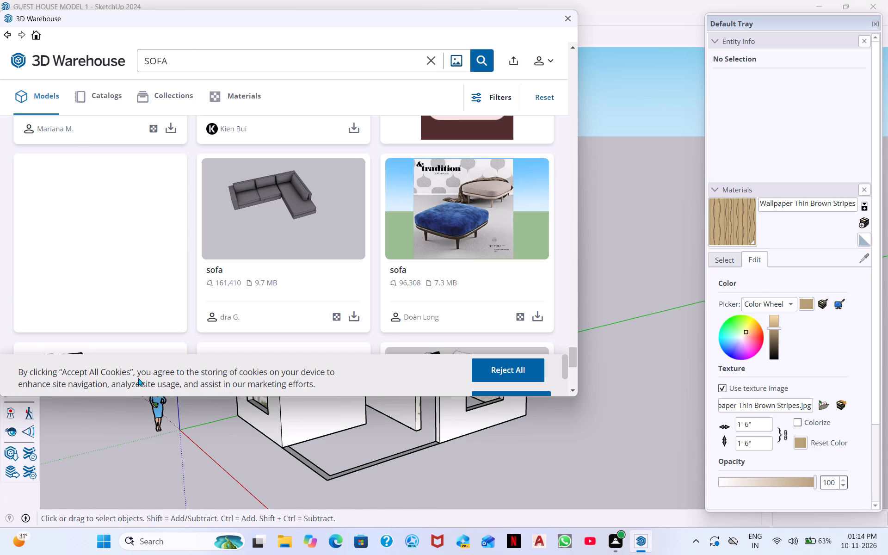
scroll(343, 305, down, 3)
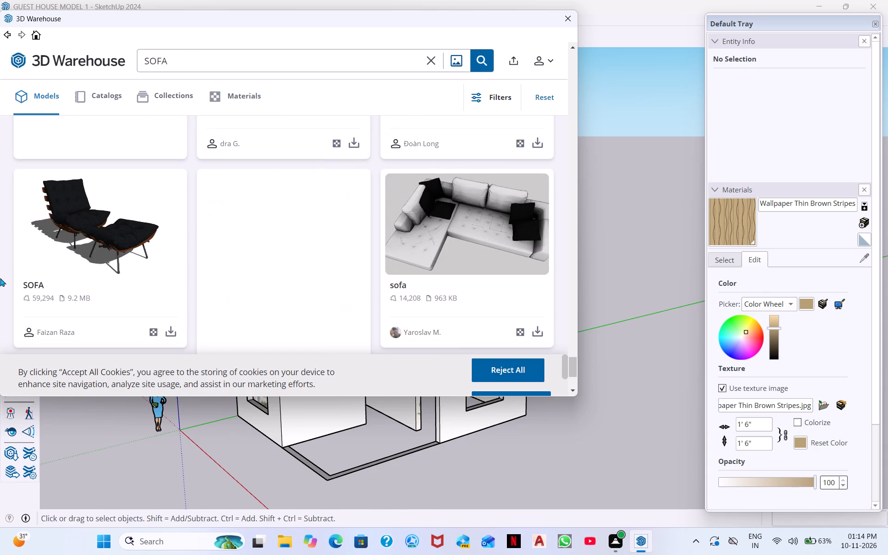
scroll(438, 262, down, 5)
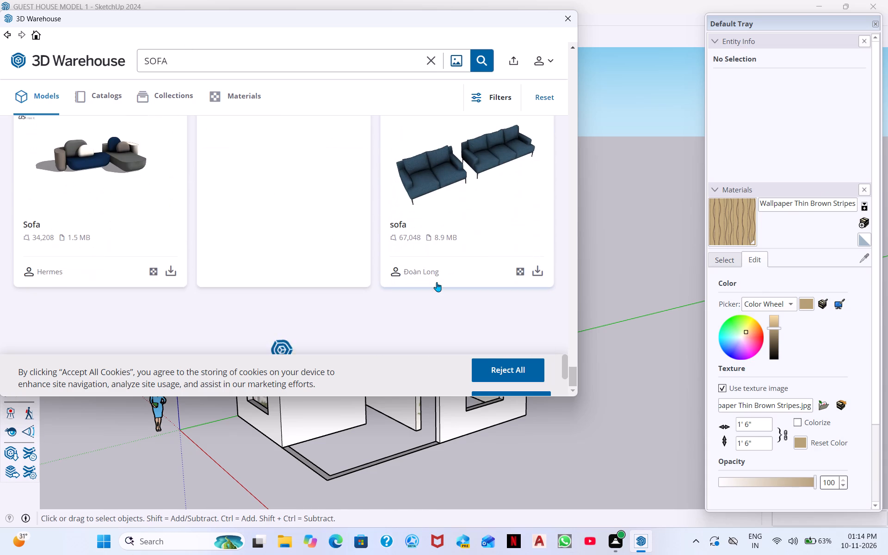
scroll(437, 282, up, 1)
scroll(436, 280, down, 6)
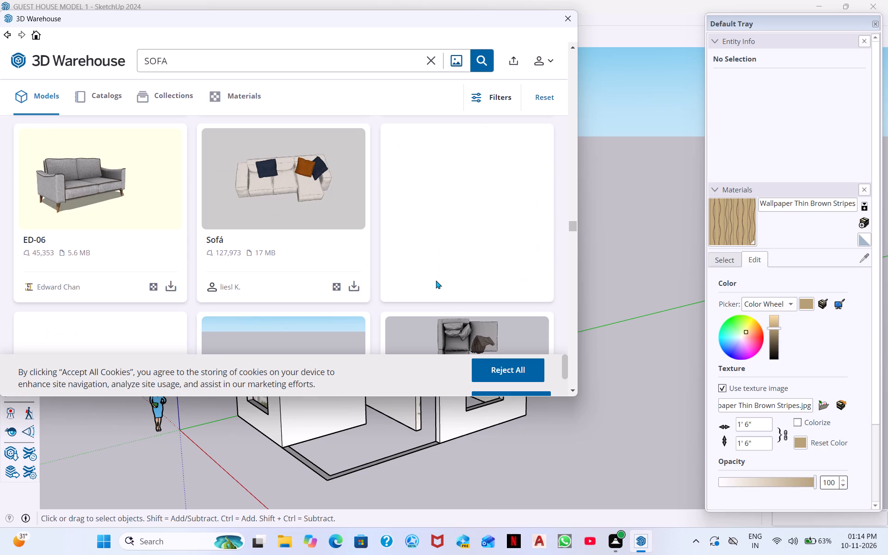
scroll(442, 304, down, 3)
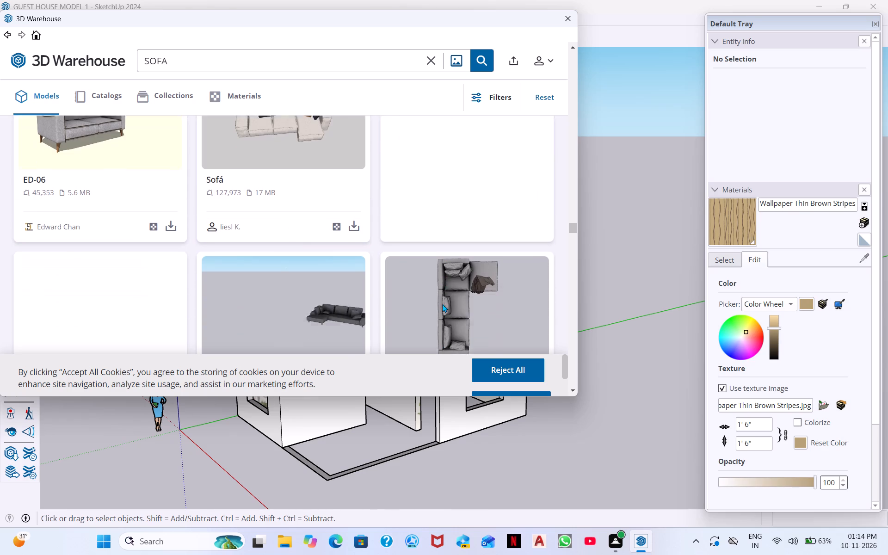
scroll(442, 304, down, 1)
scroll(374, 322, down, 2)
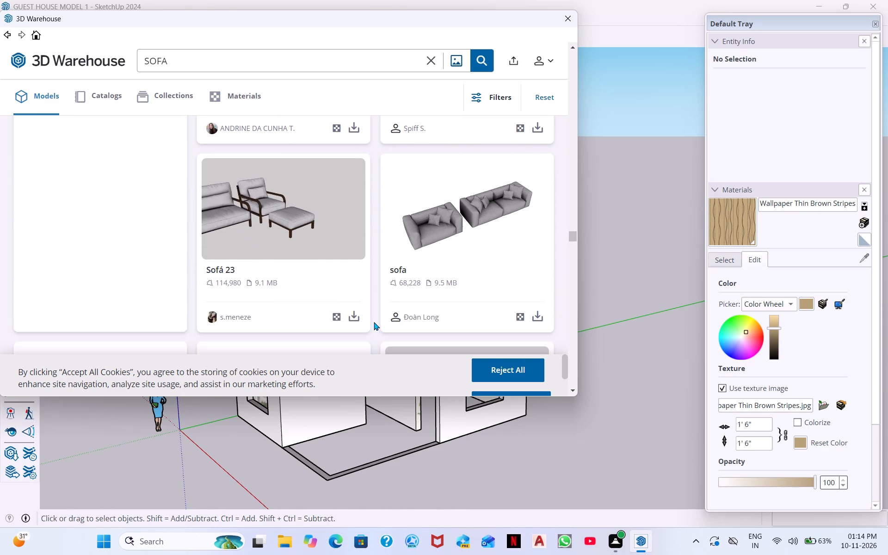
scroll(433, 302, down, 3)
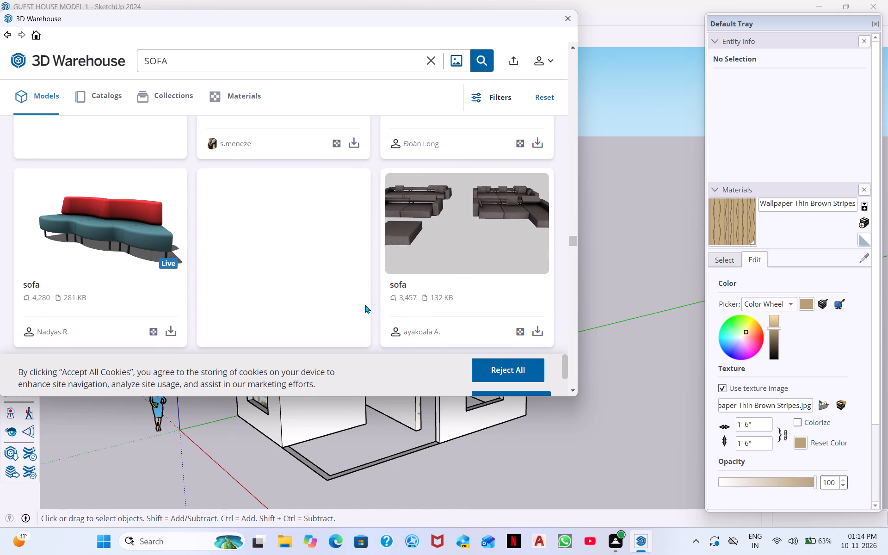
scroll(172, 272, down, 2)
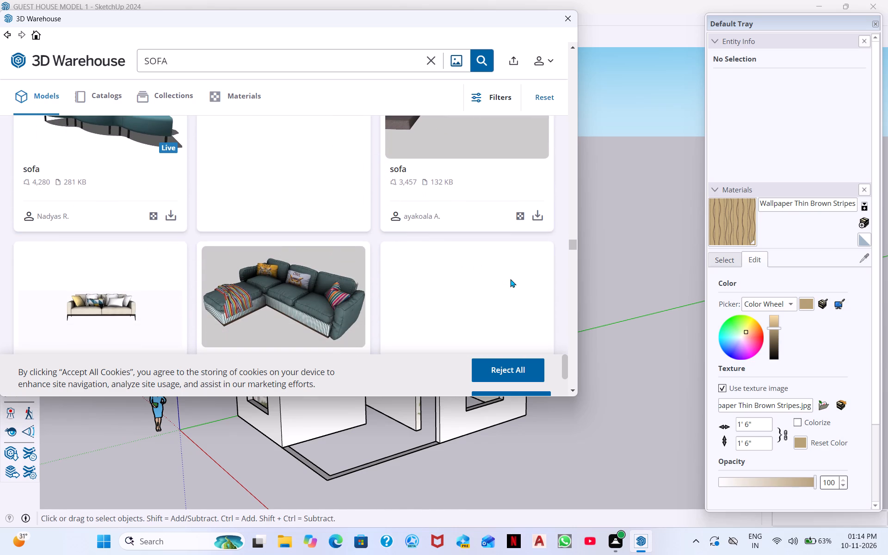
scroll(509, 279, down, 3)
scroll(322, 277, down, 1)
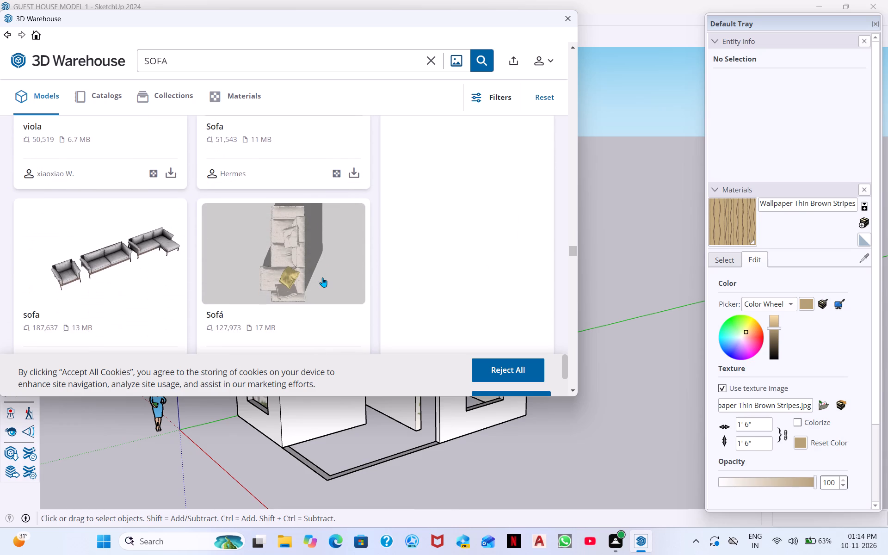
scroll(322, 277, down, 4)
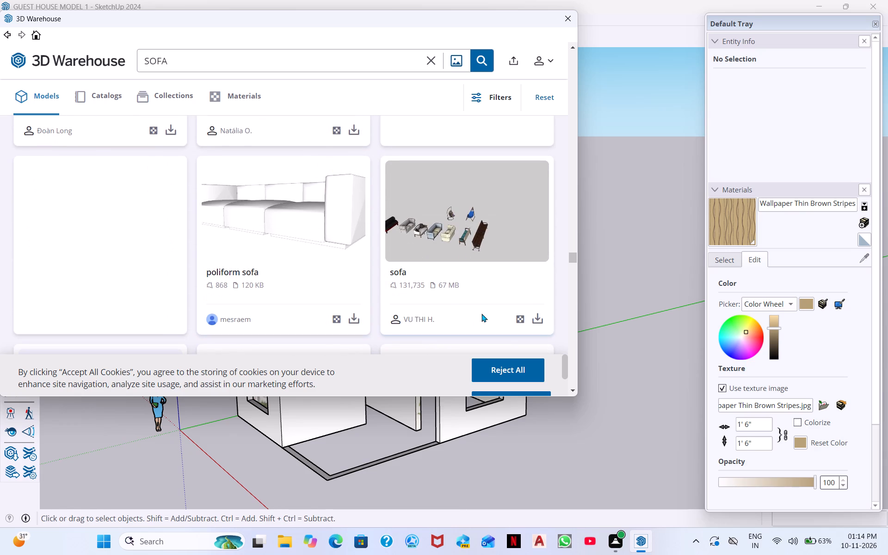
scroll(353, 317, down, 4)
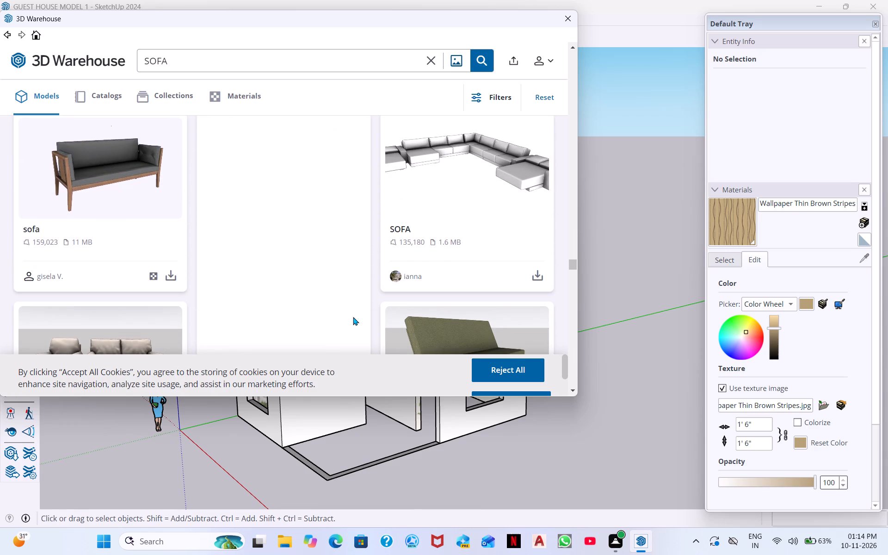
scroll(272, 232, down, 2)
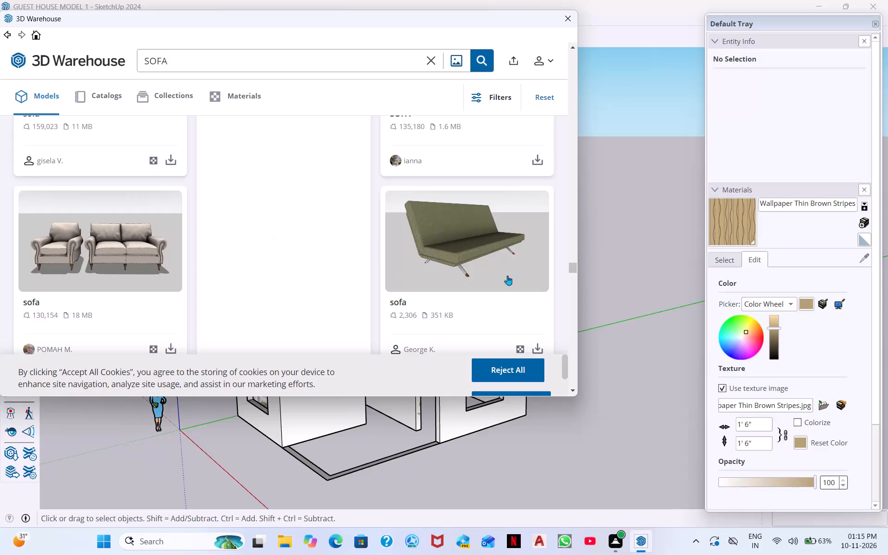
scroll(476, 305, down, 2)
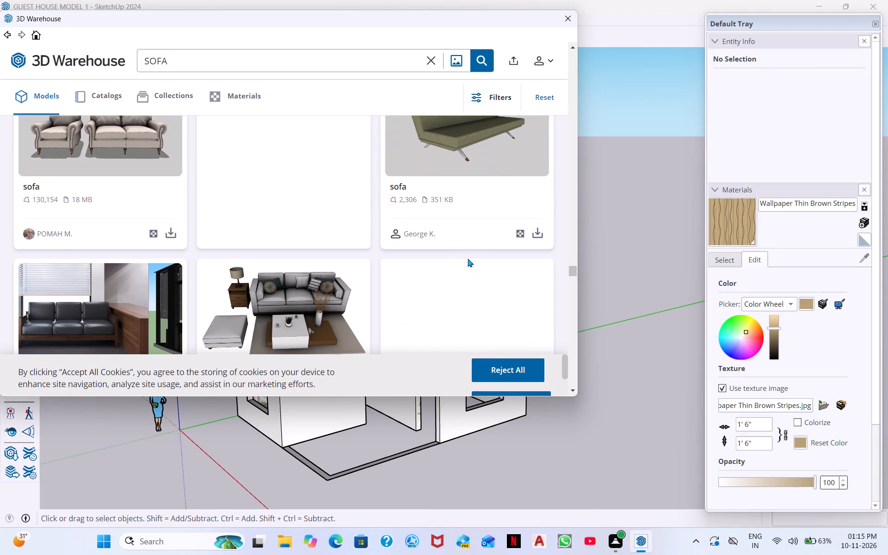
Look further through the individual SOFA models in 3D Warehouse for a sofa set that suits the guest house.
scroll(318, 302, down, 2)
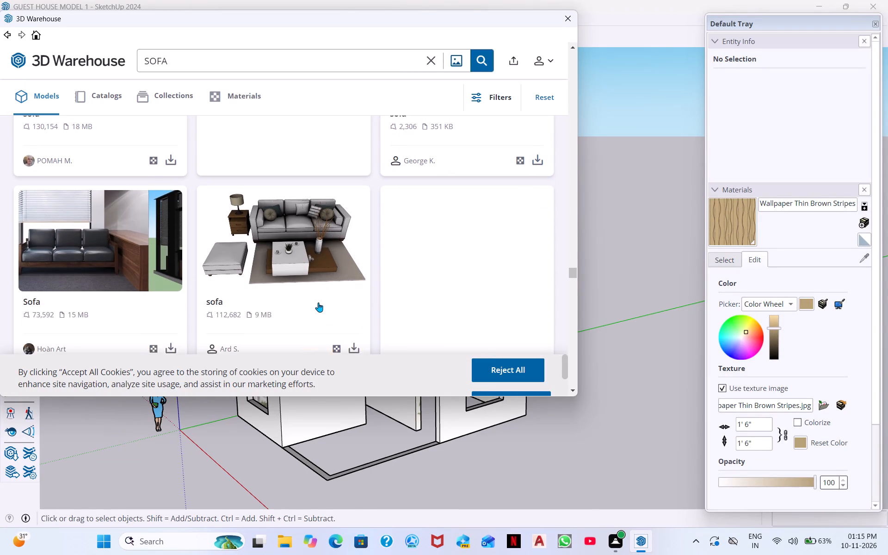
scroll(316, 308, down, 1)
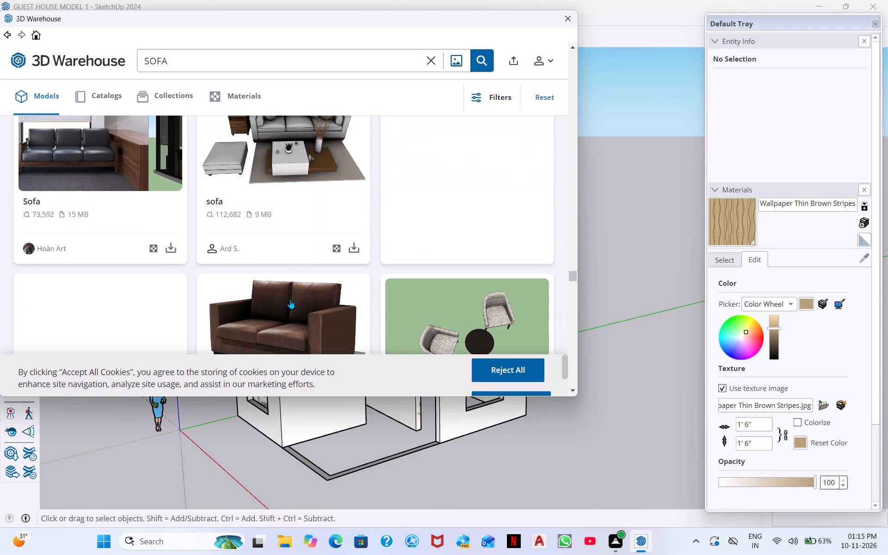
scroll(295, 277, down, 3)
scroll(370, 271, down, 2)
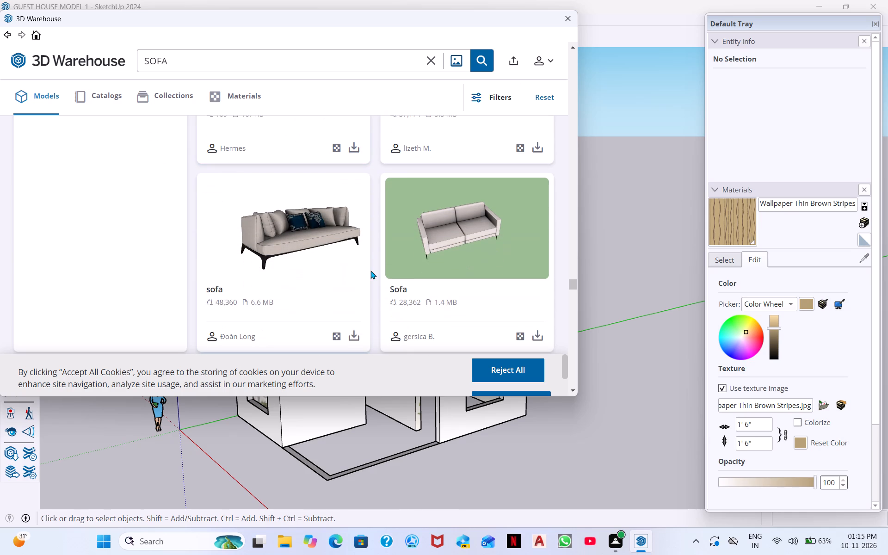
scroll(473, 276, down, 2)
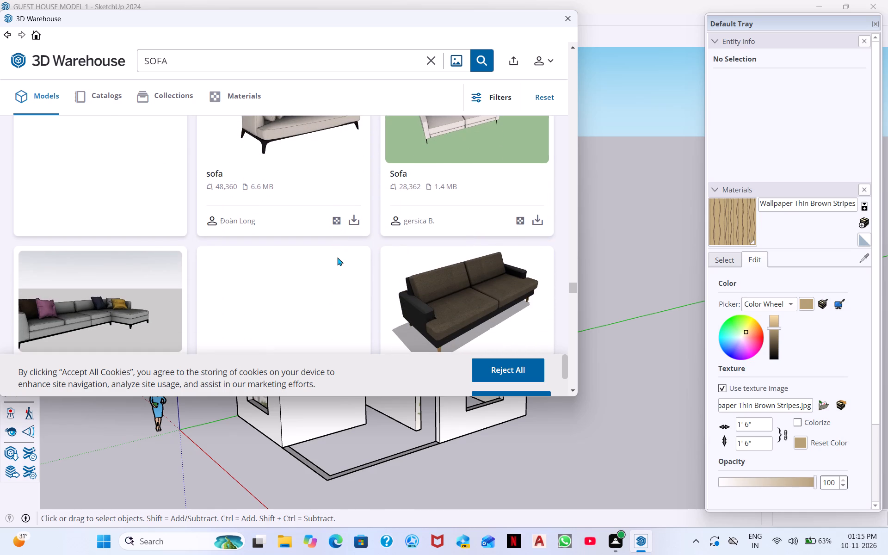
scroll(412, 257, down, 4)
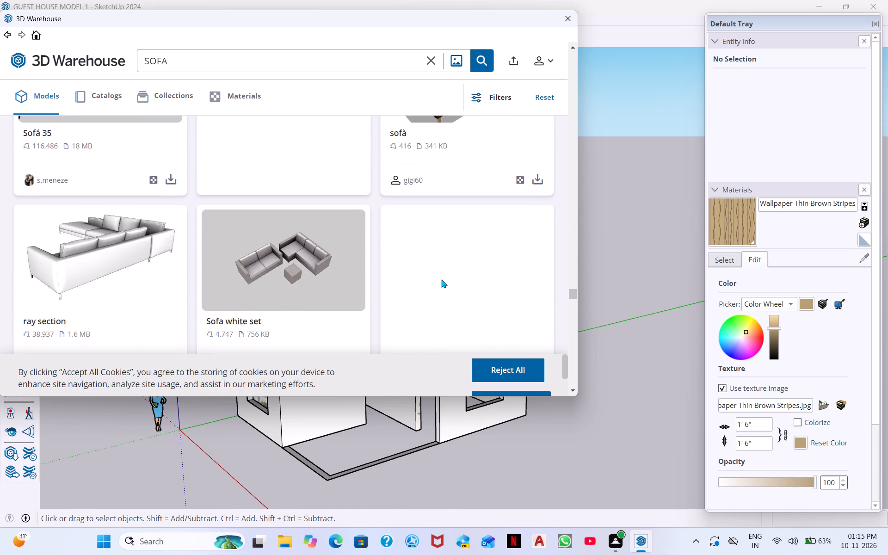
scroll(441, 279, down, 2)
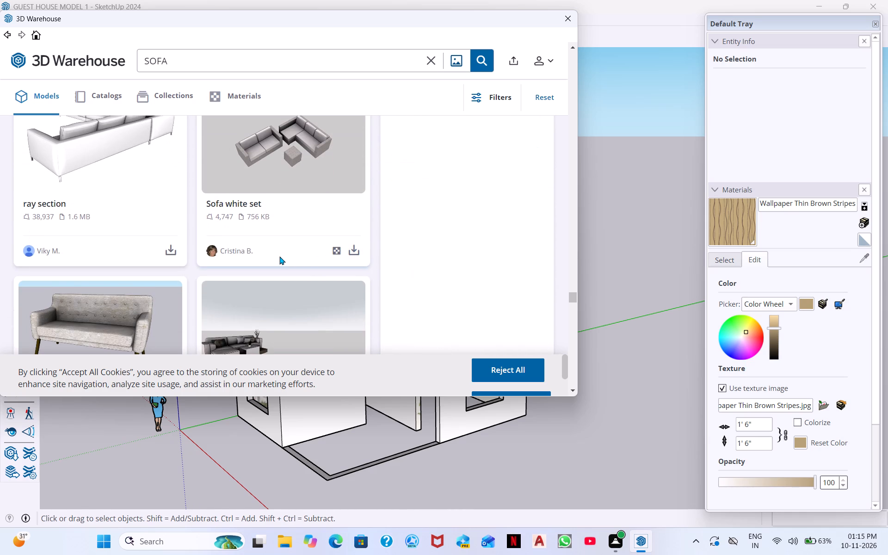
scroll(279, 256, down, 5)
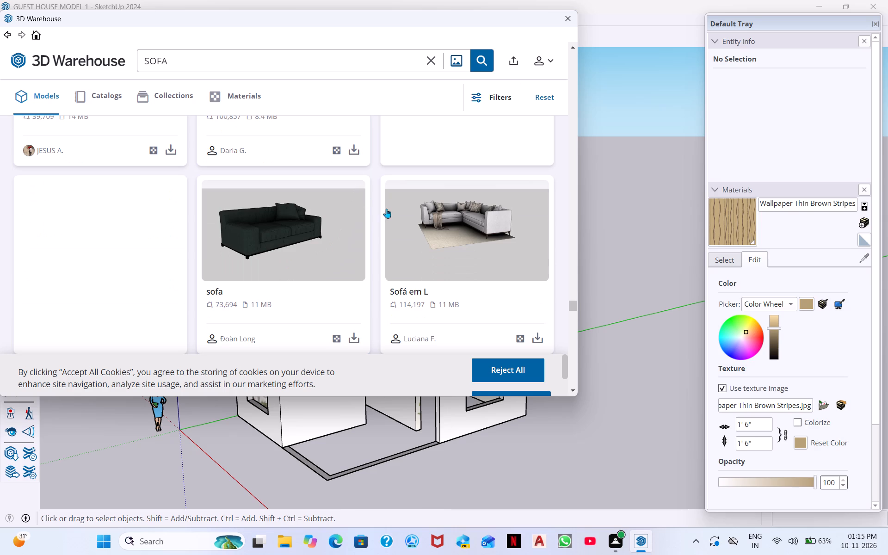
scroll(352, 267, up, 3)
scroll(352, 267, down, 1)
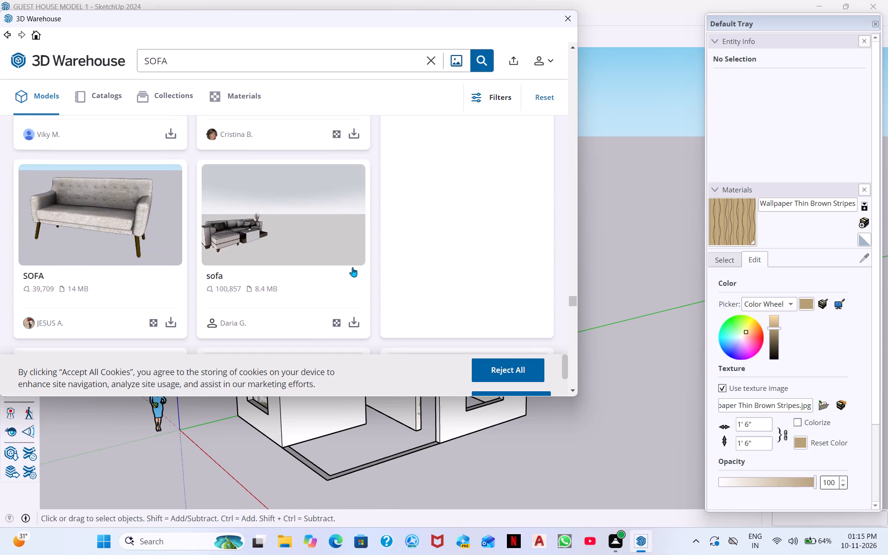
scroll(352, 267, down, 3)
scroll(411, 258, down, 6)
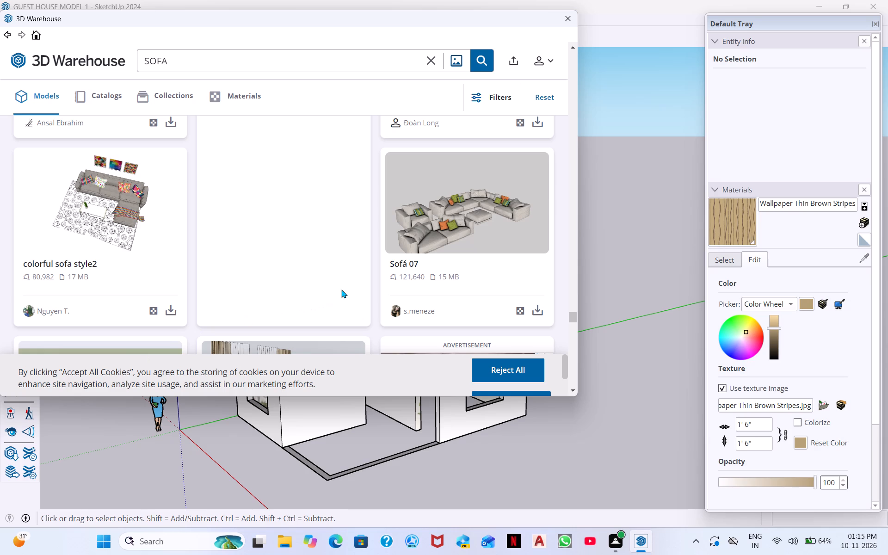
scroll(369, 270, down, 3)
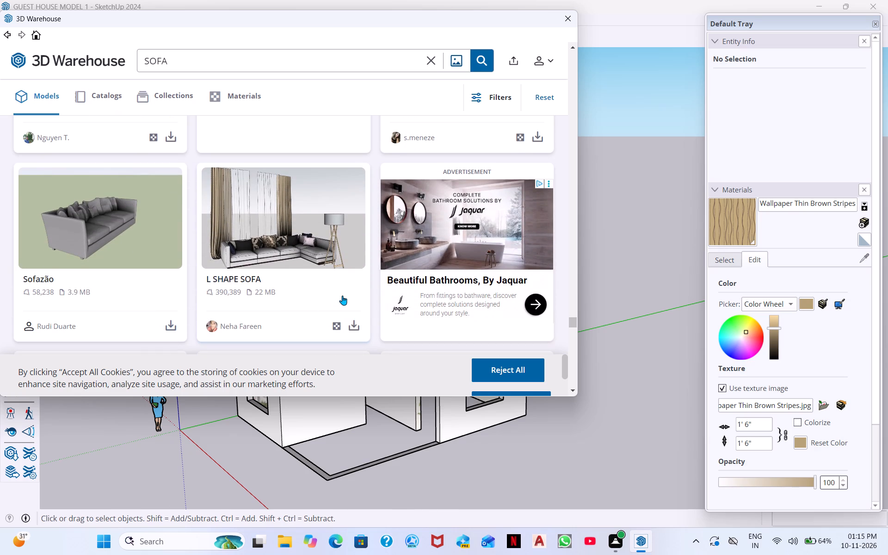
Load the L SHAPE SOFA model with curtains and floor lamp directly into the model and place it outside the guest house walls.
click(352, 325)
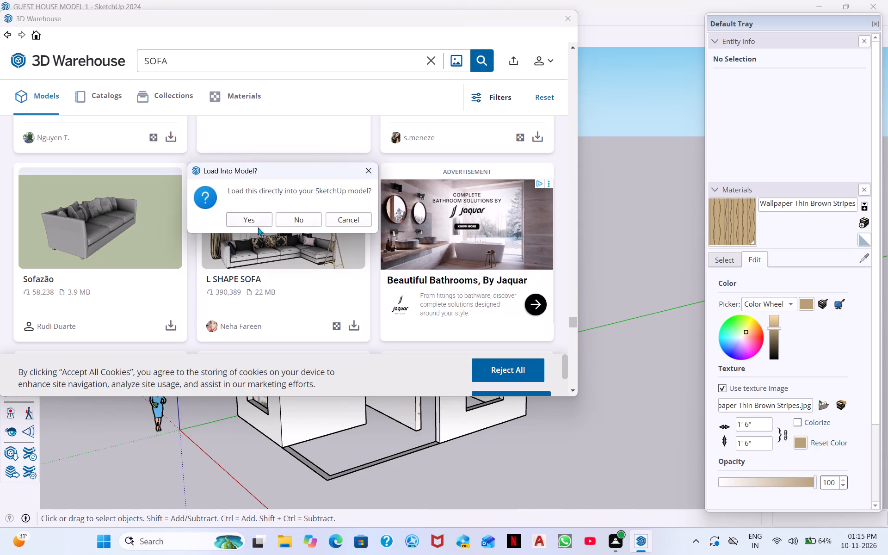
click(252, 225)
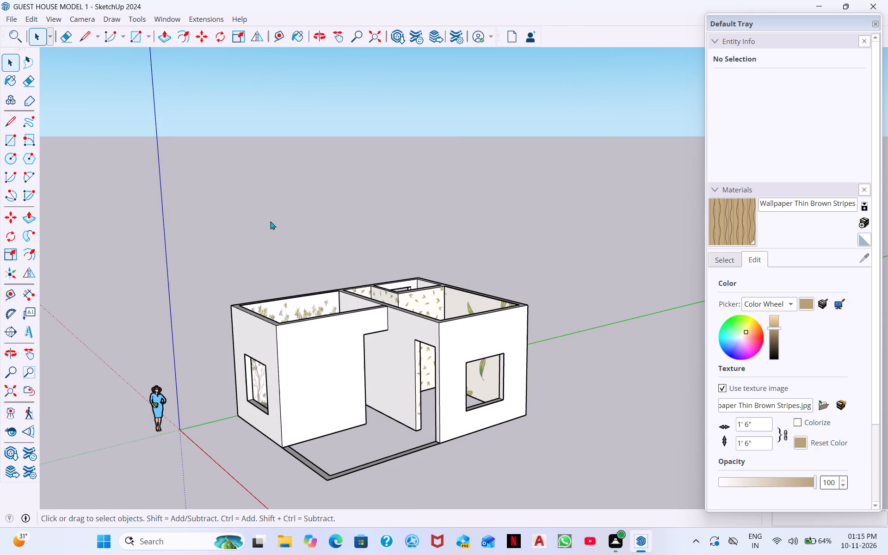
scroll(474, 248, down, 8)
scroll(549, 225, down, 5)
click(418, 201)
scroll(357, 234, down, 8)
scroll(448, 300, down, 1)
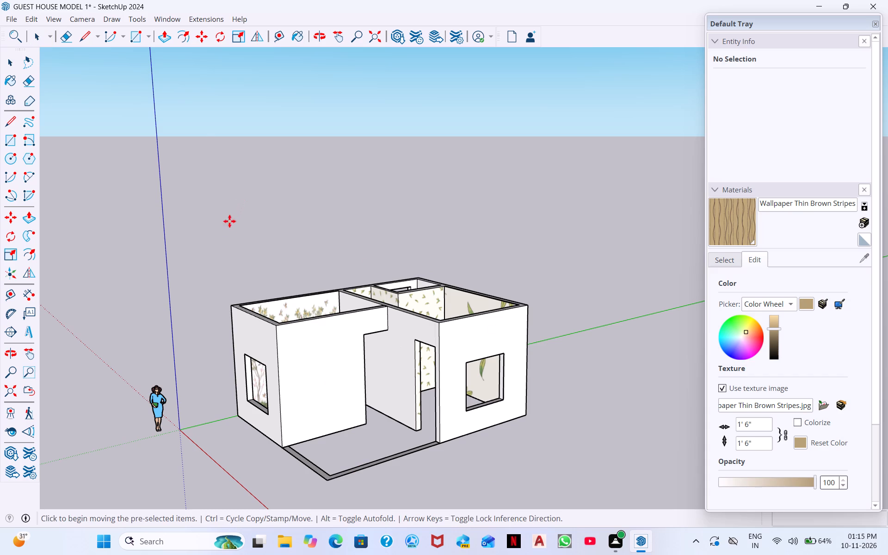
click(228, 239)
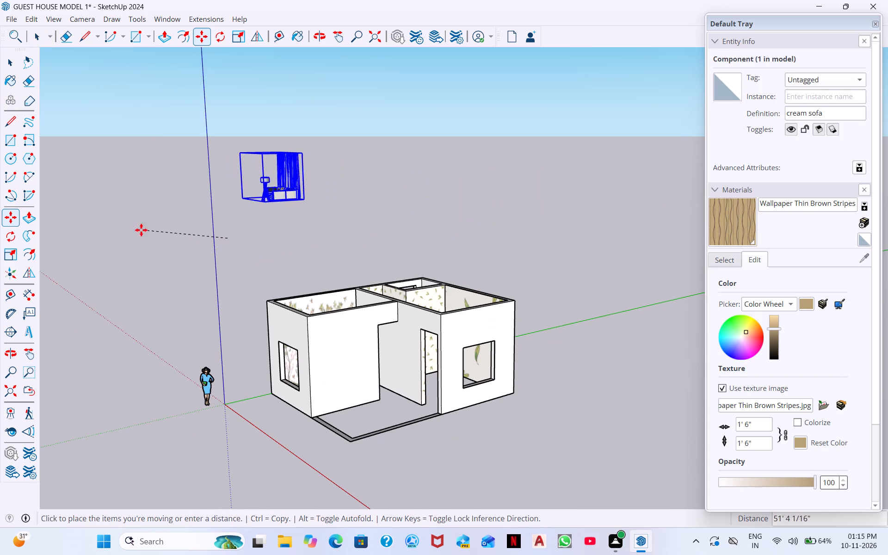
click(140, 241)
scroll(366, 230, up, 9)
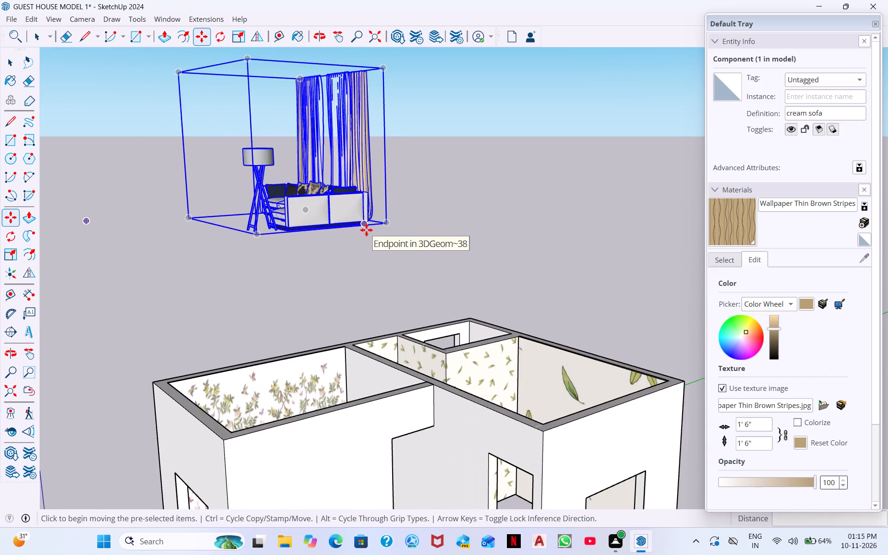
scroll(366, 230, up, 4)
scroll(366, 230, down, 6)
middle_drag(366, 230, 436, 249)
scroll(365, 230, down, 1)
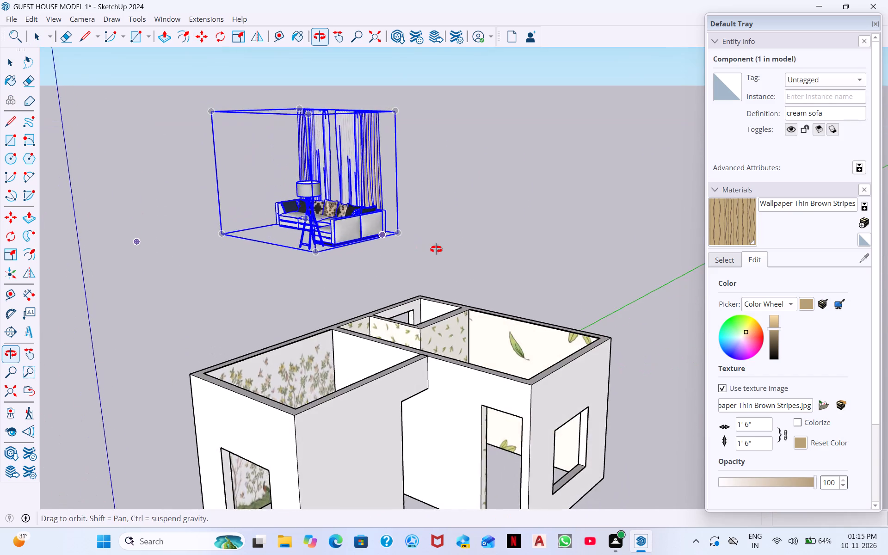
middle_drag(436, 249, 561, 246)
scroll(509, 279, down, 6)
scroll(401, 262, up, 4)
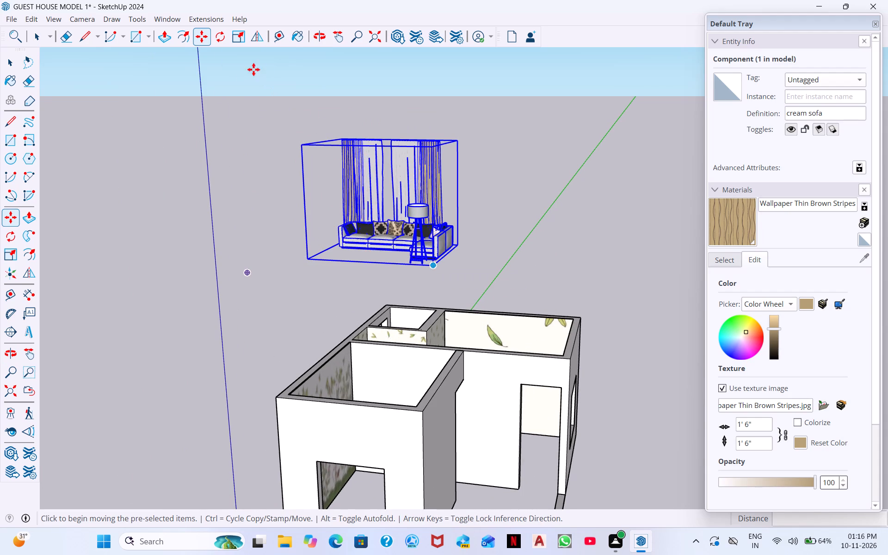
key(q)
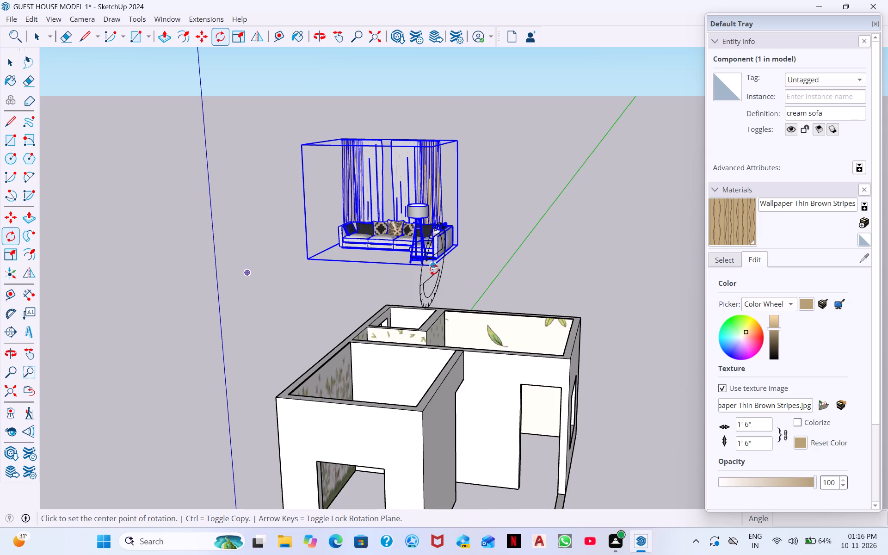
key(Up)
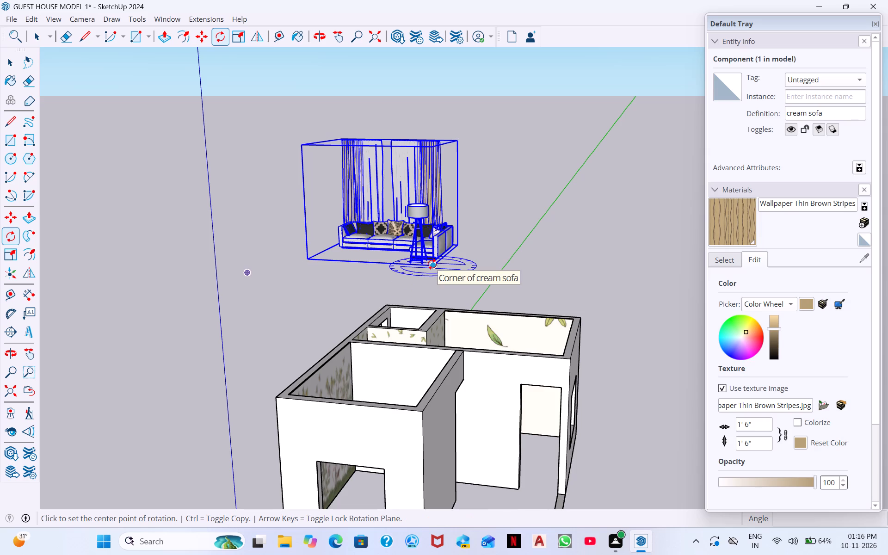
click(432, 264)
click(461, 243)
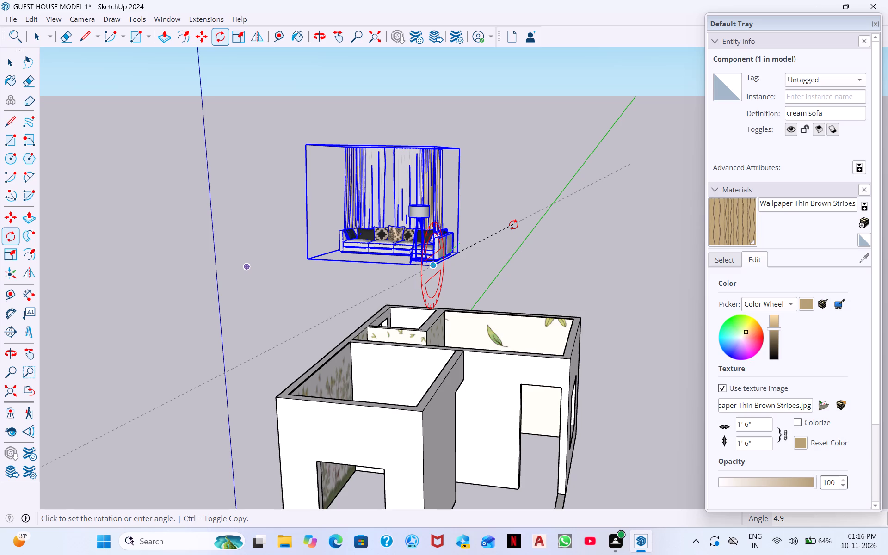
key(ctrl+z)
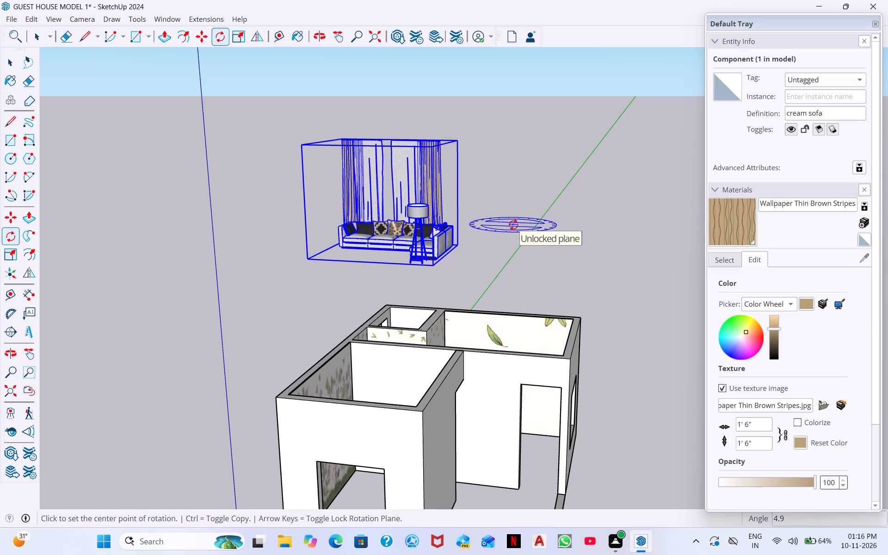
Rotate the sofa set 90 degrees in the horizontal plane about its bottom corner by the floor lamp.
click(436, 268)
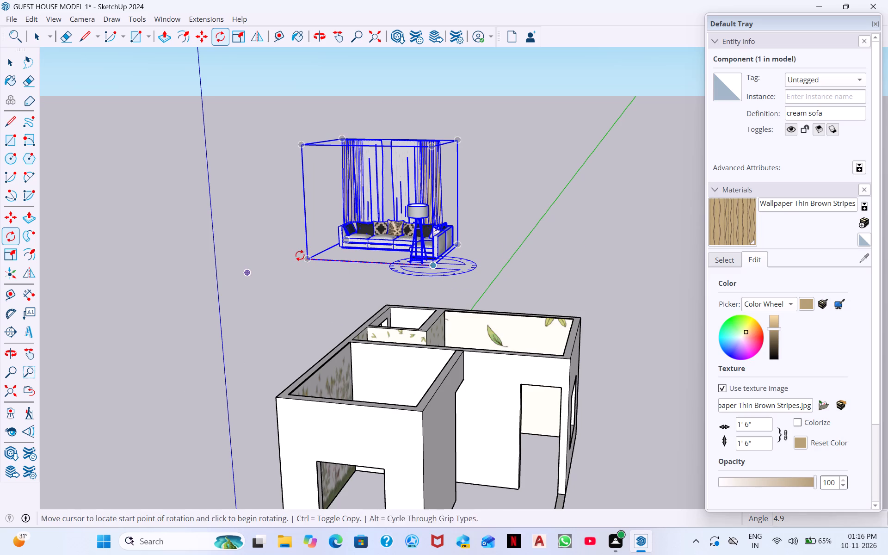
click(304, 258)
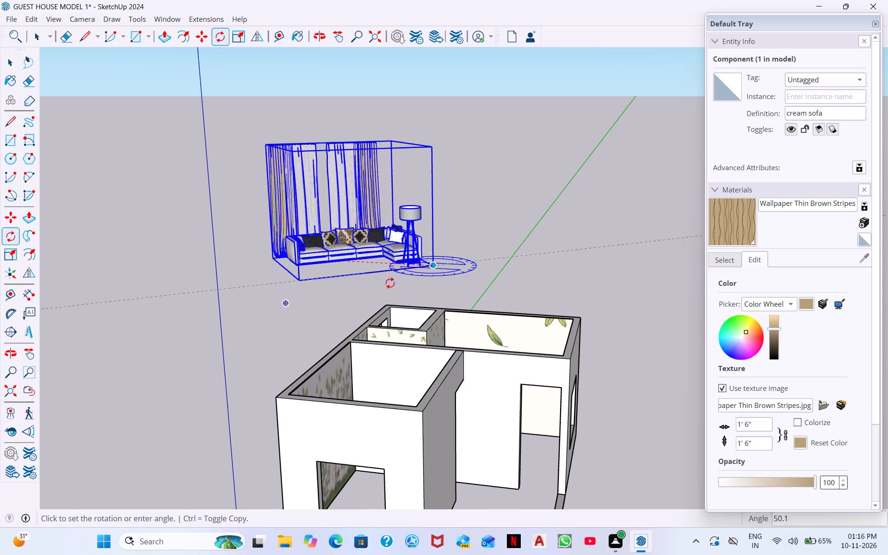
click(427, 278)
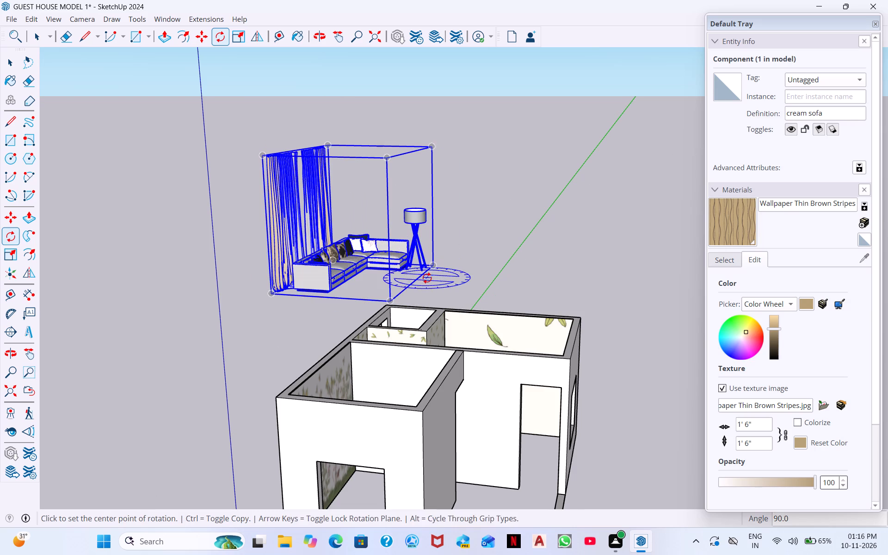
key(space)
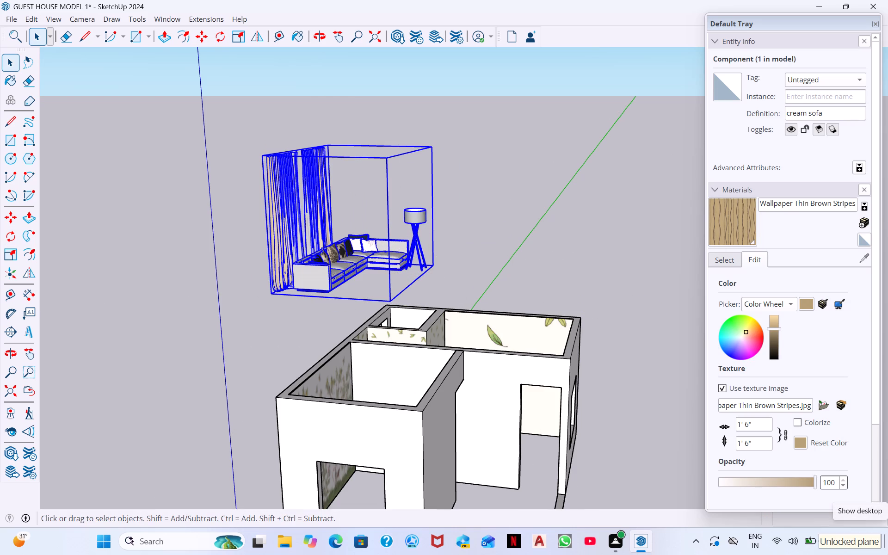
Move the sofa set by its bottom back corner into the floral-wallpapered room, to the floor-level corner where the floral wall meets the partition.
middle_drag(751, 485, 414, 453)
middle_drag(520, 296, 227, 262)
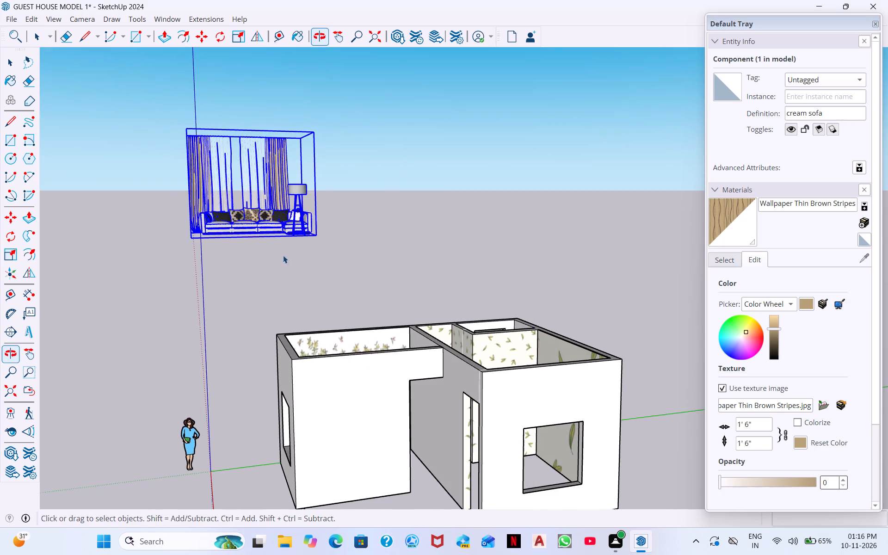
scroll(287, 199, up, 4)
middle_drag(351, 259, 189, 294)
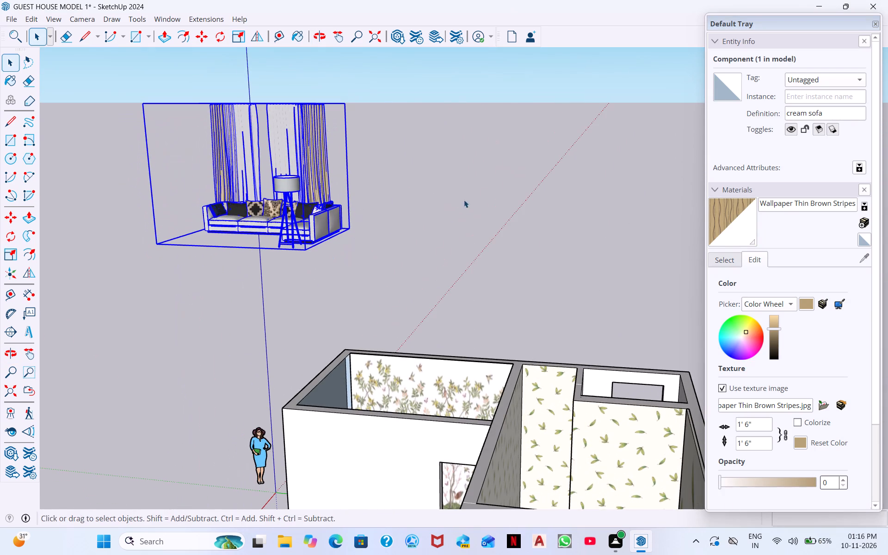
click(203, 45)
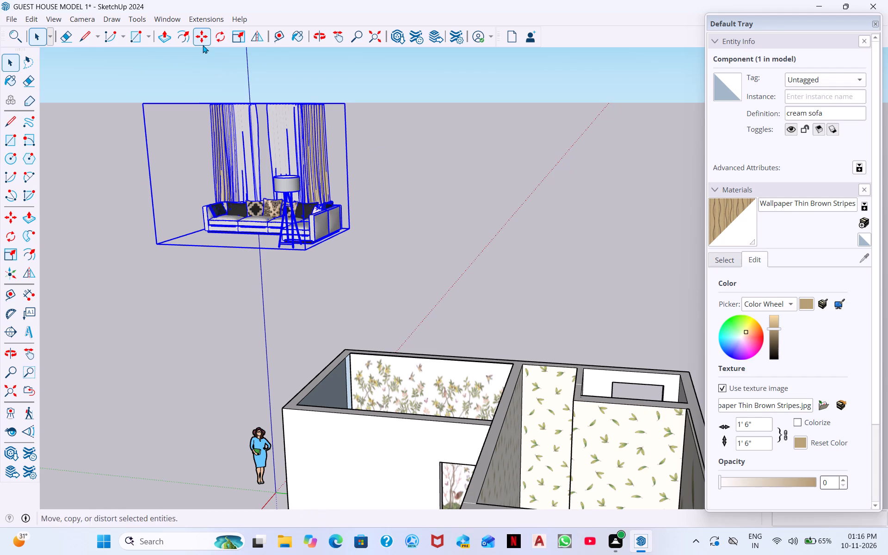
click(348, 228)
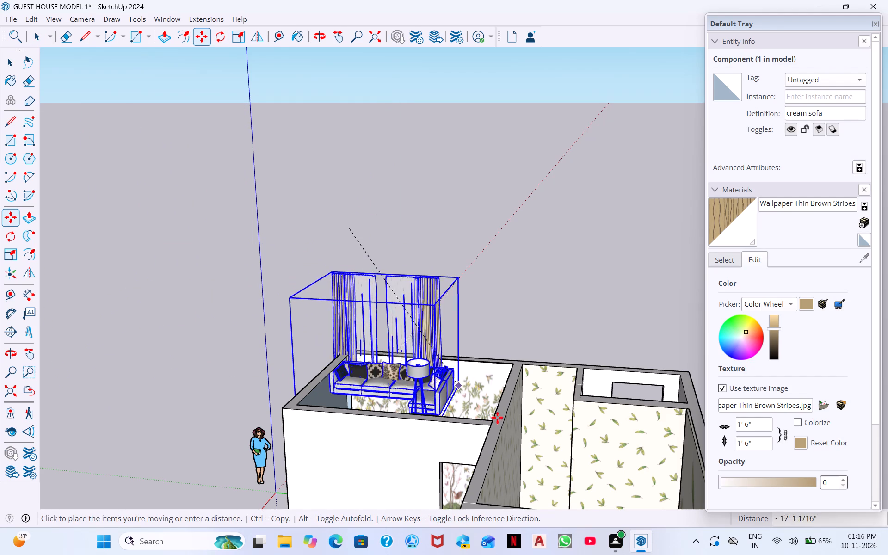
scroll(495, 425, down, 6)
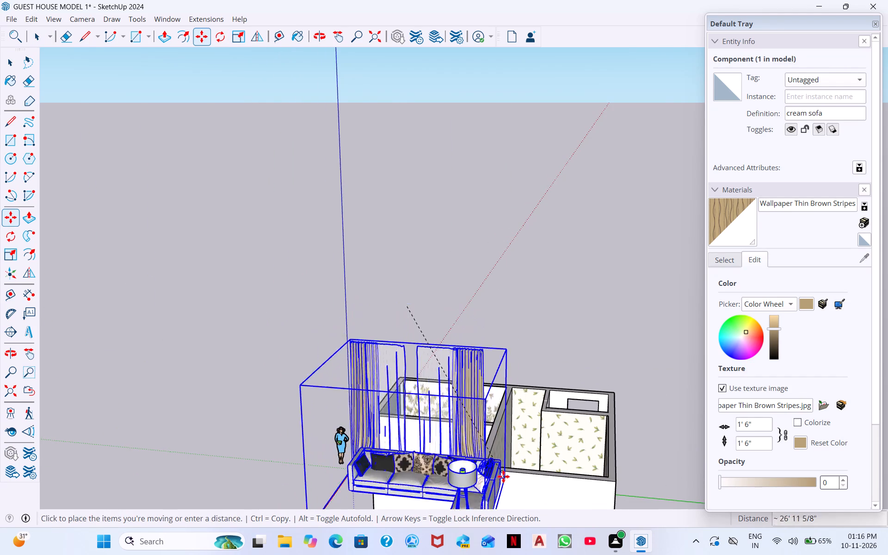
scroll(482, 441, up, 13)
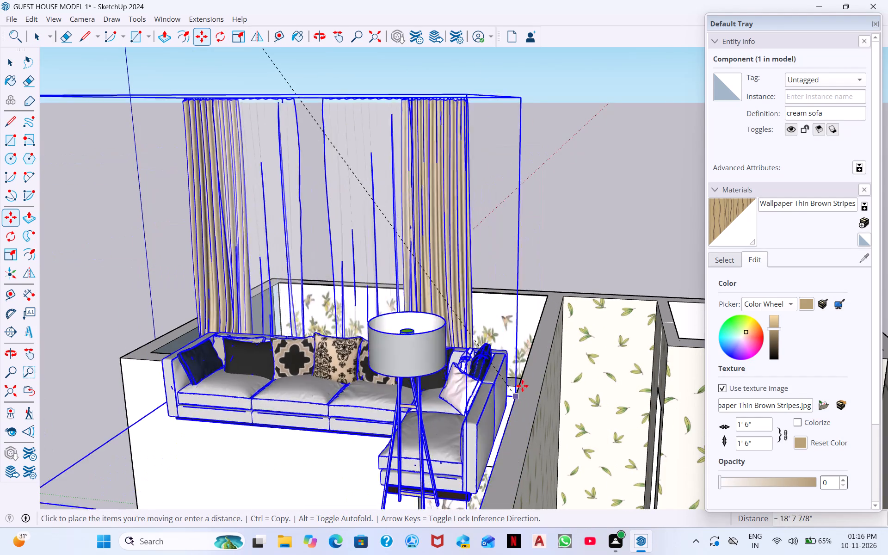
scroll(541, 339, up, 11)
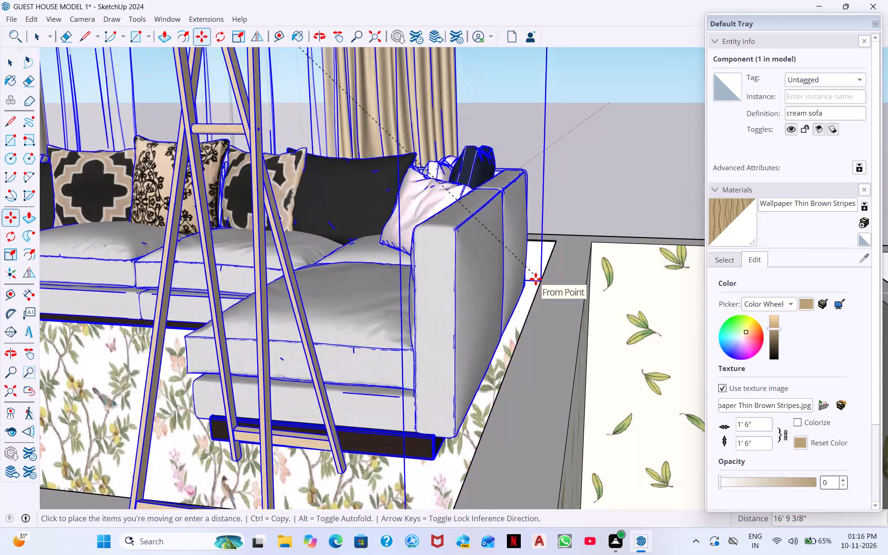
scroll(536, 279, down, 13)
middle_drag(531, 276, 532, 171)
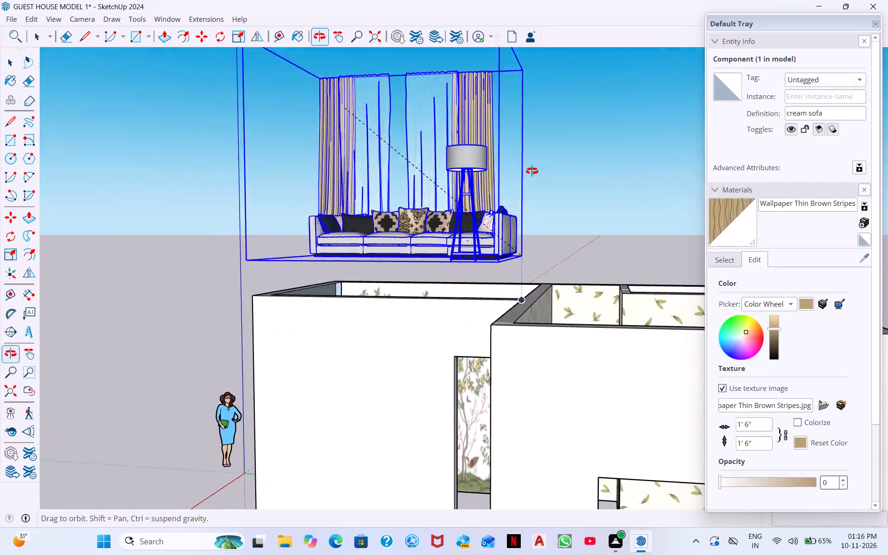
middle_drag(532, 171, 525, 135)
middle_drag(526, 462, 524, 233)
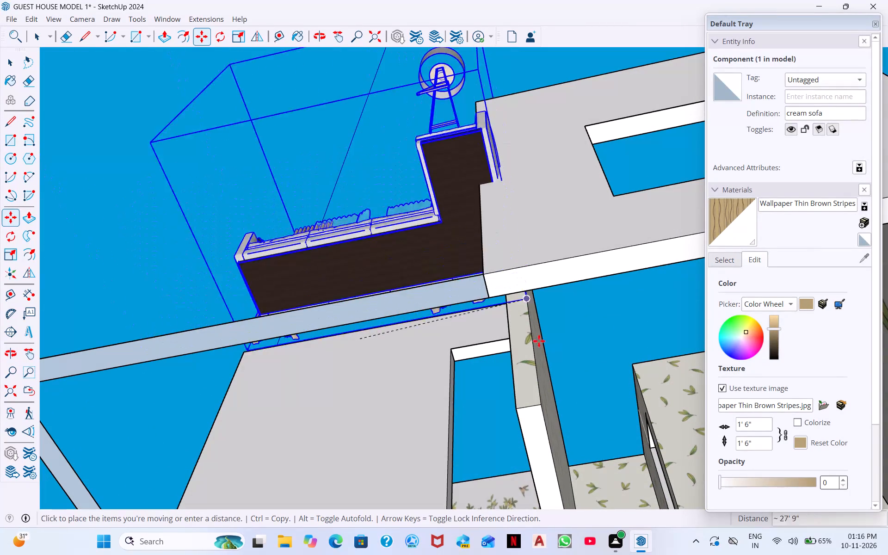
scroll(555, 530, down, 7)
scroll(477, 441, down, 8)
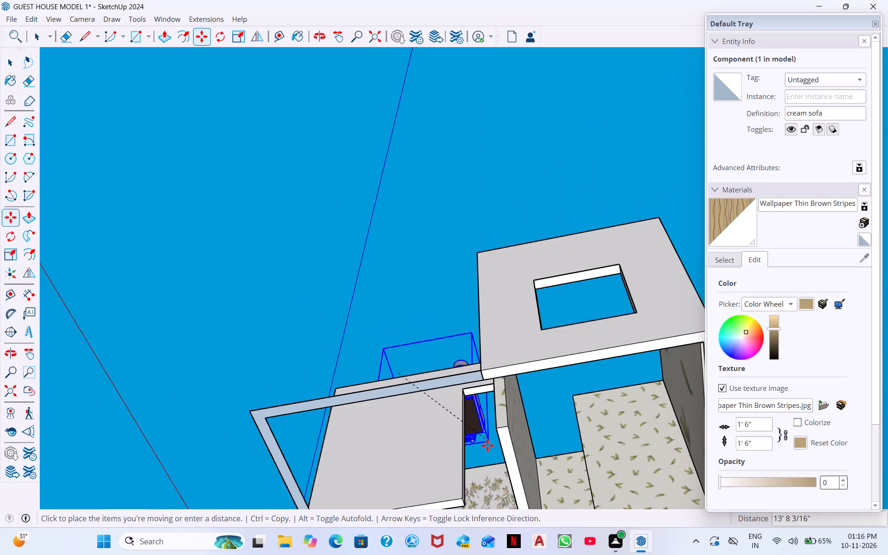
scroll(487, 445, down, 1)
middle_drag(492, 515, 498, 444)
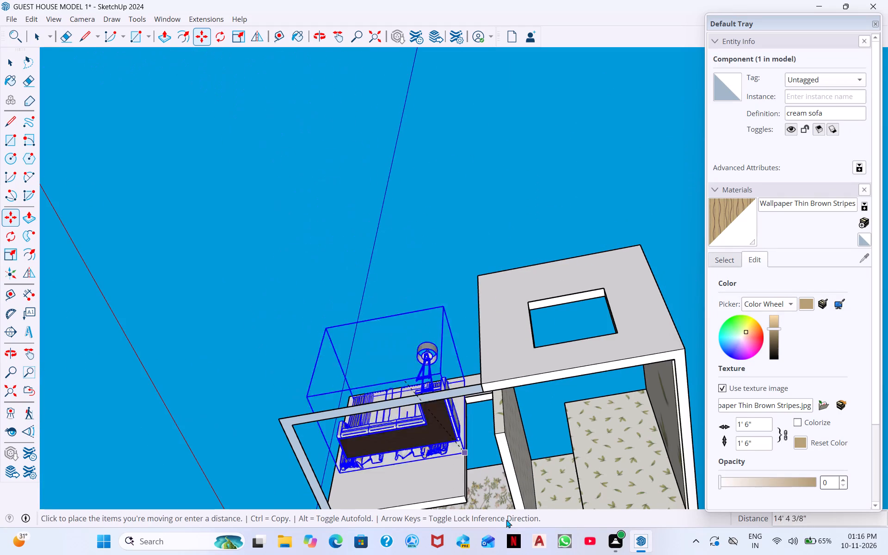
scroll(518, 528, down, 10)
middle_drag(491, 473, 480, 383)
scroll(479, 384, down, 9)
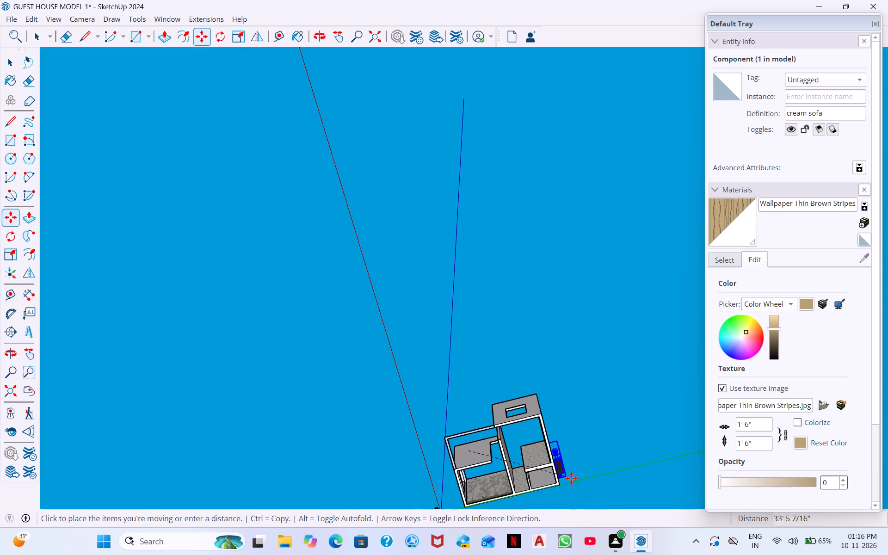
scroll(448, 524, up, 5)
scroll(495, 484, up, 10)
scroll(529, 503, up, 12)
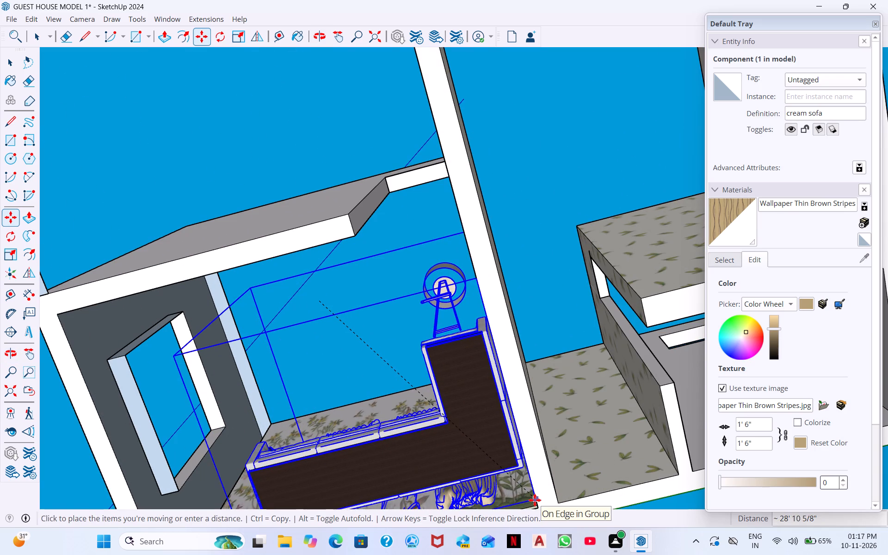
click(536, 507)
Inspect the sofa set's placement and orientation inside the floral-wallpapered room from several angles.
scroll(503, 493, down, 10)
scroll(479, 448, down, 2)
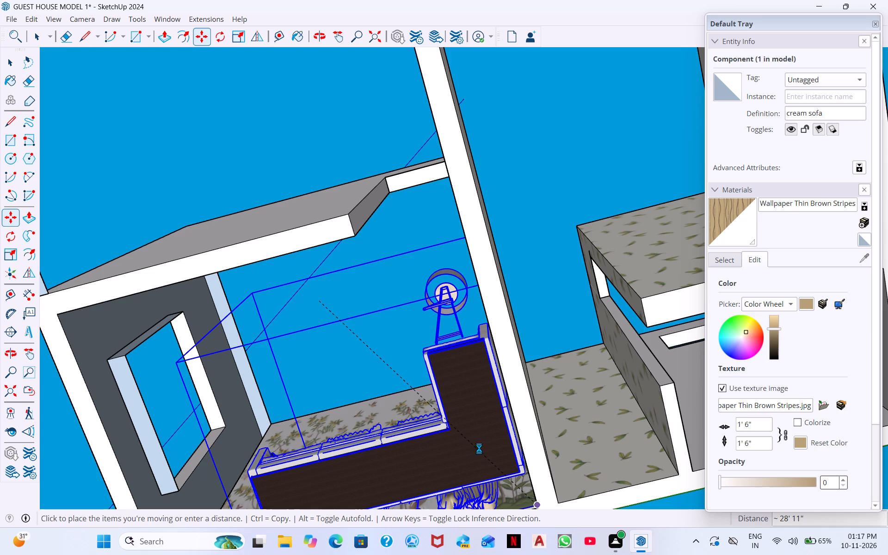
scroll(479, 448, down, 7)
middle_drag(445, 366, 445, 406)
middle_drag(468, 363, 487, 500)
middle_drag(472, 230, 557, 554)
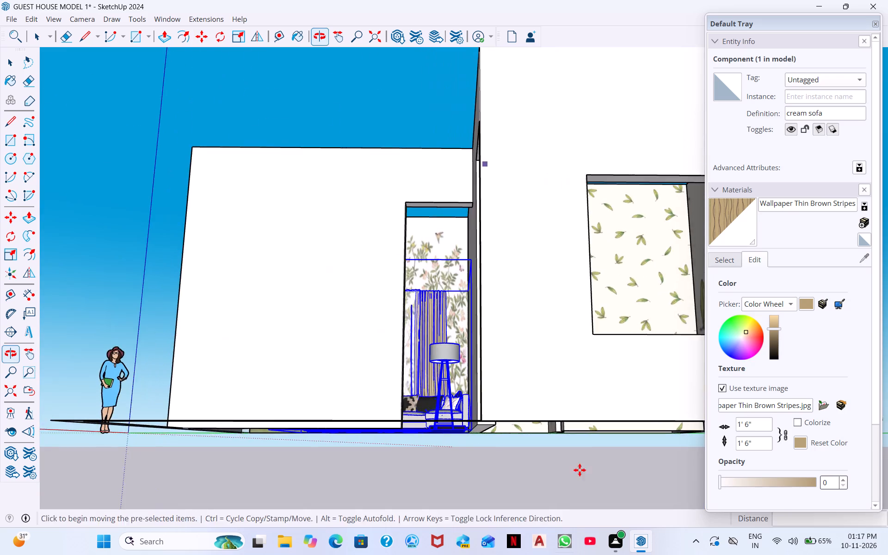
middle_drag(573, 286, 584, 481)
middle_drag(530, 296, 587, 410)
middle_drag(440, 249, 611, 361)
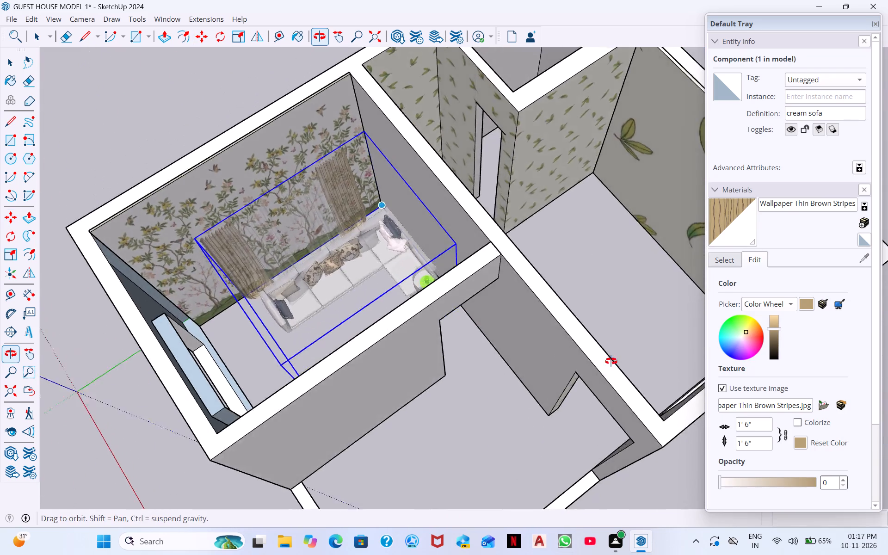
middle_drag(611, 361, 697, 331)
scroll(318, 318, up, 4)
scroll(318, 318, down, 4)
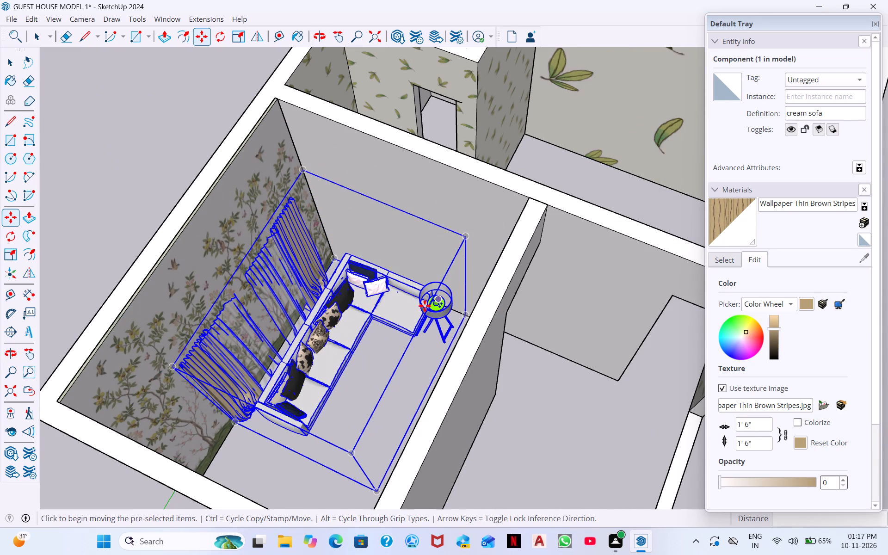
middle_drag(444, 259, 285, 222)
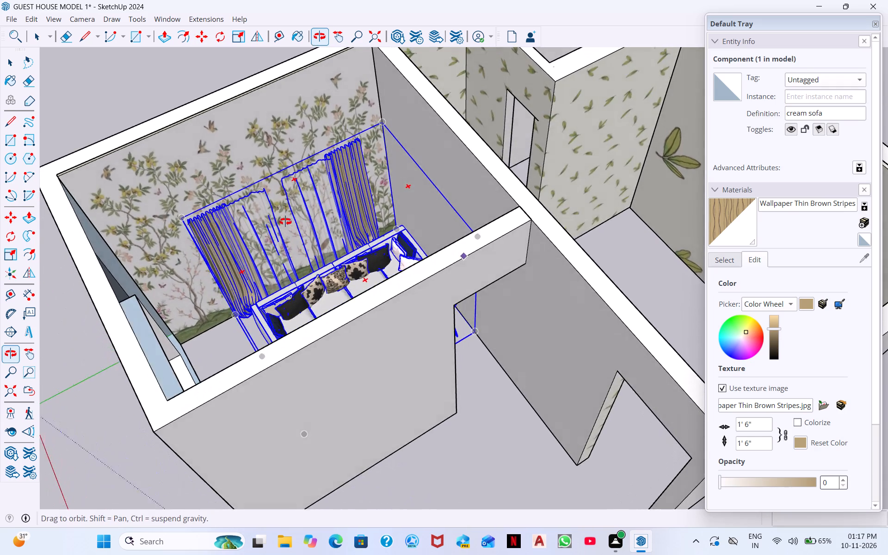
middle_drag(285, 222, 292, 217)
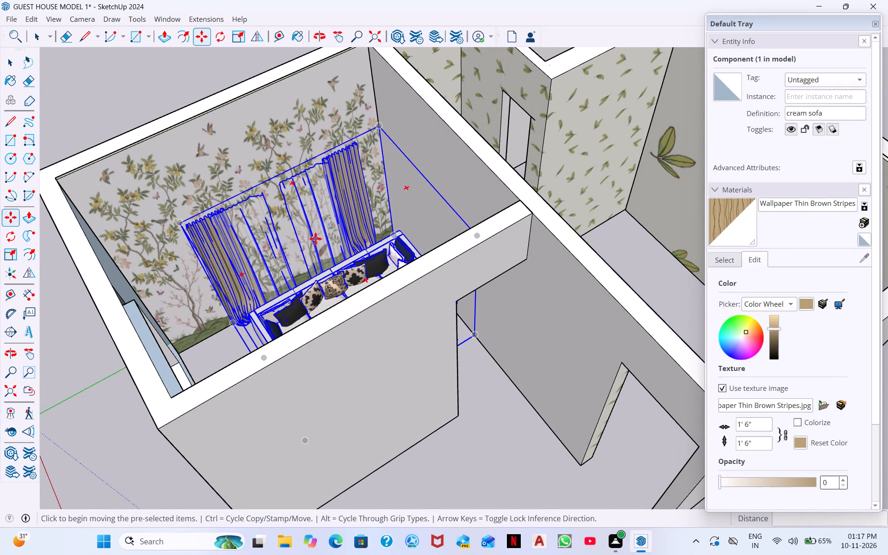
middle_drag(318, 248, 330, 284)
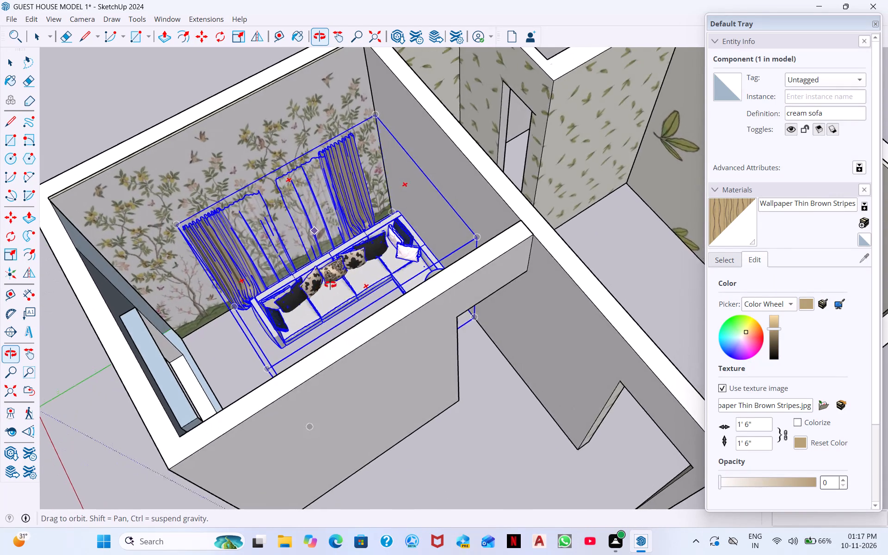
middle_drag(330, 284, 387, 284)
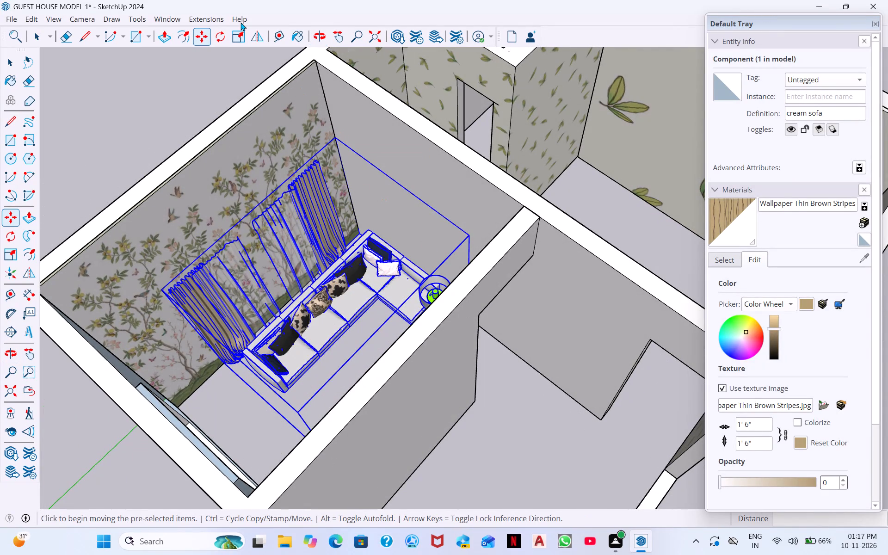
Rotate the sofa set 270 degrees in the horizontal plane about its top corner beside the floral wall.
key(q)
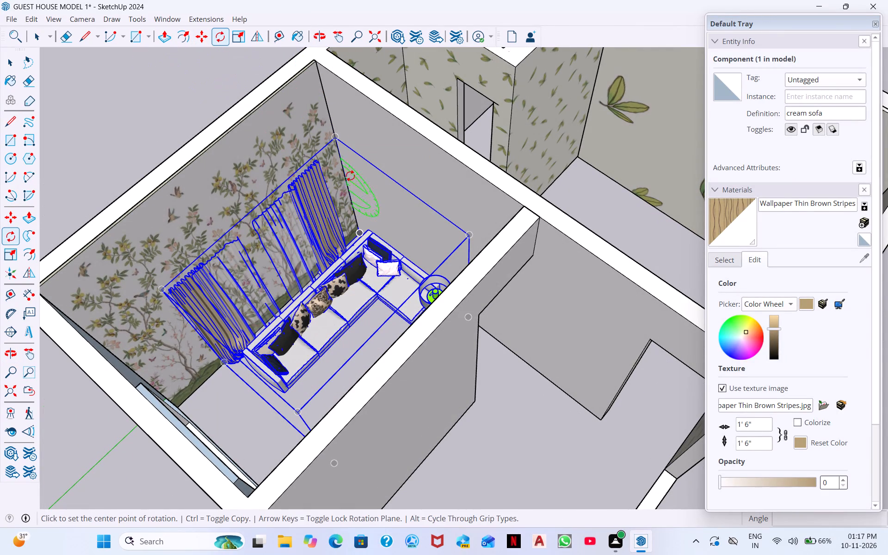
key(Up)
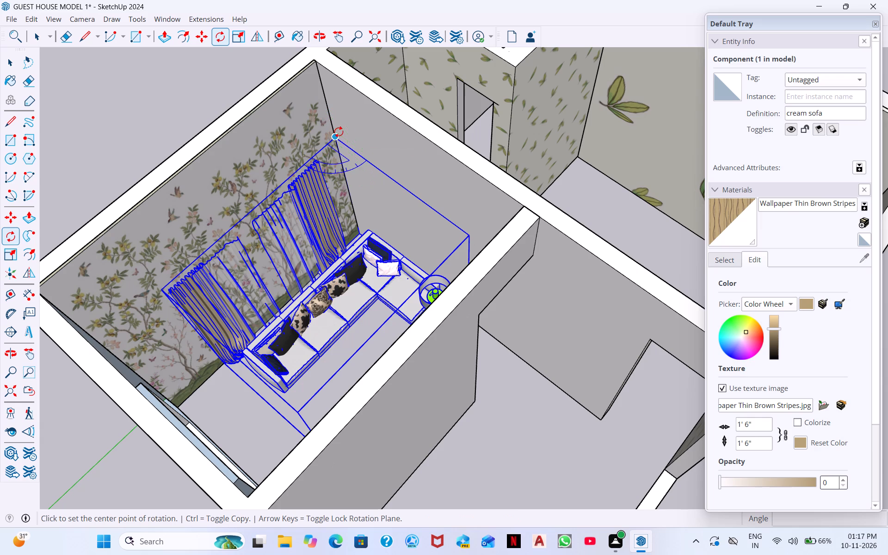
click(339, 132)
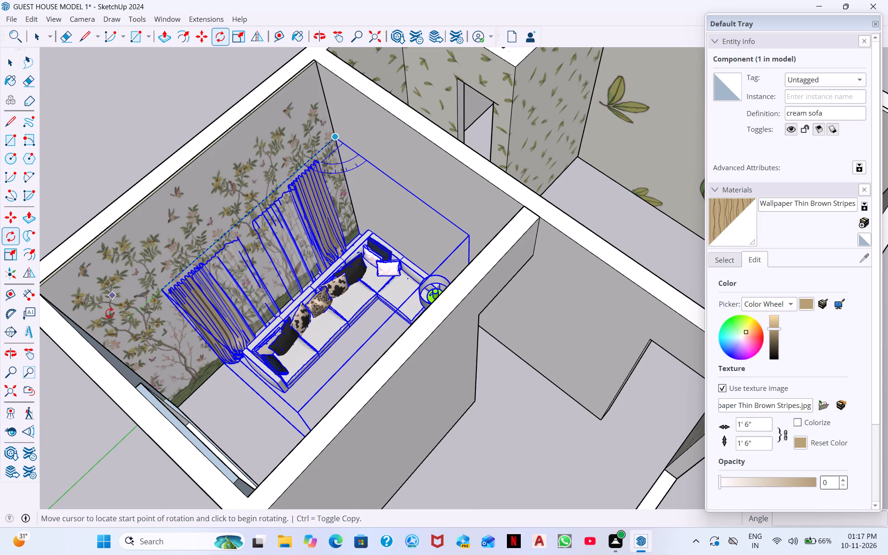
click(158, 288)
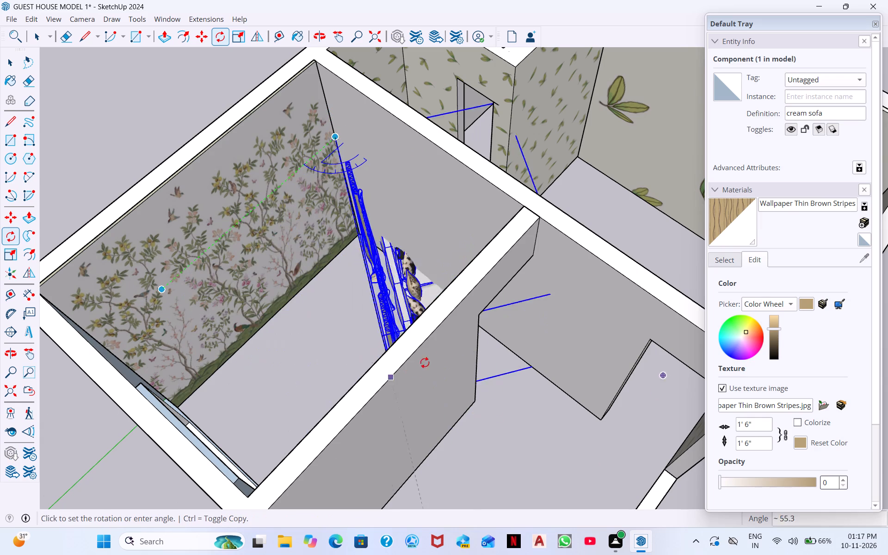
scroll(606, 294, down, 4)
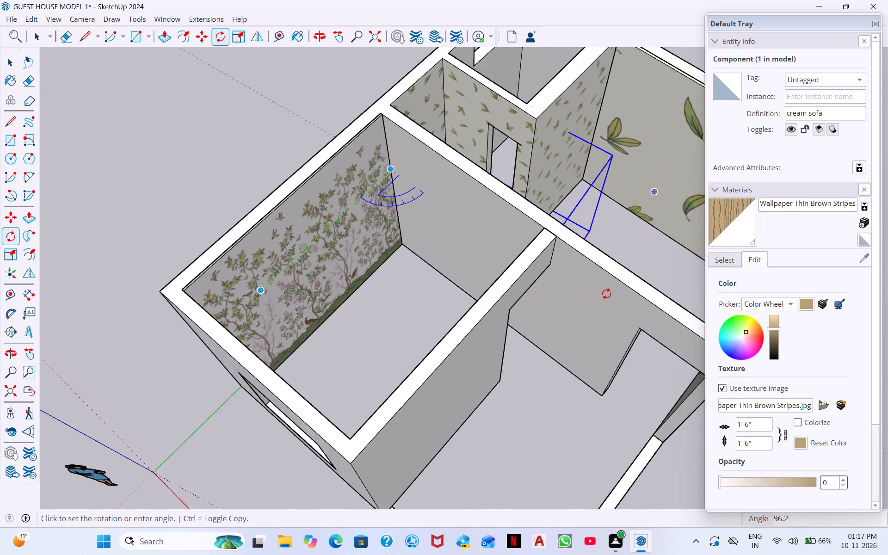
scroll(606, 294, down, 4)
middle_drag(607, 294, 349, 235)
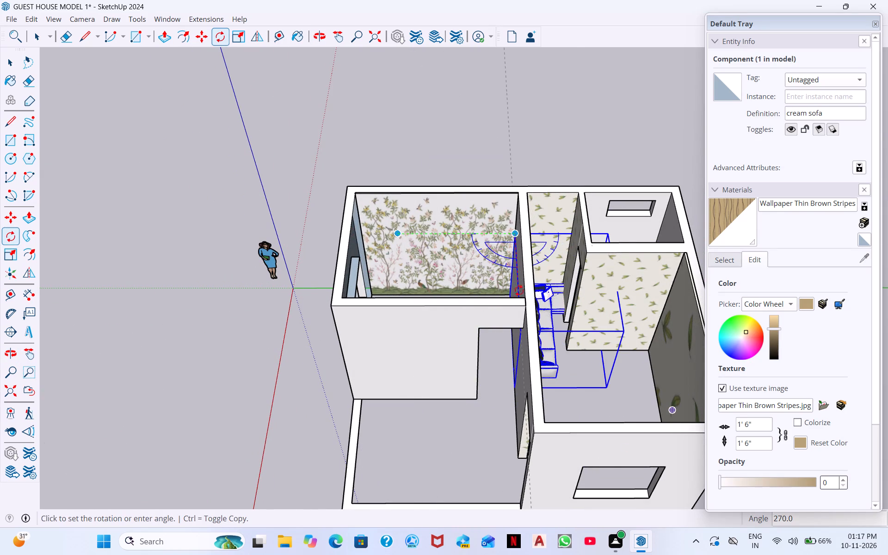
click(522, 361)
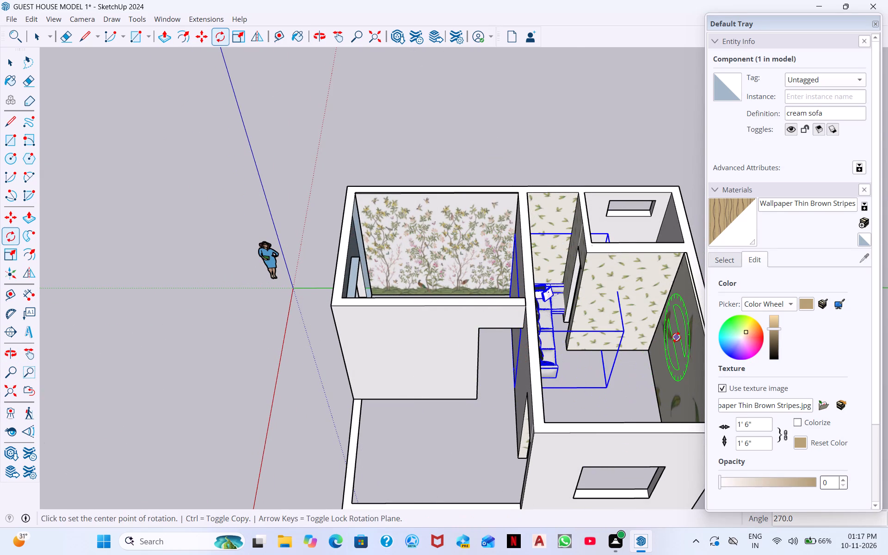
key(q)
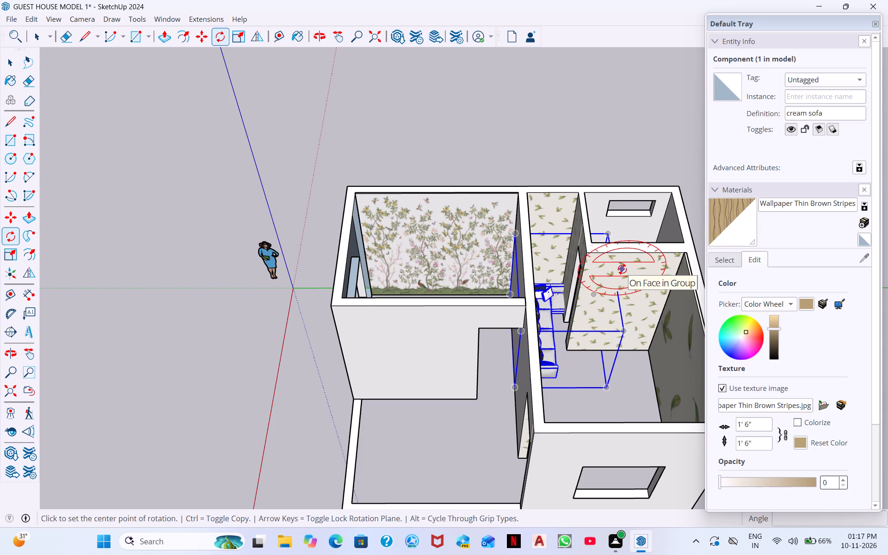
Move the sofa set by its top corner to the inner top corner of the floral room's window wall, opposite the floral wall.
key(m)
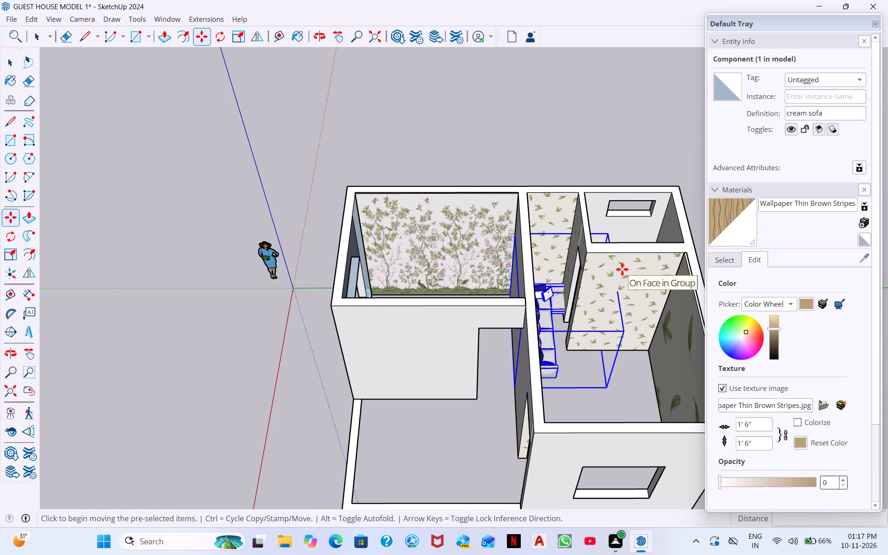
click(521, 333)
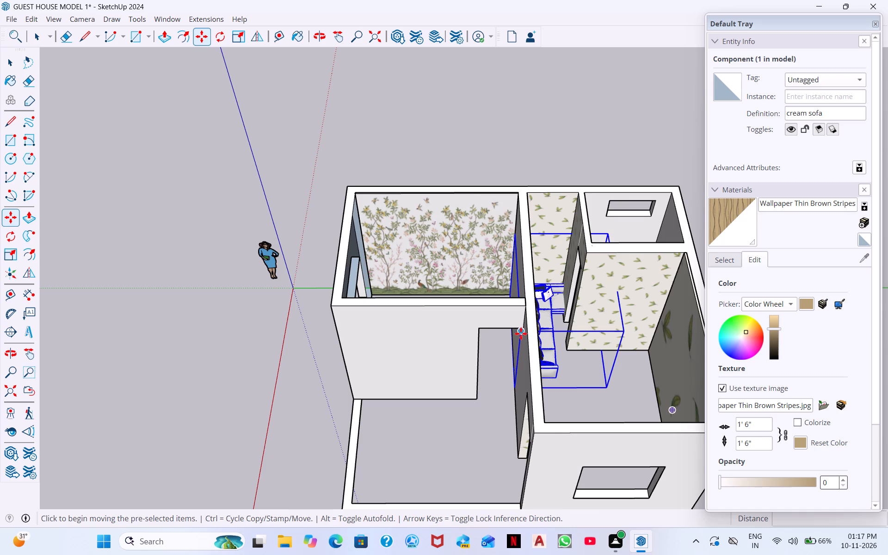
scroll(392, 296, up, 11)
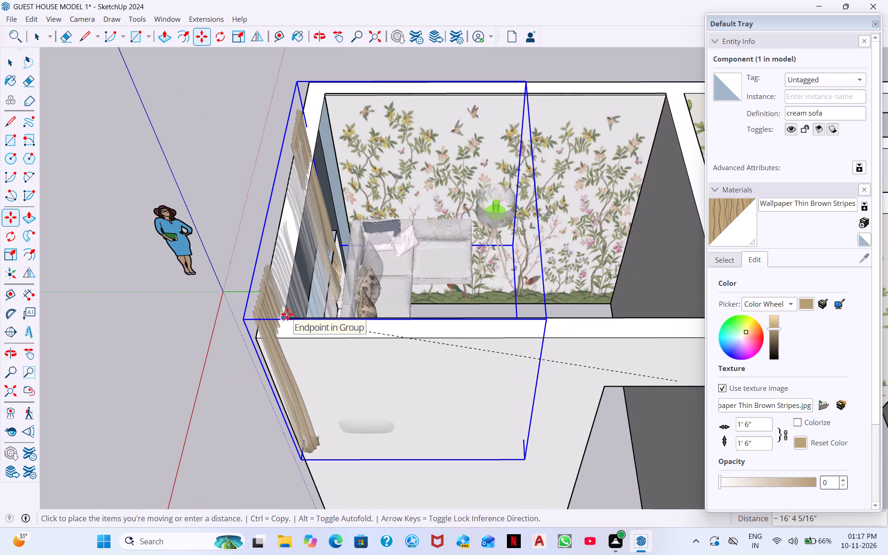
click(287, 314)
Move the sofa set by its front top corner about 4' into the floral room, onto the floral wall's top edge.
scroll(408, 294, down, 7)
middle_drag(536, 285, 239, 175)
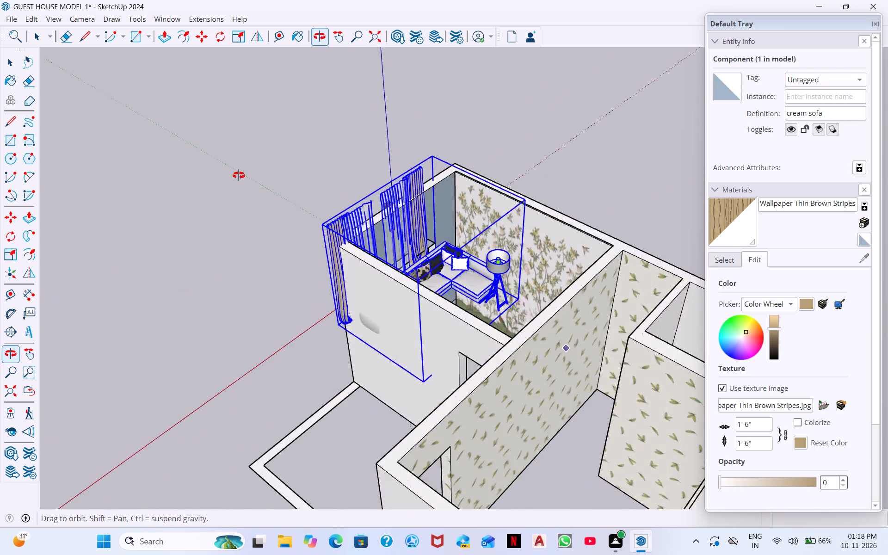
middle_drag(239, 175, 131, 146)
scroll(510, 200, up, 4)
scroll(564, 225, up, 3)
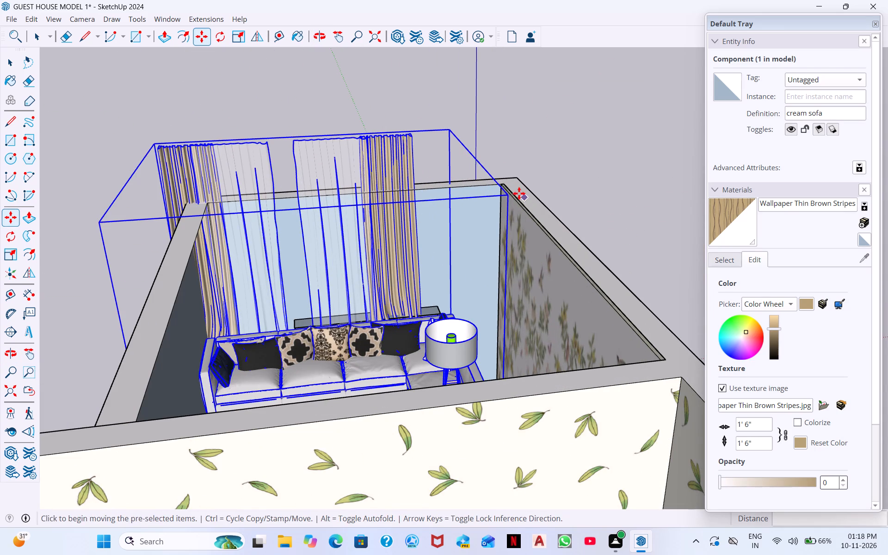
click(506, 194)
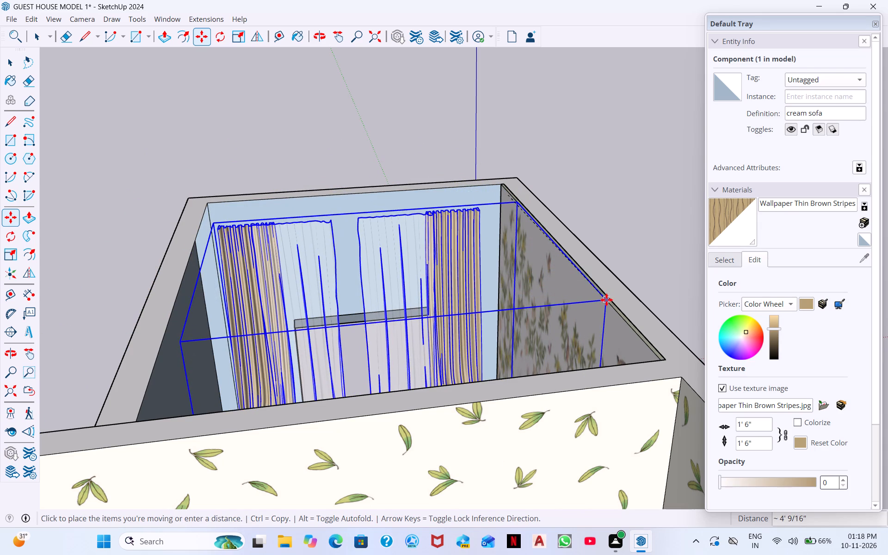
click(607, 300)
From beneath the model, move the sofa set by its bottom back corner to the floor-level corner where the window and floral walls meet.
middle_drag(517, 282, 499, 106)
middle_drag(466, 273, 469, 170)
scroll(470, 170, down, 1)
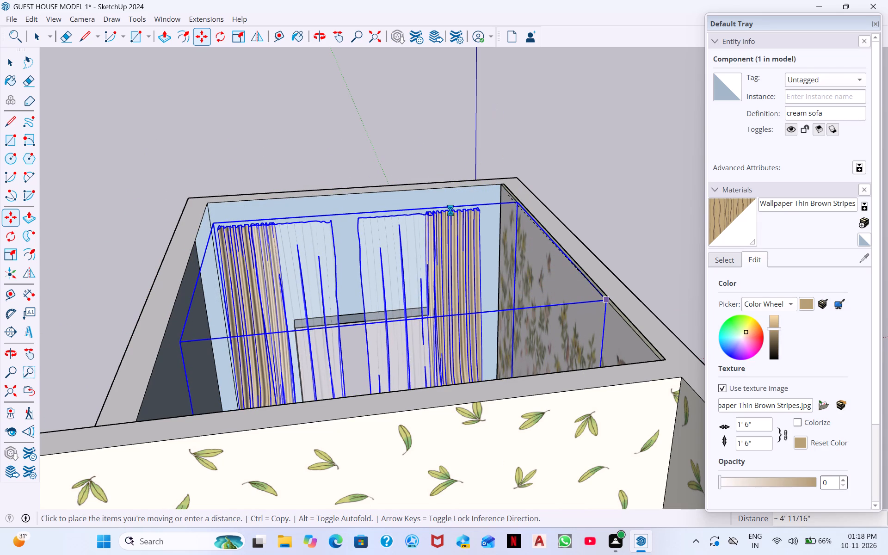
scroll(388, 244, down, 8)
middle_drag(375, 268, 462, 137)
middle_drag(417, 290, 462, 172)
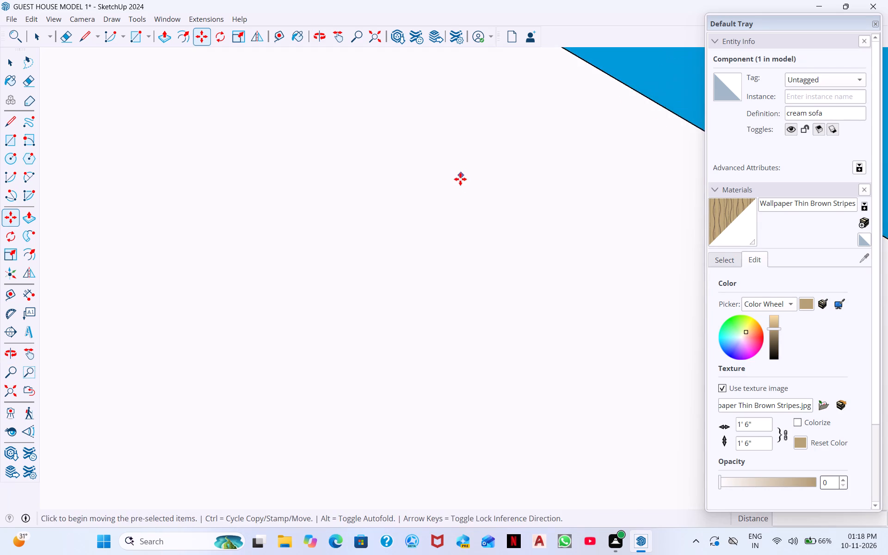
scroll(460, 179, down, 17)
middle_drag(208, 363, 277, 230)
scroll(336, 424, down, 3)
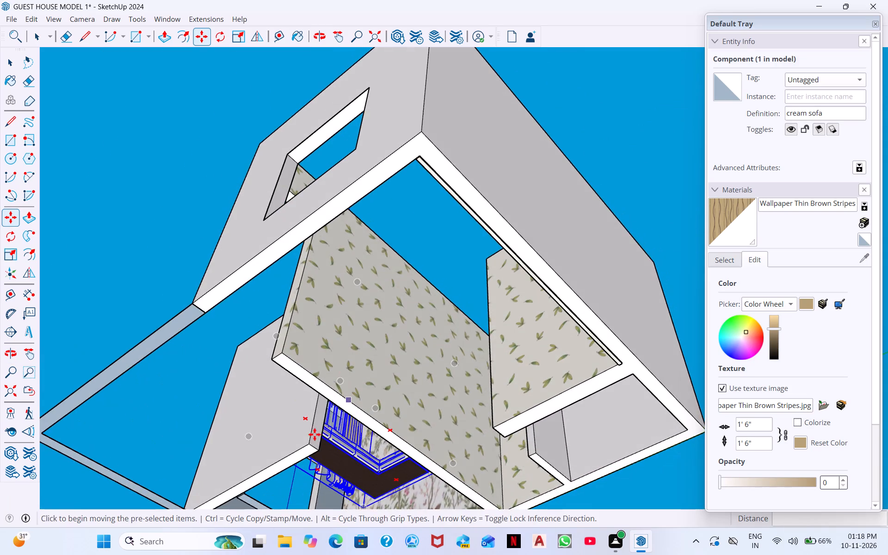
scroll(314, 434, down, 2)
middle_drag(327, 478, 388, 244)
scroll(268, 382, down, 11)
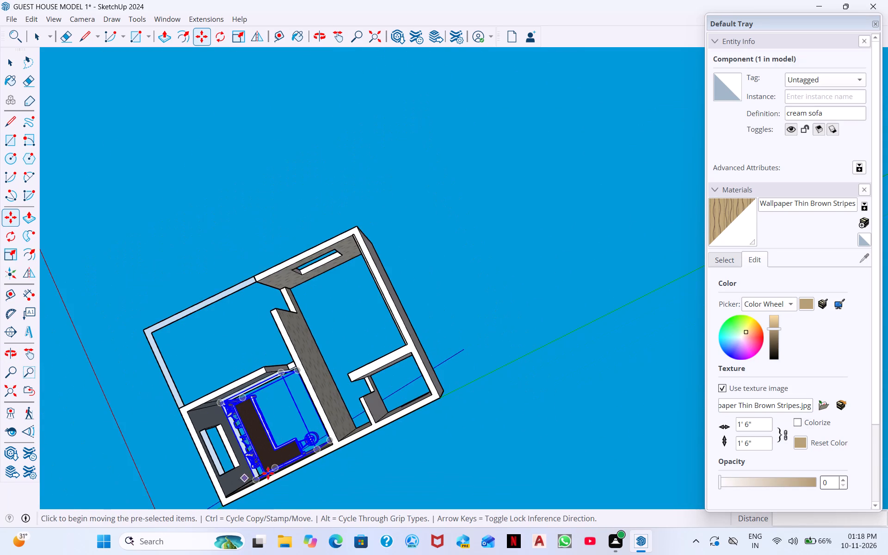
scroll(294, 465, up, 10)
middle_drag(251, 472, 198, 553)
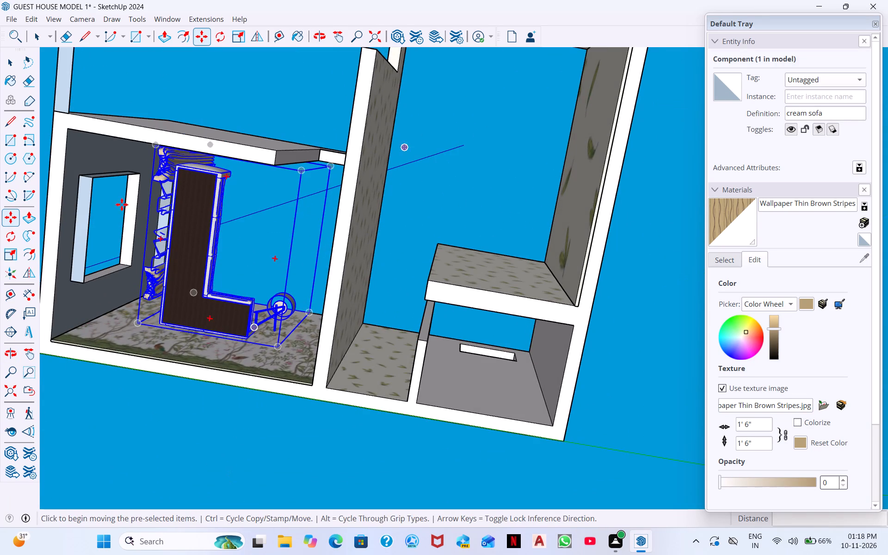
scroll(74, 293, up, 3)
middle_drag(174, 324, 103, 464)
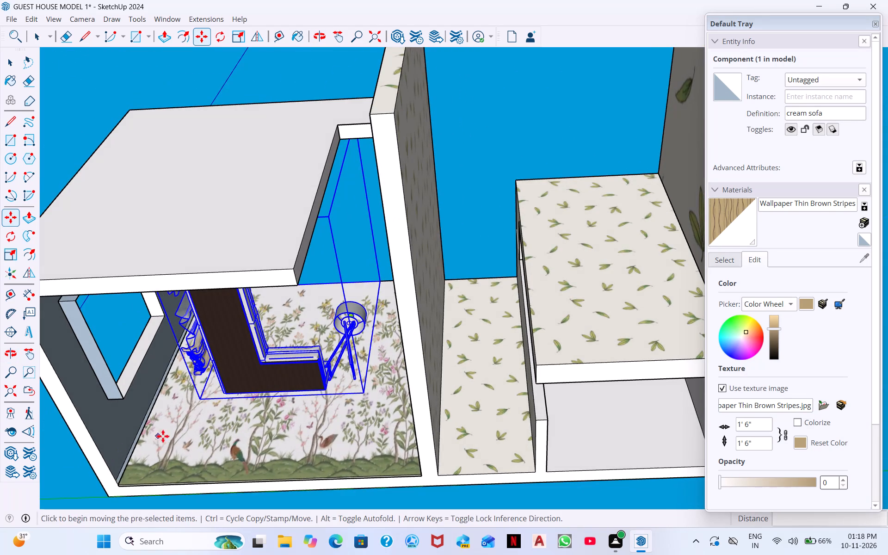
scroll(190, 410, up, 4)
click(203, 395)
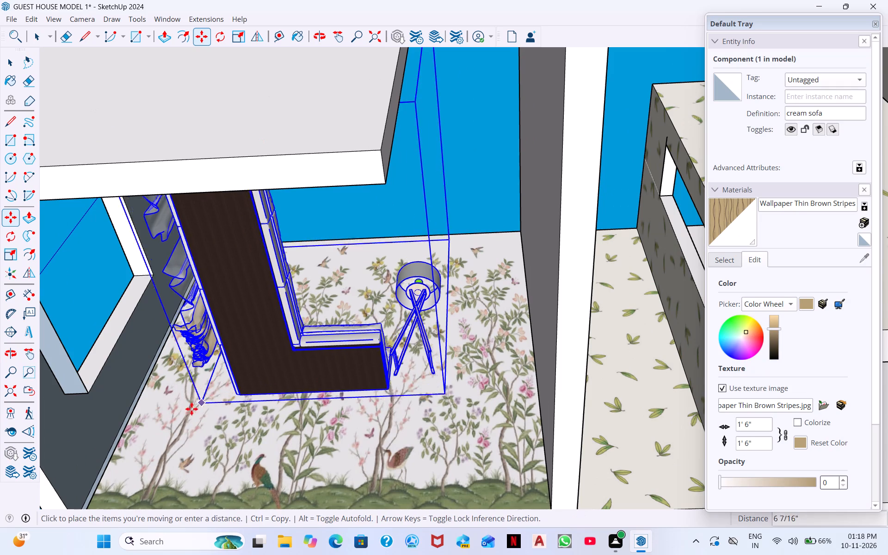
middle_drag(135, 467, 171, 378)
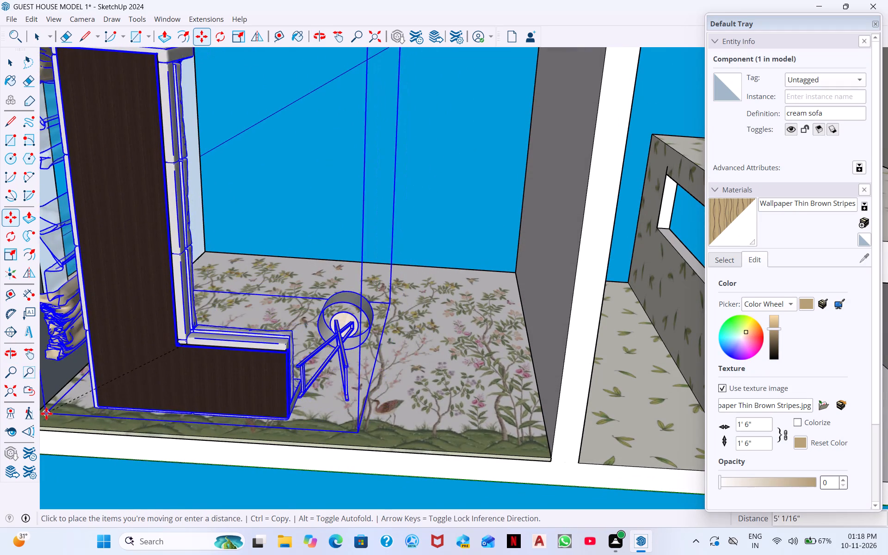
click(40, 413)
Move the sofa set by its other bottom back corner to the window wall's floor-level corner opposite the floral wall.
scroll(191, 375, down, 8)
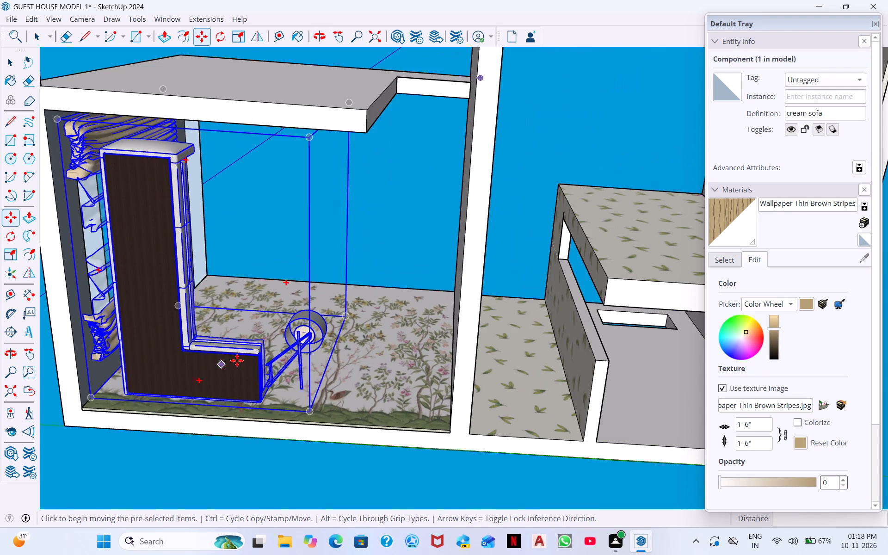
scroll(49, 127, up, 3)
middle_drag(75, 135, 187, 210)
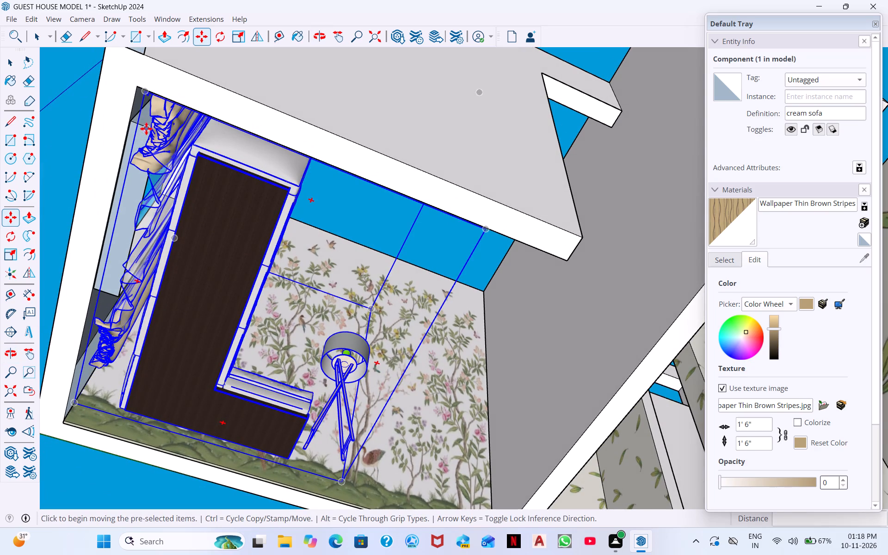
click(147, 92)
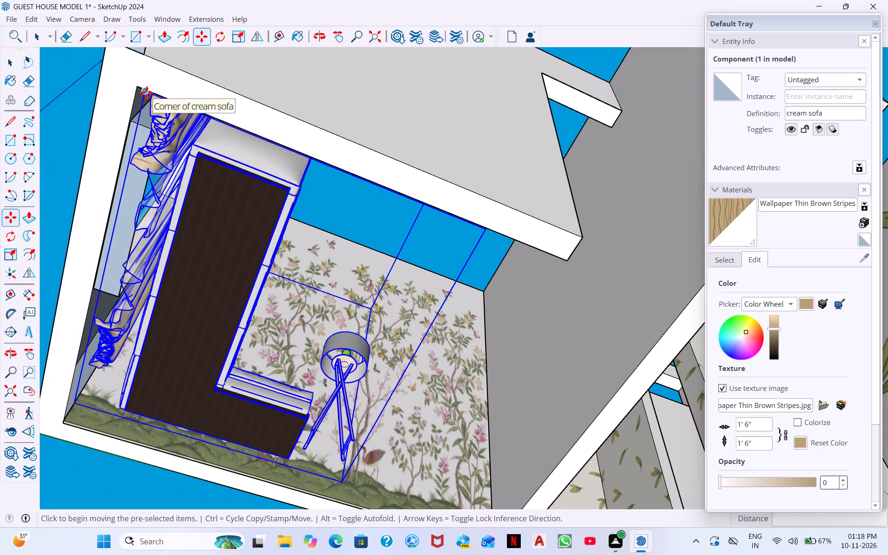
click(139, 90)
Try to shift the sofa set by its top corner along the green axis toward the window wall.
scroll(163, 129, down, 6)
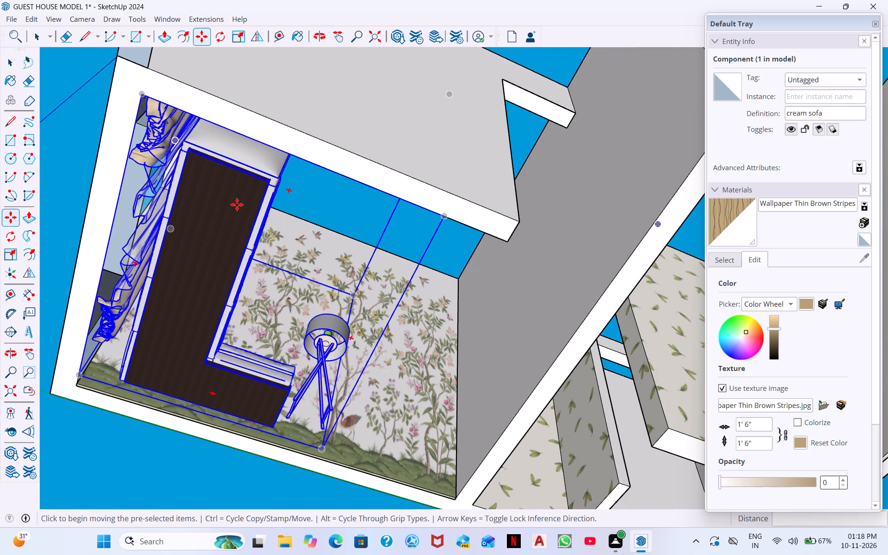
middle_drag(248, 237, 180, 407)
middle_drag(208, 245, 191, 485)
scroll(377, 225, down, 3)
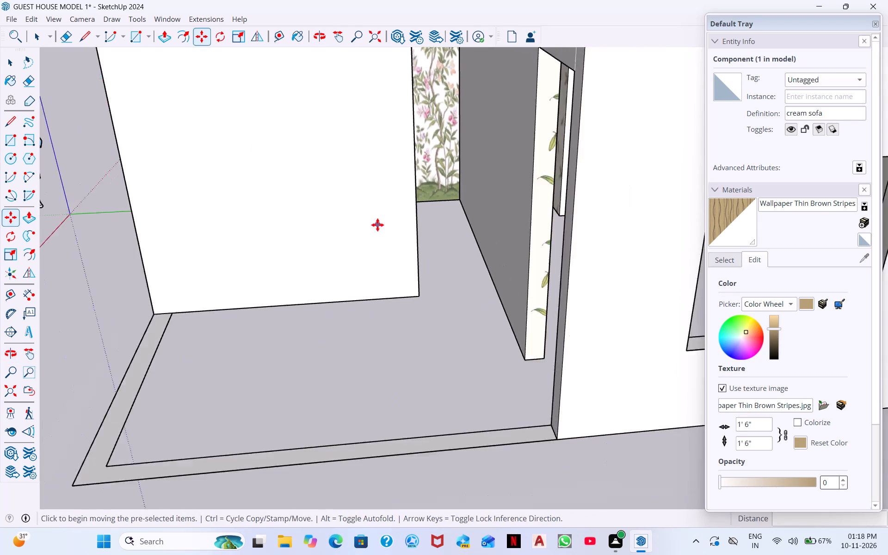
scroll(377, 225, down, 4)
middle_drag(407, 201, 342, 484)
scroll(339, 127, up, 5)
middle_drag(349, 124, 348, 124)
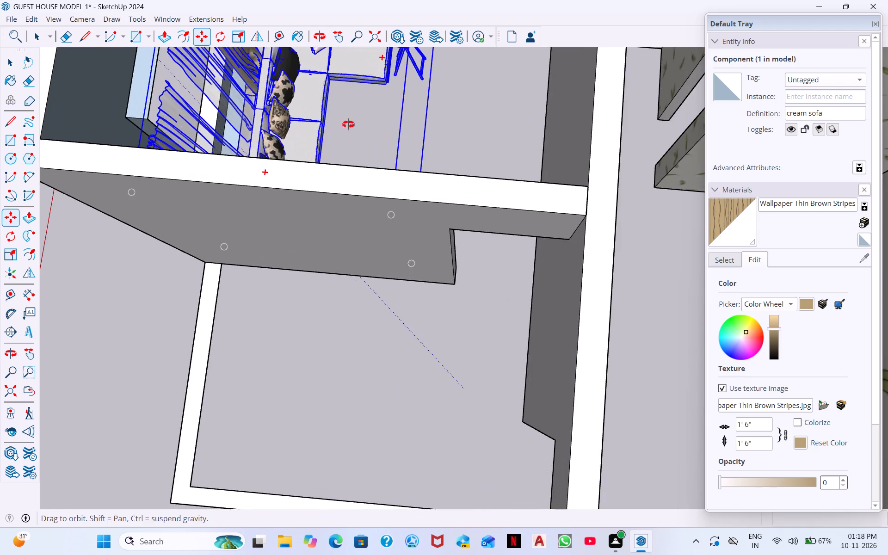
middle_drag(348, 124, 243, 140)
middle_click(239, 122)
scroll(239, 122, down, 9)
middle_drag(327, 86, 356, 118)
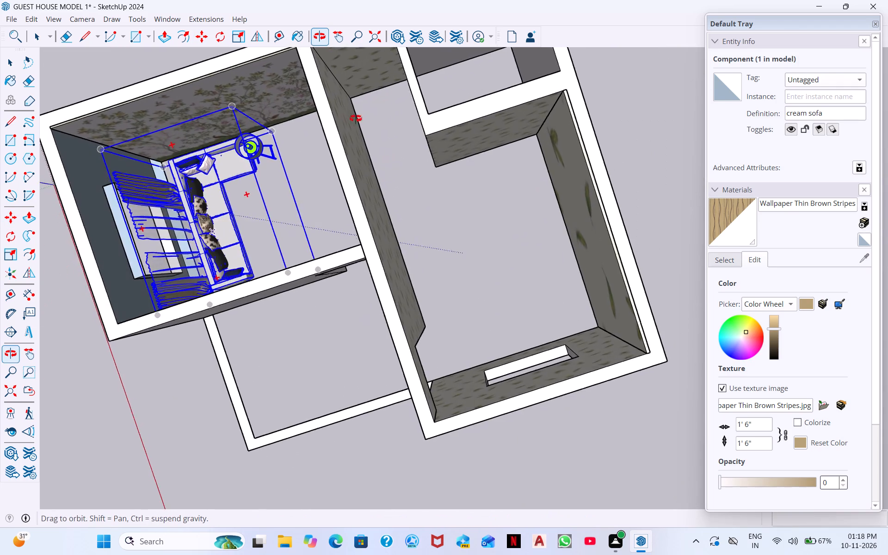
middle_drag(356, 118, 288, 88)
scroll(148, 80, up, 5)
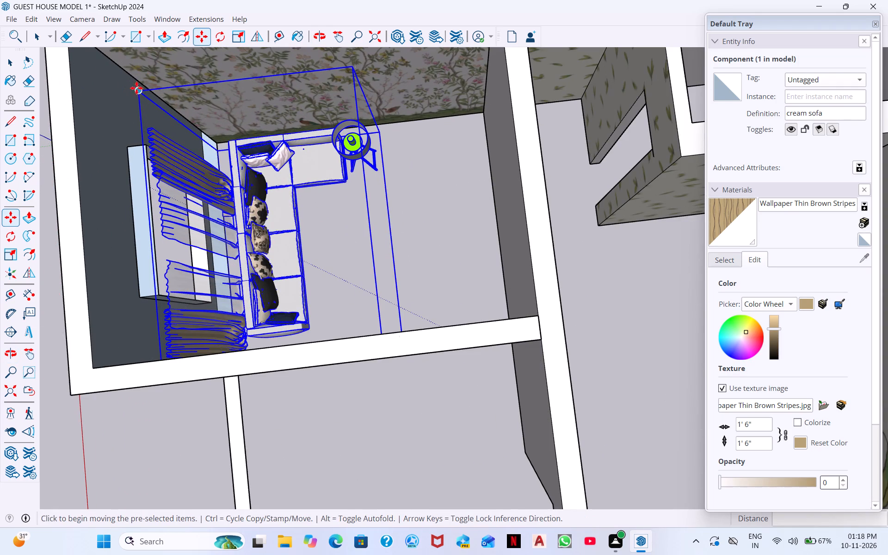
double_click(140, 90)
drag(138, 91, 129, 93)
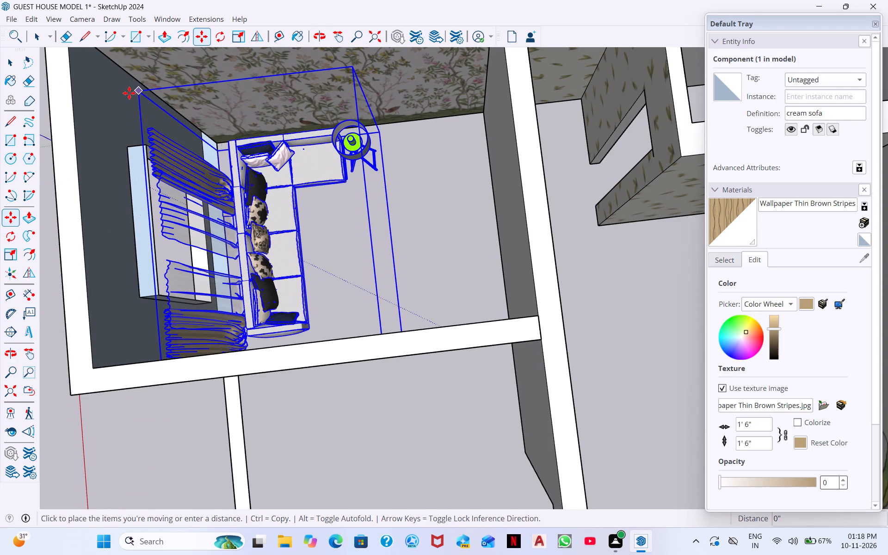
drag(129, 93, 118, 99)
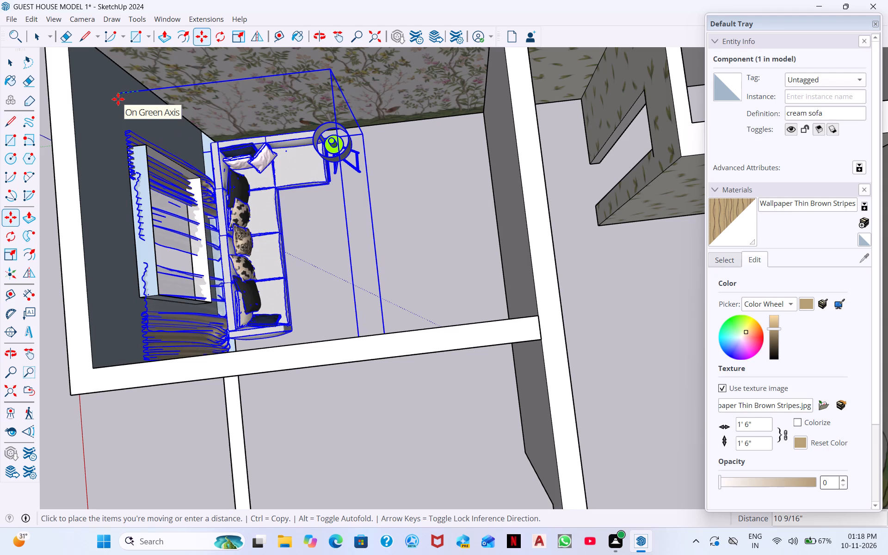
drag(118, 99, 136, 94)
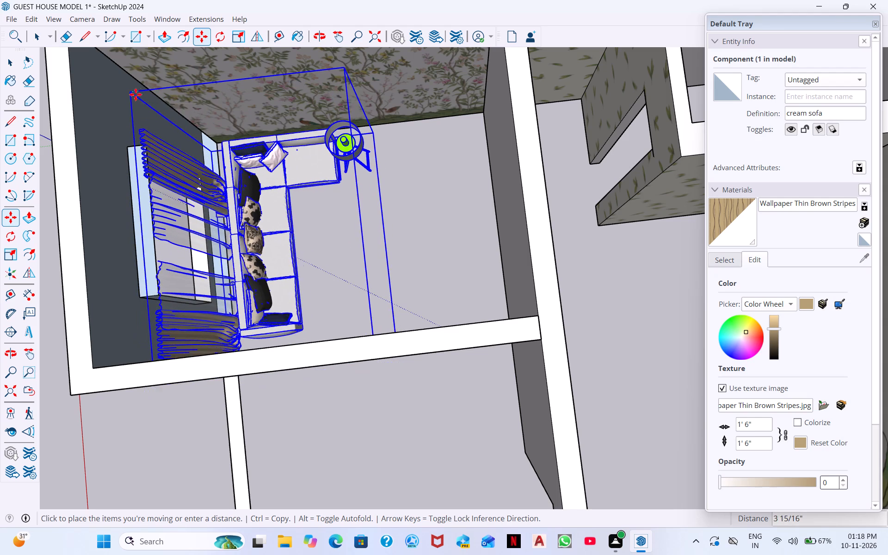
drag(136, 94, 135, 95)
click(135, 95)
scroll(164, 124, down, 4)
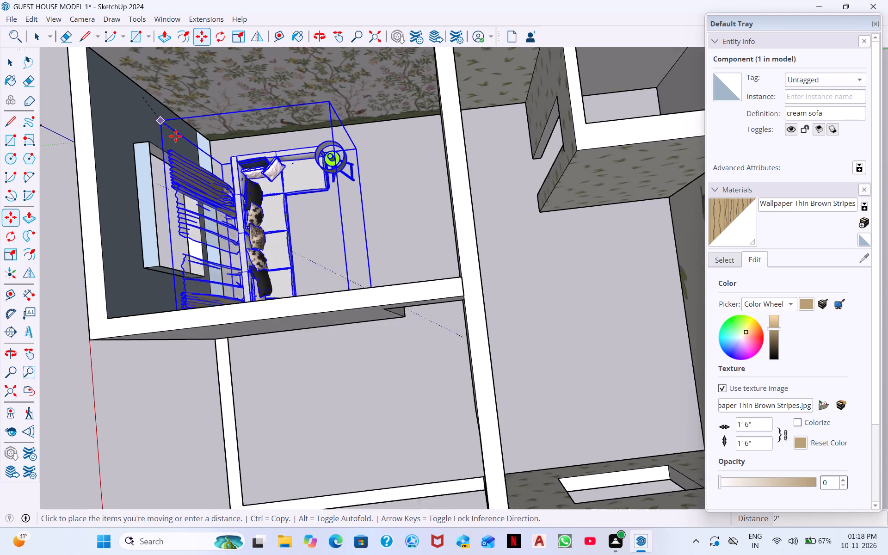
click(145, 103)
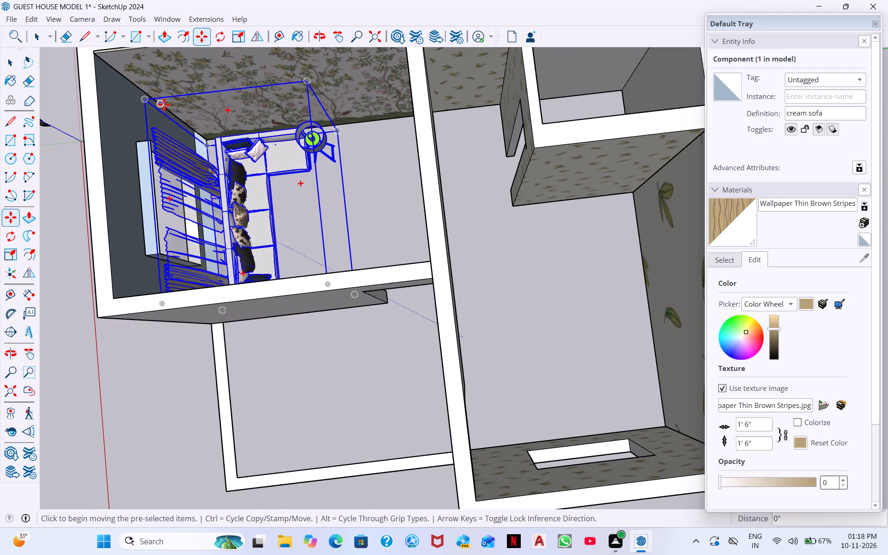
Examine the sofa set's placement in the floral room from above, from outside the window and across the house.
scroll(179, 114, down, 3)
middle_drag(281, 152, 331, 107)
middle_drag(216, 189, 252, 158)
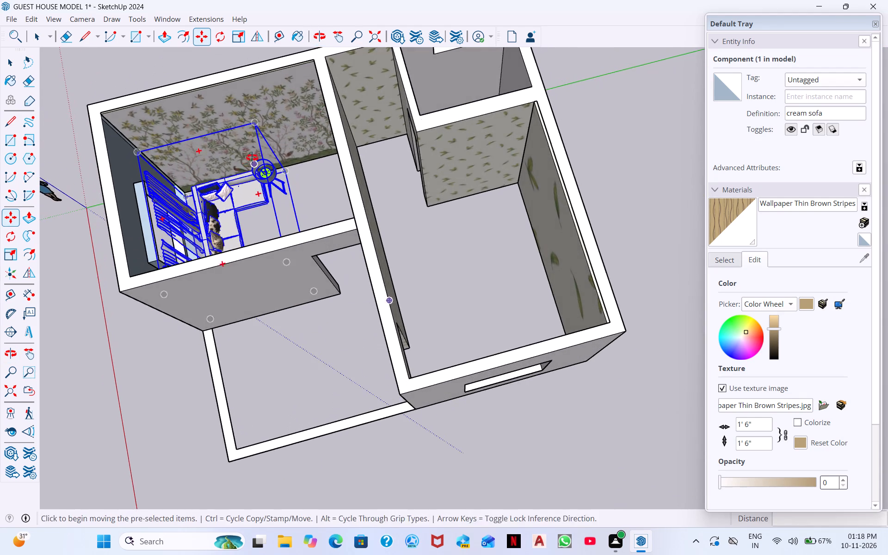
middle_drag(252, 158, 255, 153)
middle_drag(200, 239, 315, 204)
middle_drag(252, 370, 314, 273)
middle_drag(213, 350, 257, 293)
middle_drag(185, 374, 228, 268)
middle_drag(172, 376, 209, 309)
middle_drag(189, 382, 216, 327)
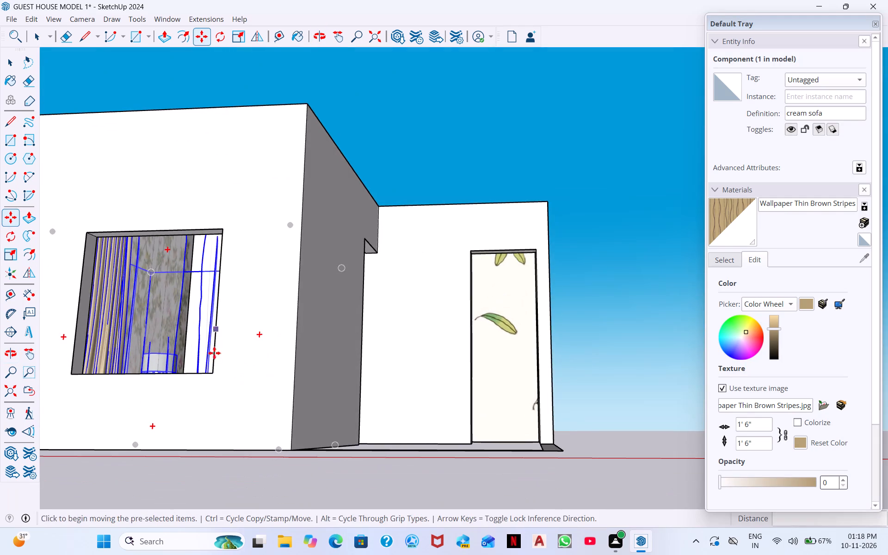
middle_drag(230, 422, 246, 478)
middle_drag(265, 381, 345, 495)
middle_drag(319, 459, 552, 554)
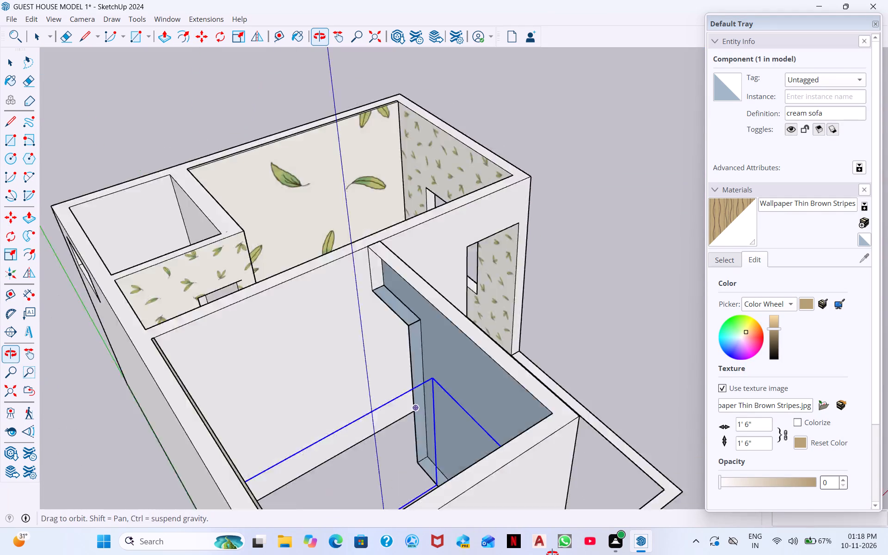
middle_drag(552, 554, 553, 554)
scroll(491, 395, up, 5)
scroll(674, 529, up, 1)
middle_drag(673, 522, 660, 366)
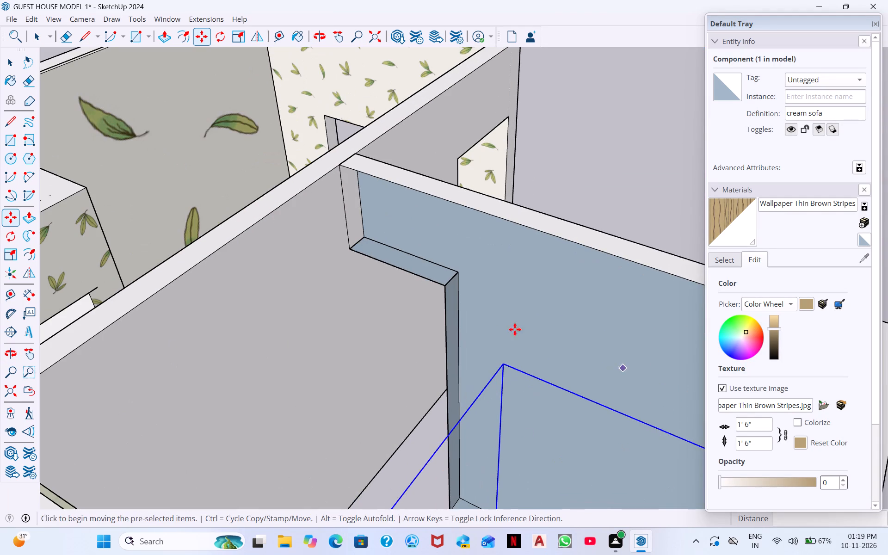
middle_drag(499, 321, 602, 536)
scroll(608, 512, down, 3)
middle_drag(610, 506, 569, 250)
scroll(595, 333, down, 2)
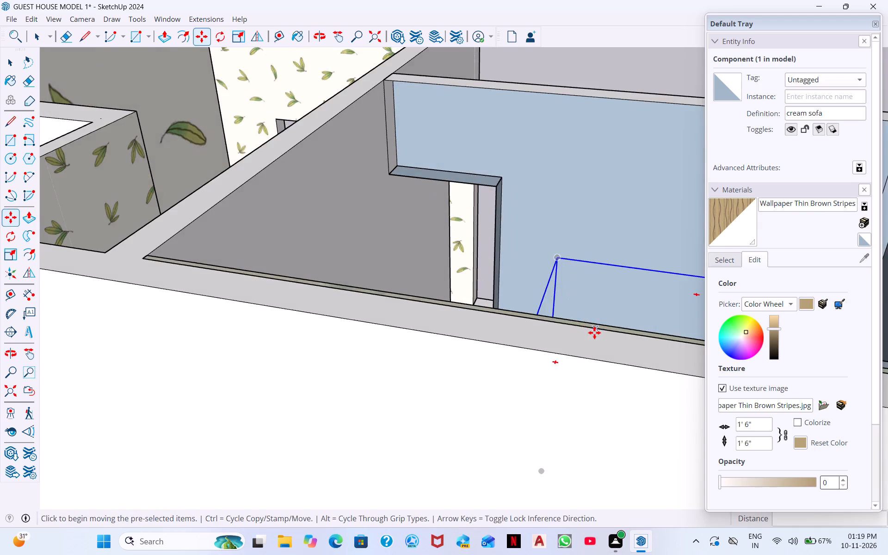
scroll(594, 333, down, 9)
middle_drag(555, 267, 734, 293)
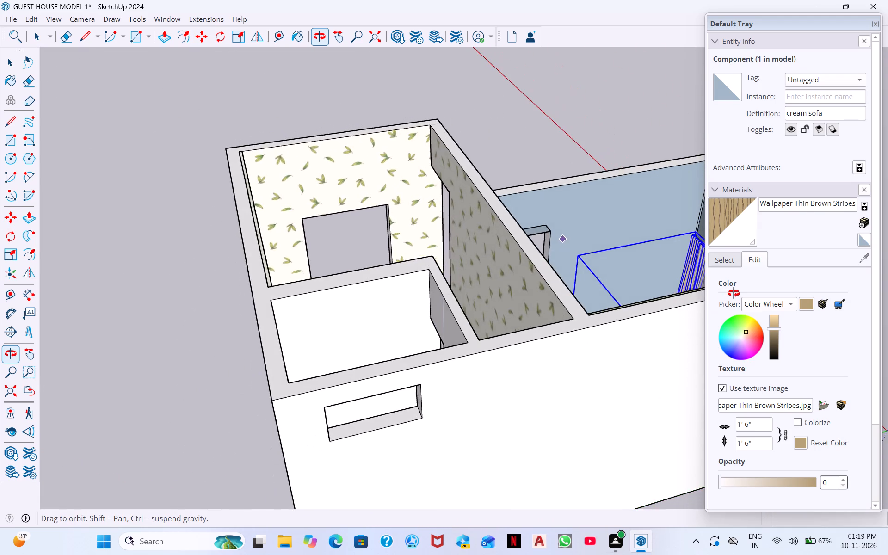
middle_drag(734, 293, 406, 317)
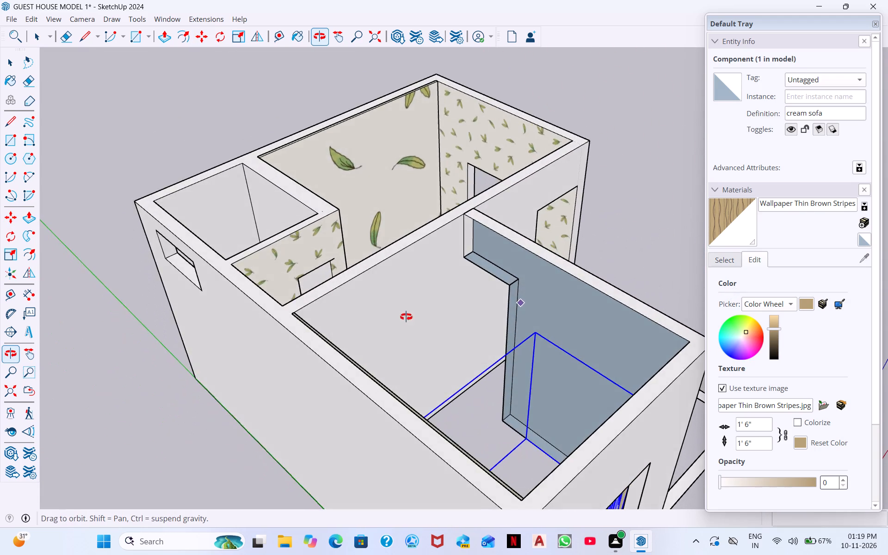
middle_drag(406, 317, 448, 356)
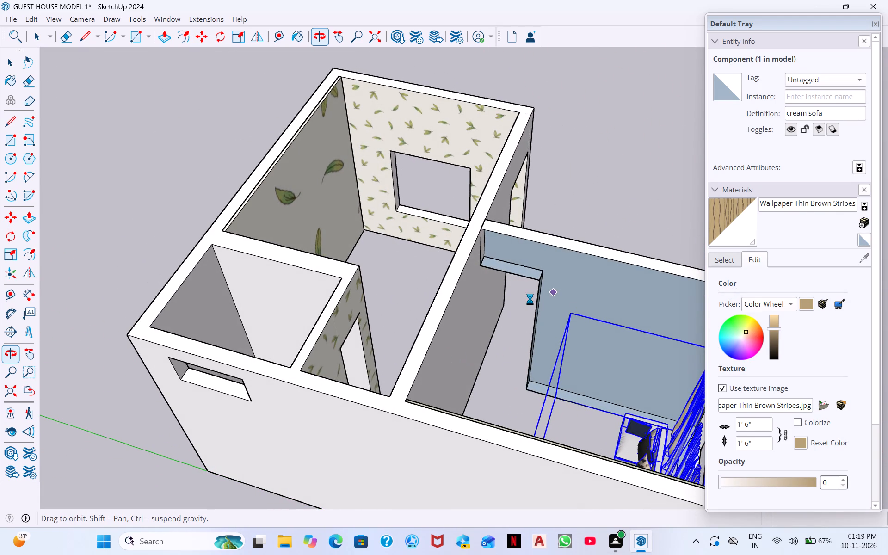
scroll(530, 299, up, 5)
scroll(530, 298, down, 4)
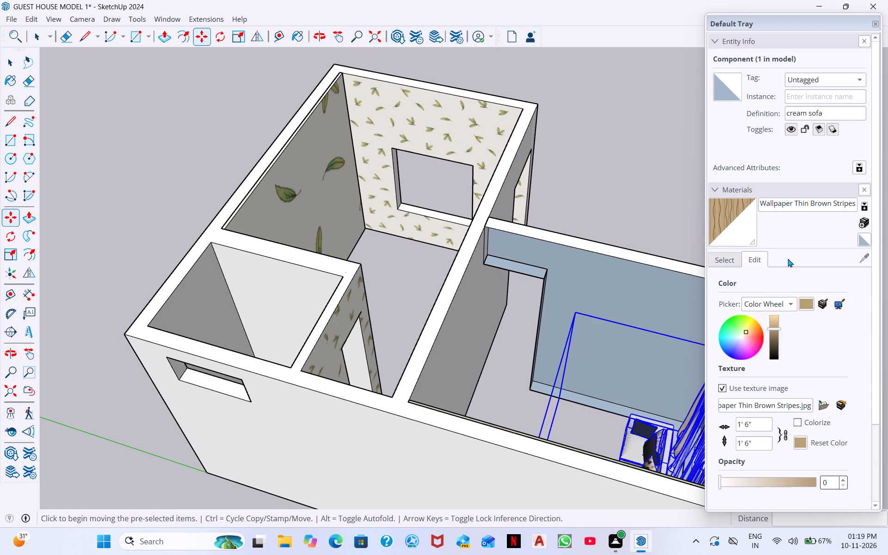
Leave the Move tool and deselect the sofa set.
key(space)
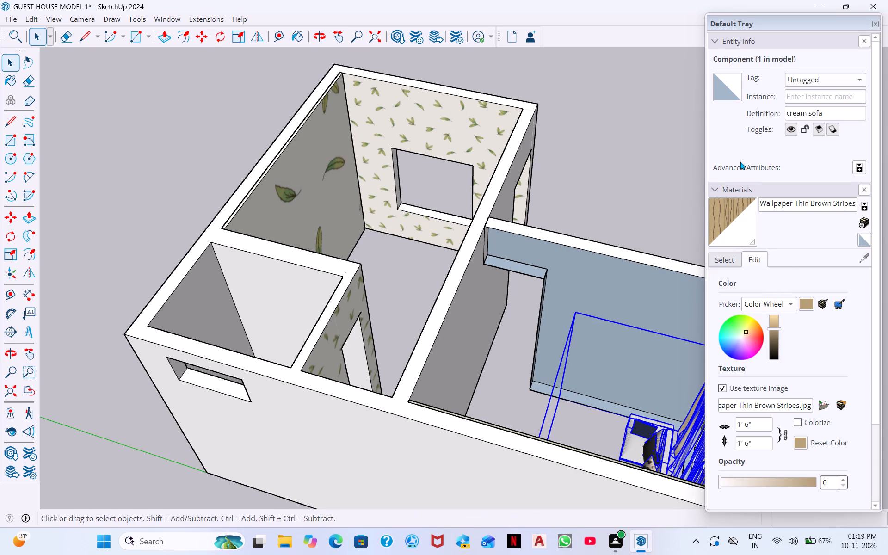
key(space)
click(669, 179)
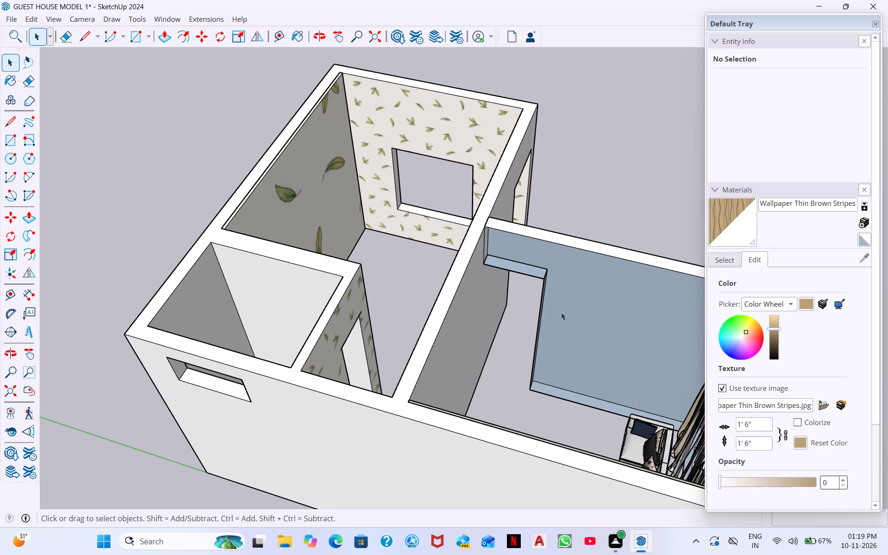
Undo the recent sofa set moves and the opacity change to the Wallpaper Thin Brown Stripes material.
key(ctrl+z)
key(ctrl+z)
key(ctrl+z)
key(ctrl+z)
key(ctrl+z)
key(ctrl+z)
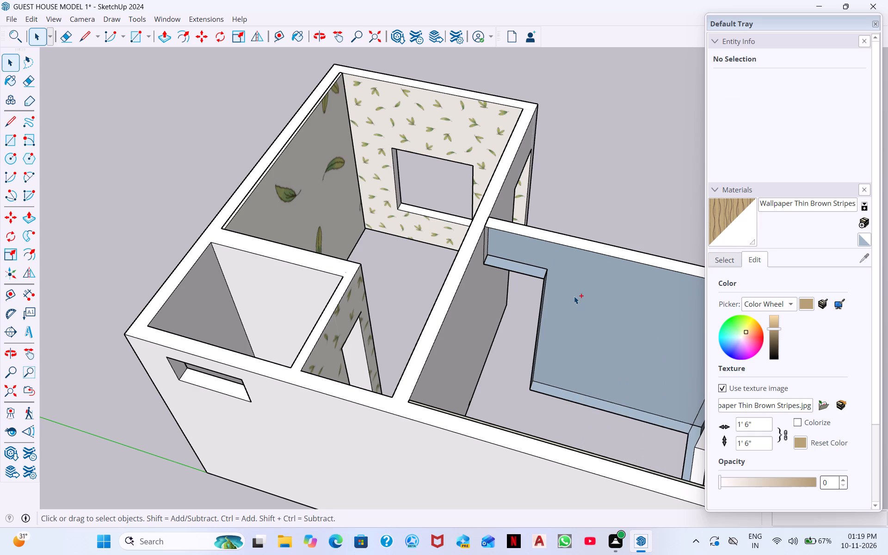
key(ctrl+z)
key(ctrl+z)
key(ctrl+z)
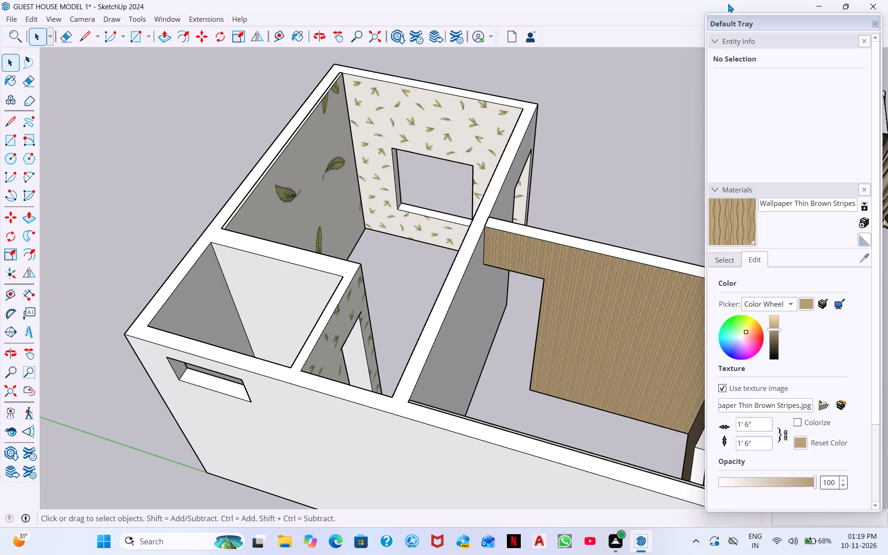
key(space)
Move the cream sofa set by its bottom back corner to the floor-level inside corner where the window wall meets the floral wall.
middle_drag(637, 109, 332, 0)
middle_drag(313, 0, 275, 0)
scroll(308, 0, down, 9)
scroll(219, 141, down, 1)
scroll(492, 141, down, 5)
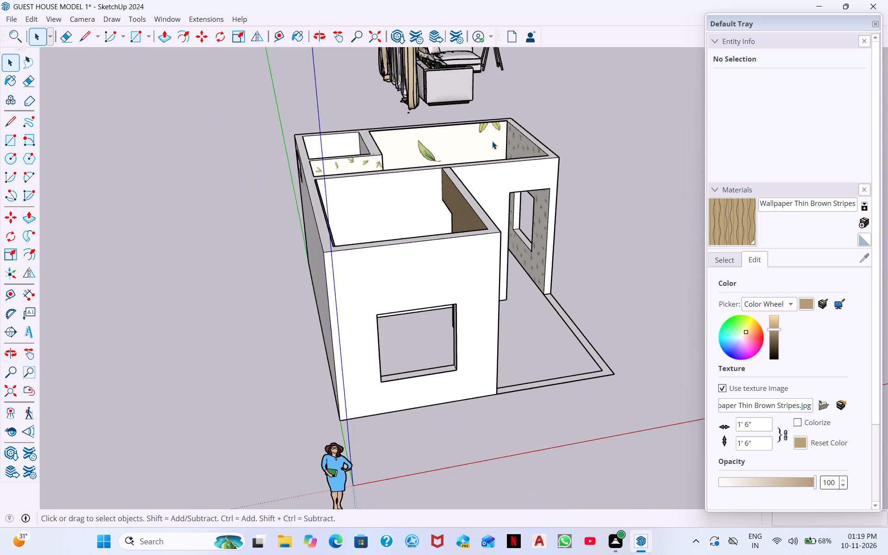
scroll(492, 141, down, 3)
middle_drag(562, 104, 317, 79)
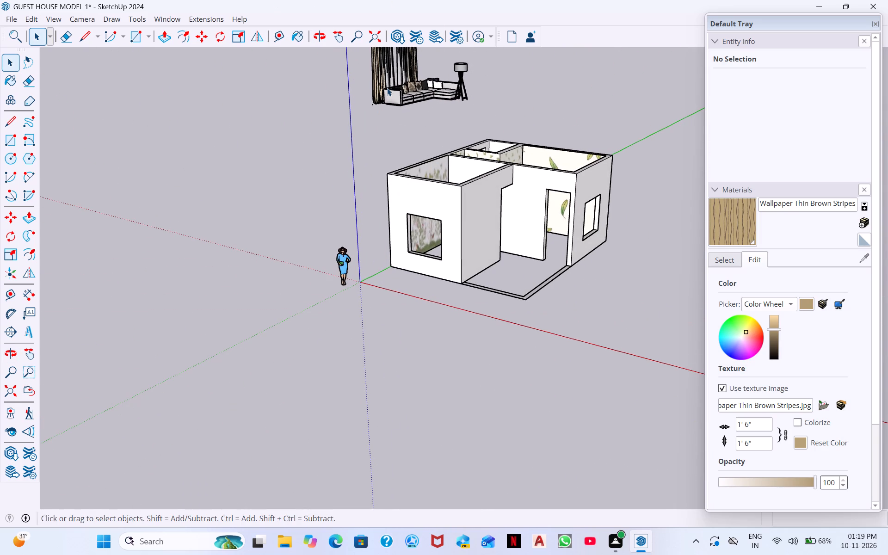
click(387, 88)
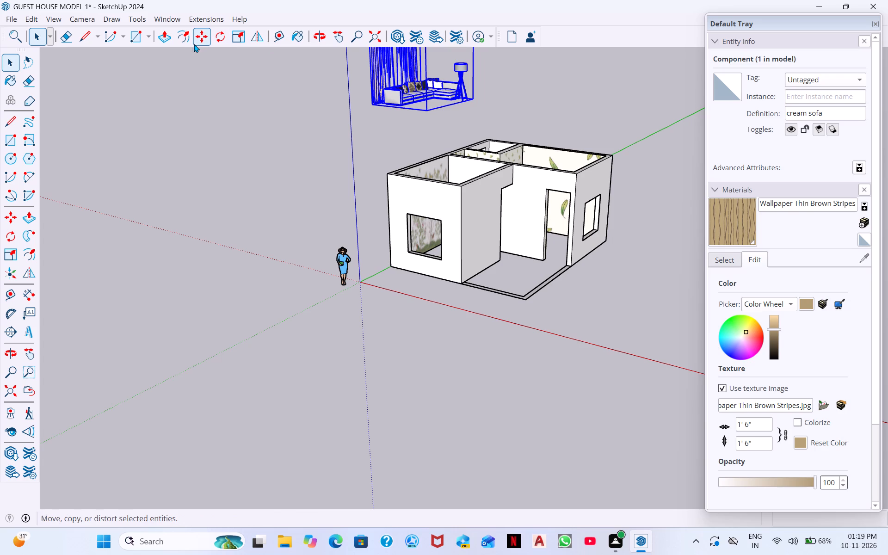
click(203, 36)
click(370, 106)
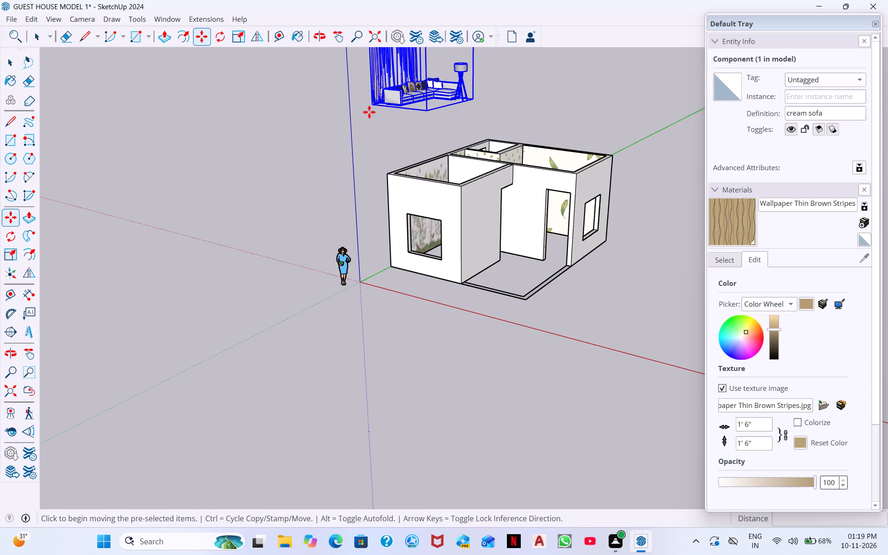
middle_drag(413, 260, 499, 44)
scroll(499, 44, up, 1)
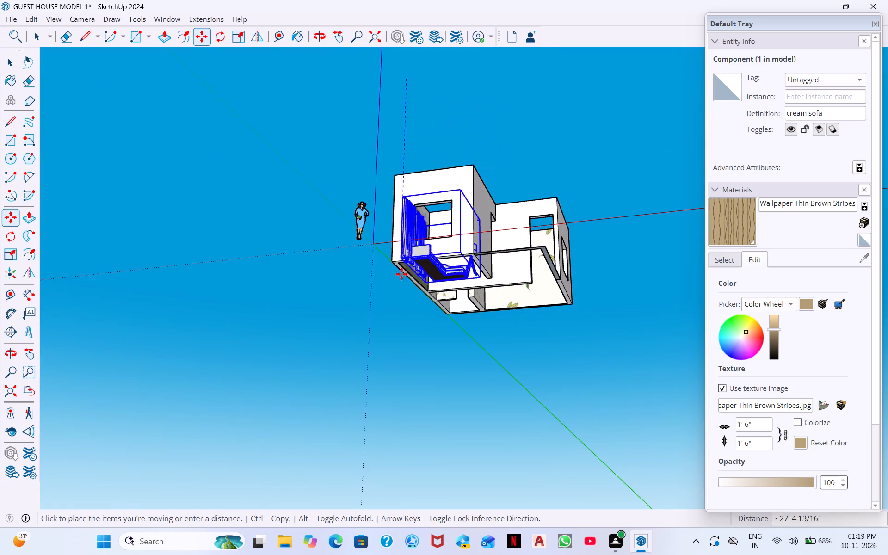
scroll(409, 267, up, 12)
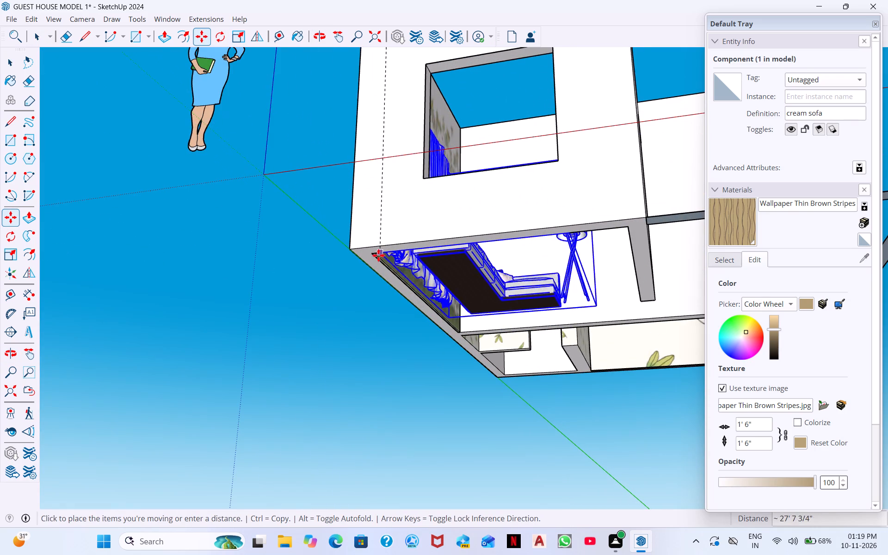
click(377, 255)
Deselect the sofa set and examine its placement in the floral room from above and around the house.
scroll(507, 265, down, 8)
middle_drag(500, 332, 490, 393)
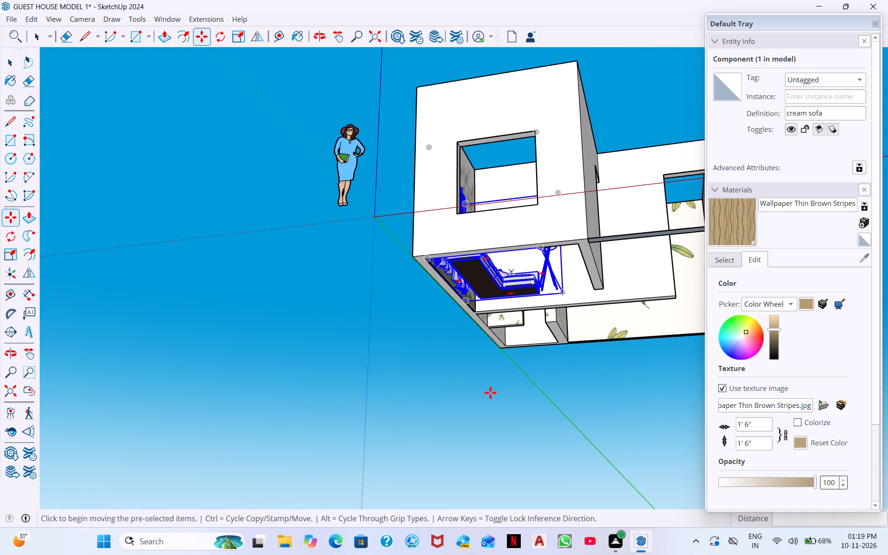
middle_drag(490, 393, 461, 554)
middle_drag(518, 299, 480, 554)
middle_drag(595, 347, 808, 350)
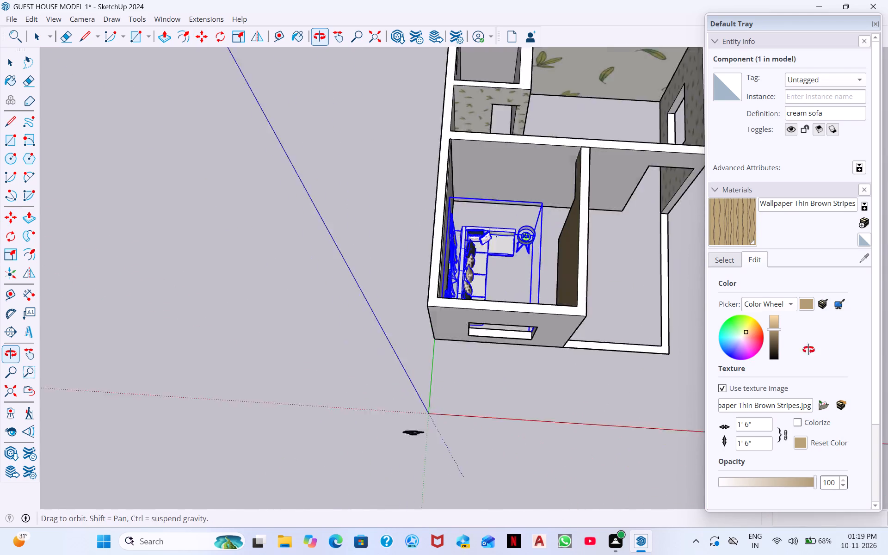
middle_drag(808, 350, 887, 345)
key(space)
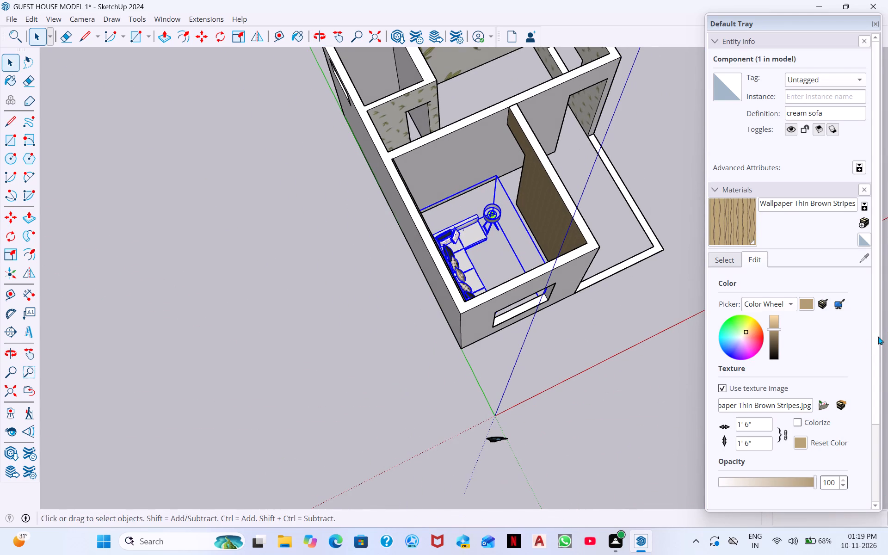
click(221, 259)
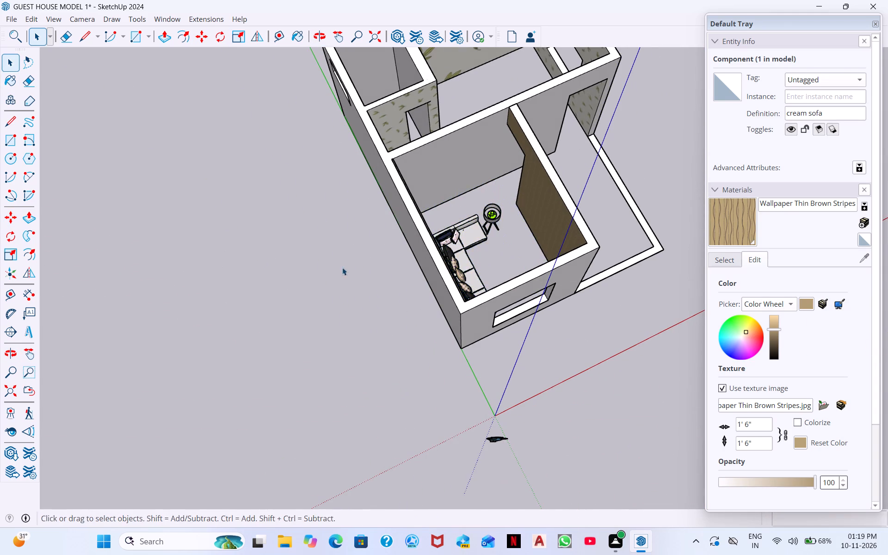
scroll(582, 244, down, 1)
middle_drag(554, 279, 138, 129)
scroll(355, 216, down, 3)
middle_drag(487, 277, 734, 264)
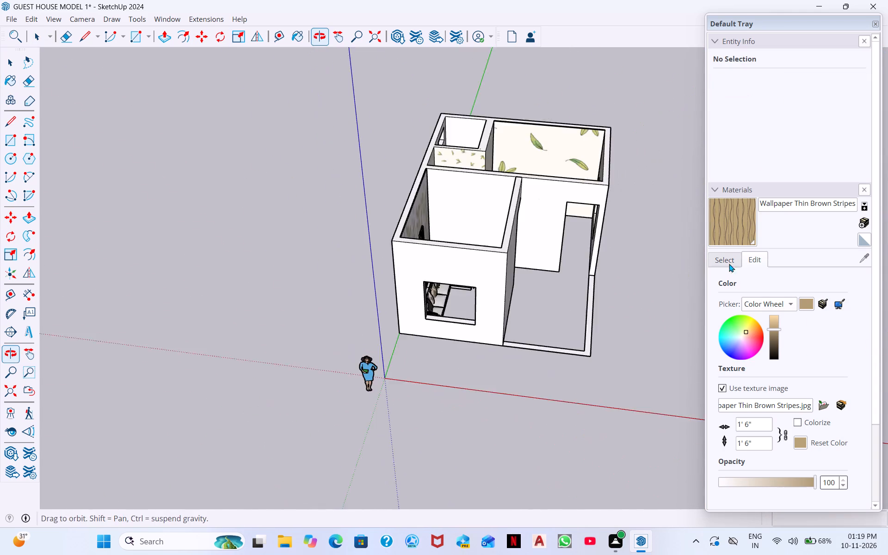
middle_drag(490, 273, 708, 256)
scroll(568, 270, up, 3)
middle_drag(664, 282, 93, 207)
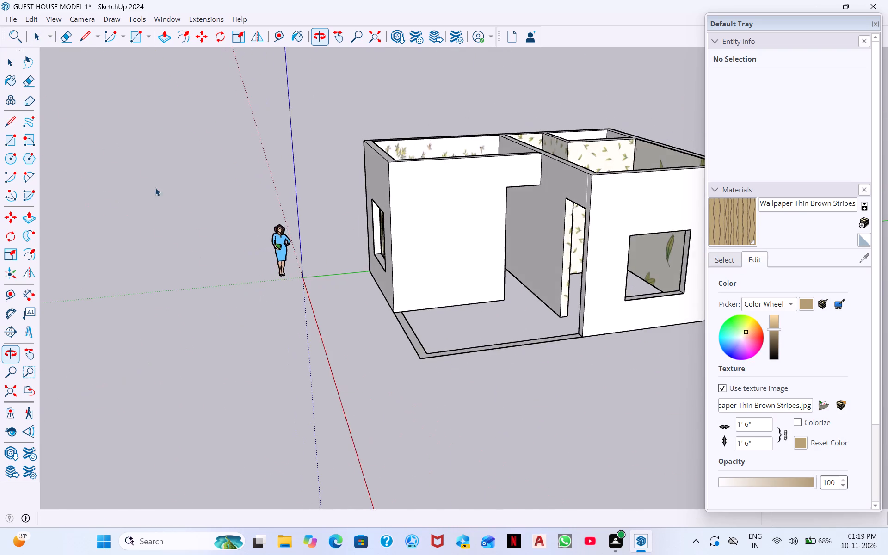
scroll(358, 205, up, 4)
scroll(467, 215, down, 4)
middle_drag(466, 235, 527, 430)
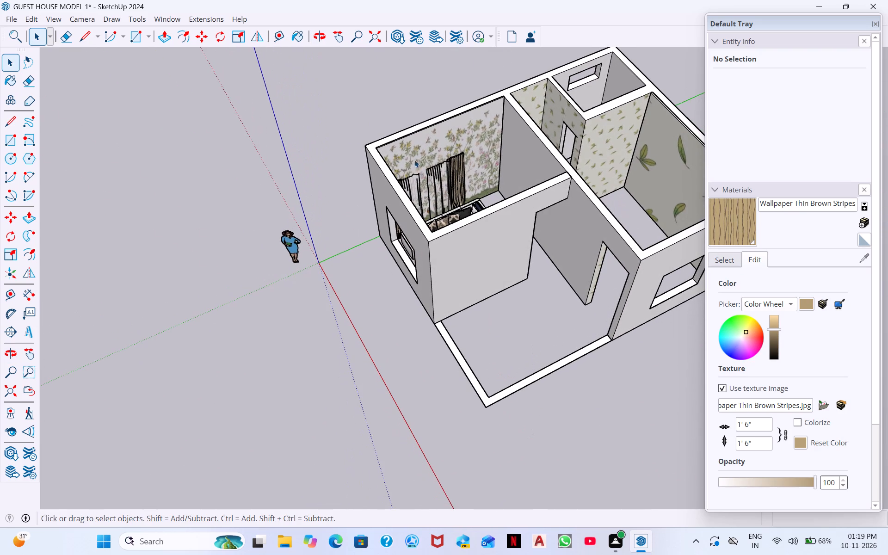
Move the sofa set by its top corner out of the floral room to the open area beside the house.
click(452, 210)
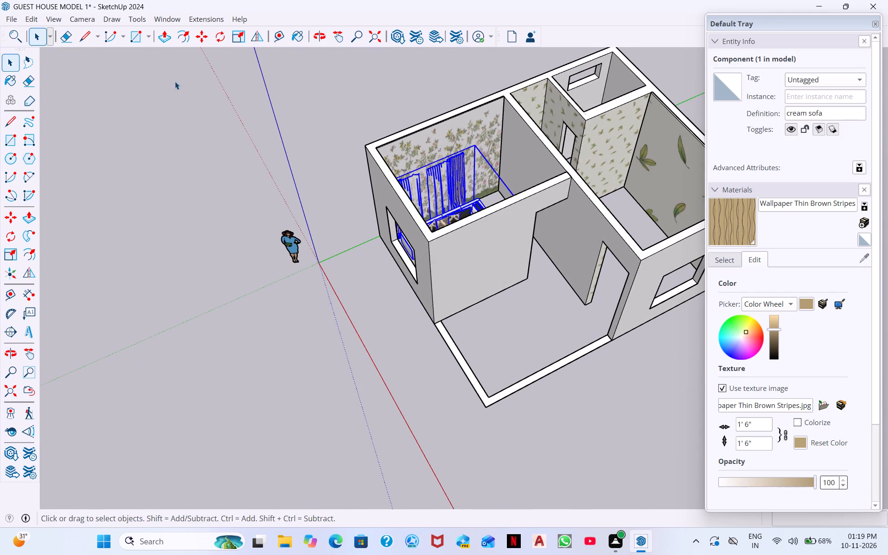
click(195, 38)
click(477, 144)
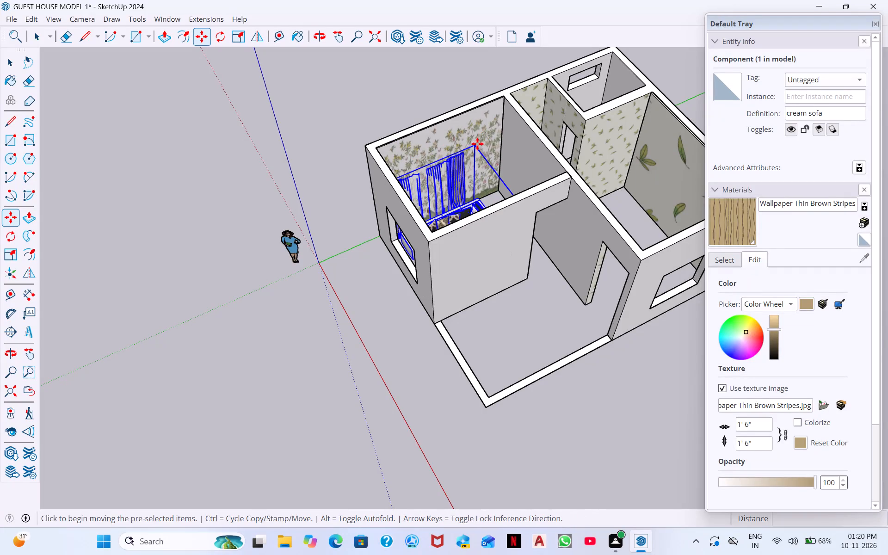
click(170, 213)
scroll(239, 296, down, 1)
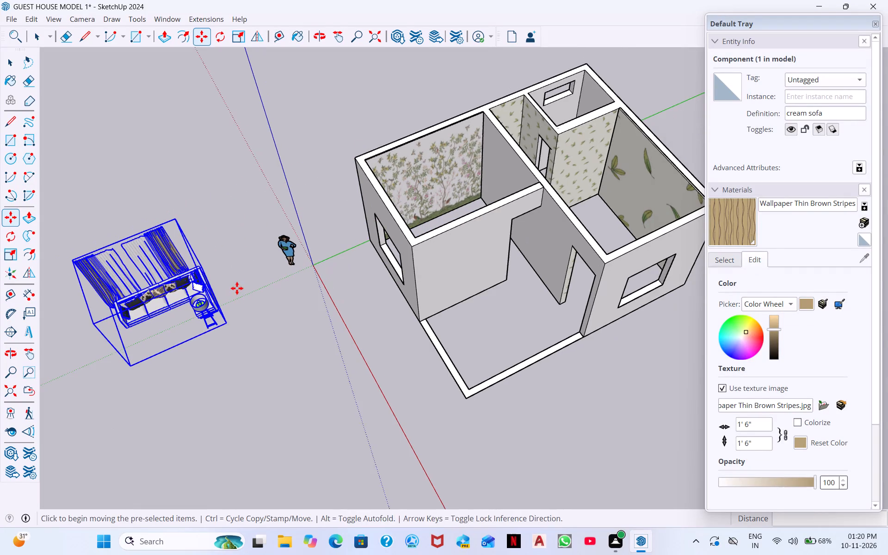
Rotate the sofa set 90 degrees around the vertical axis about its bottom corner on the curtain side.
middle_drag(235, 288, 281, 186)
scroll(215, 393, down, 11)
scroll(197, 433, up, 1)
scroll(195, 433, down, 2)
middle_drag(195, 432, 295, 291)
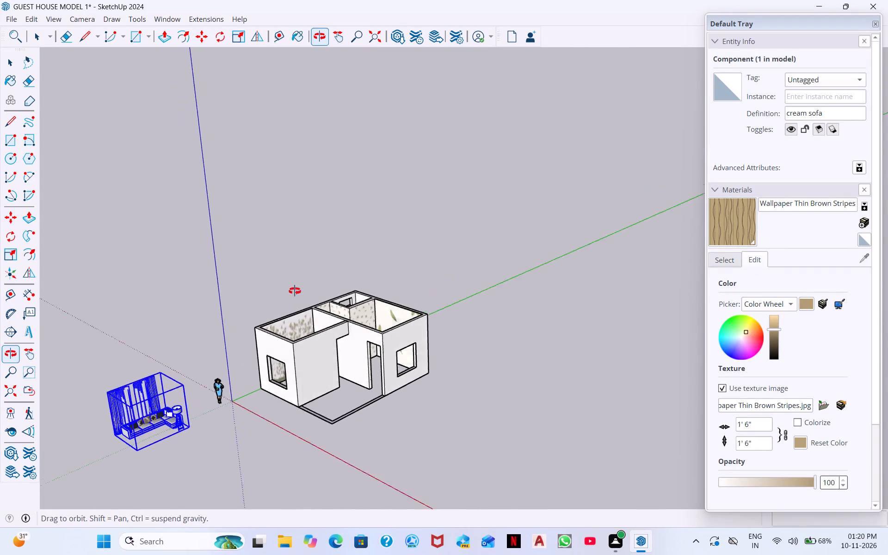
middle_drag(295, 291, 300, 283)
middle_drag(209, 498, 329, 433)
middle_drag(200, 461, 341, 444)
scroll(251, 418, up, 5)
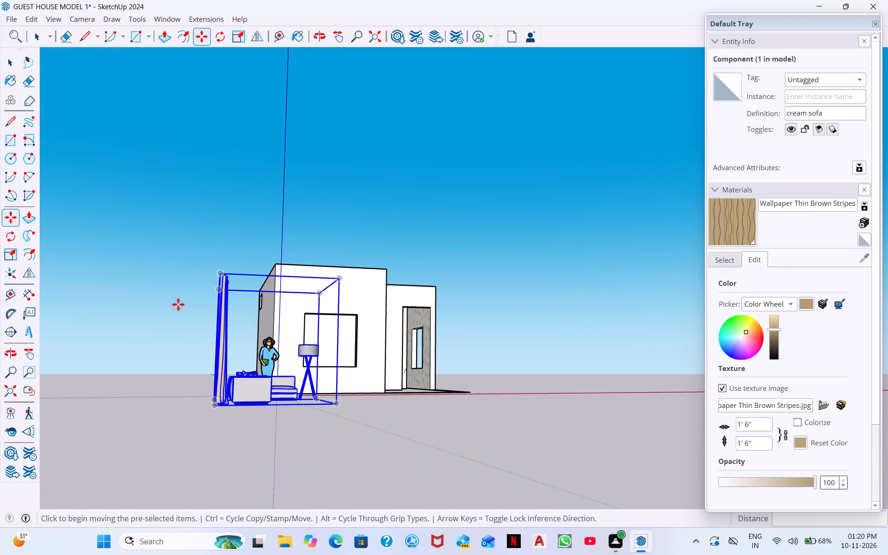
key(q)
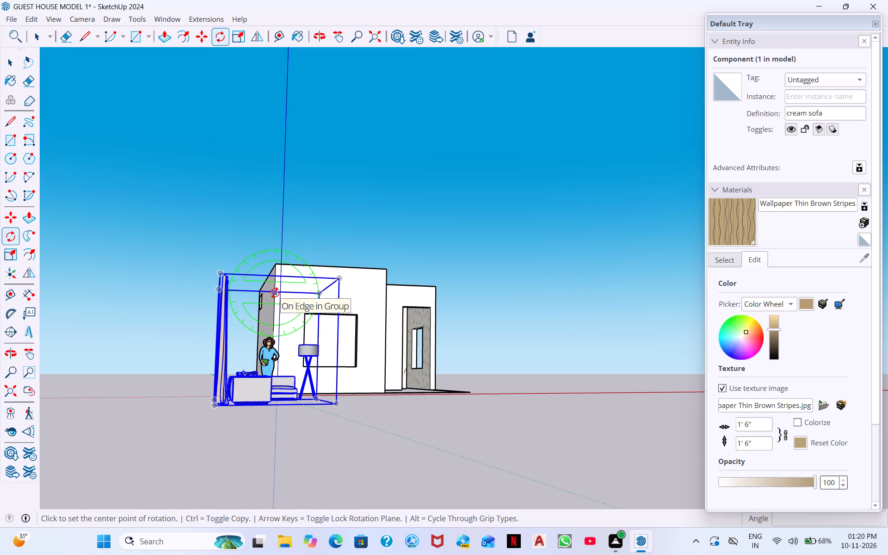
key(Down)
key(Up)
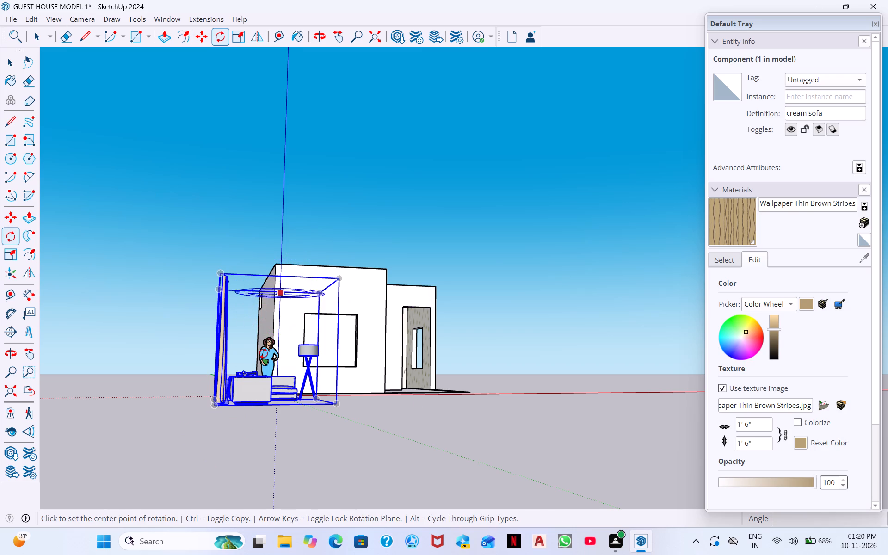
middle_drag(200, 447, 201, 462)
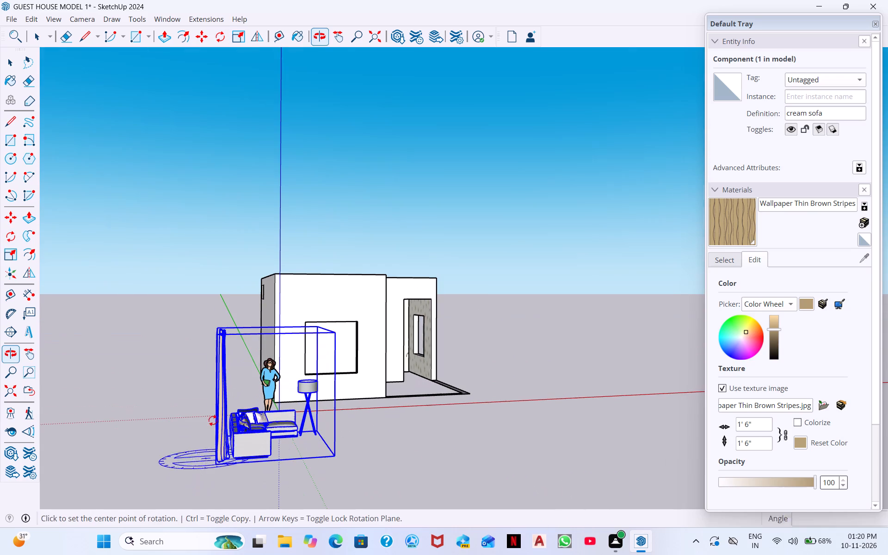
click(214, 465)
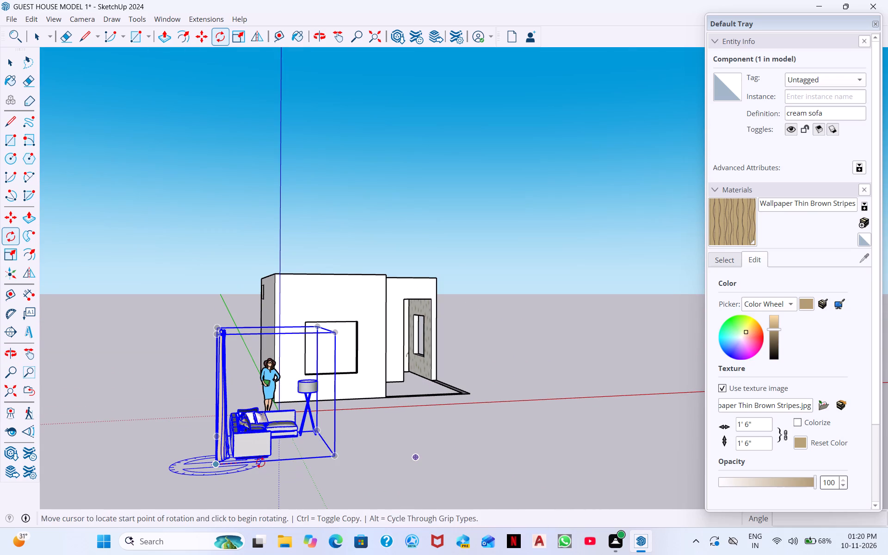
click(332, 458)
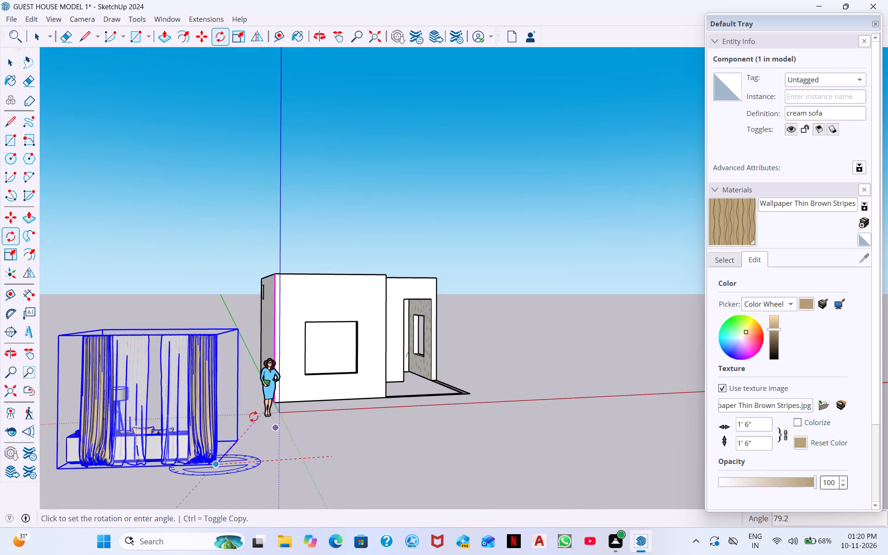
click(217, 401)
scroll(324, 471, down, 4)
middle_drag(337, 478, 76, 488)
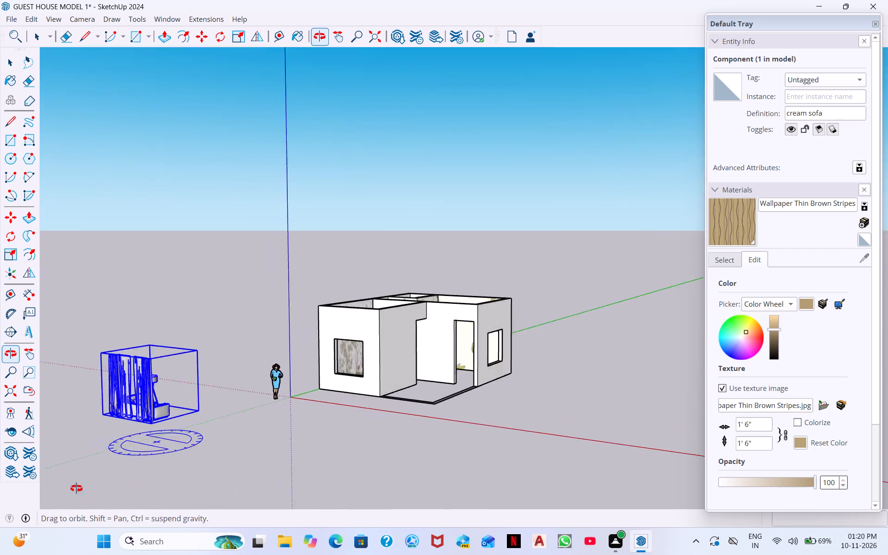
middle_drag(76, 488, 68, 474)
scroll(65, 464, down, 4)
key(space)
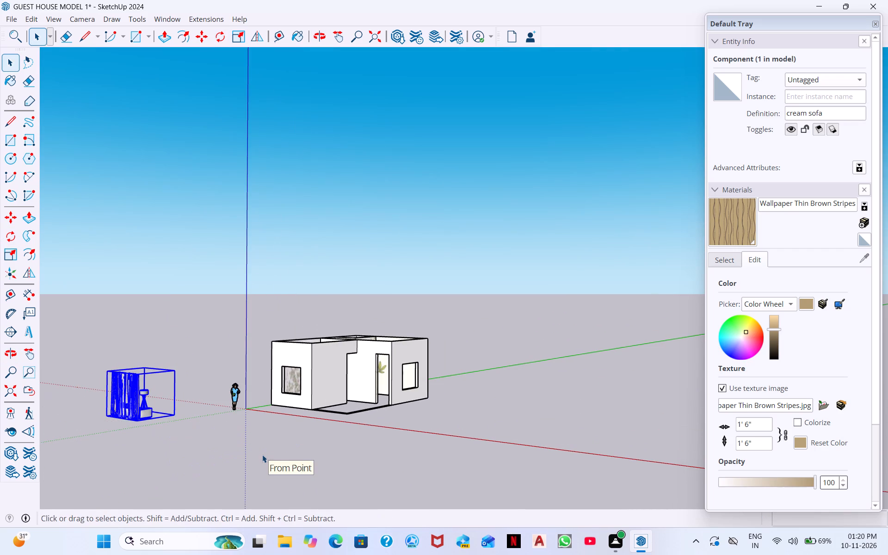
Move the sofa set by its bottom corner to the floor-level inside corner where the window wall meets the porch-side wall.
key(m)
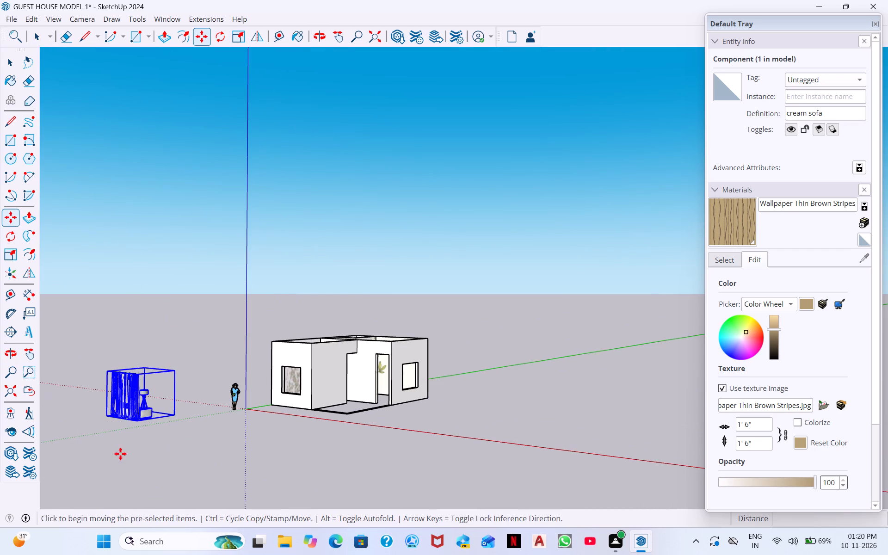
click(142, 425)
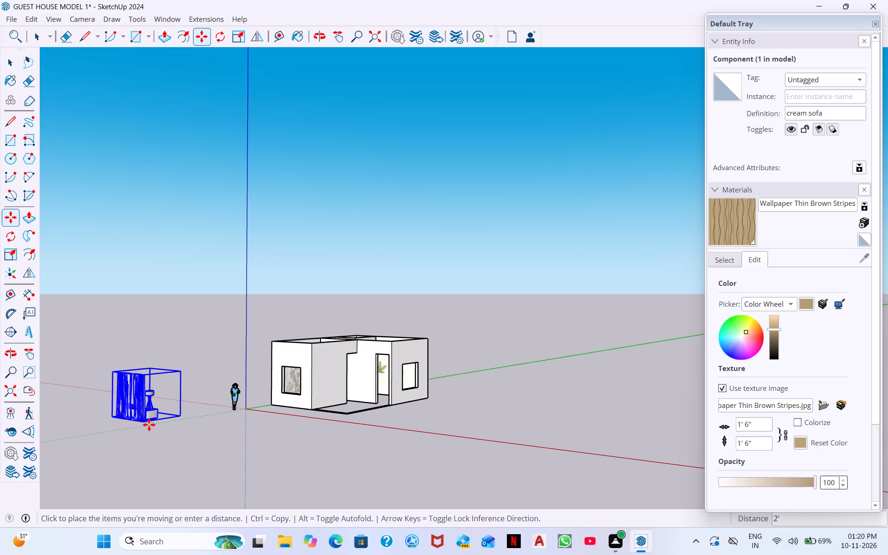
middle_drag(320, 429, 298, 252)
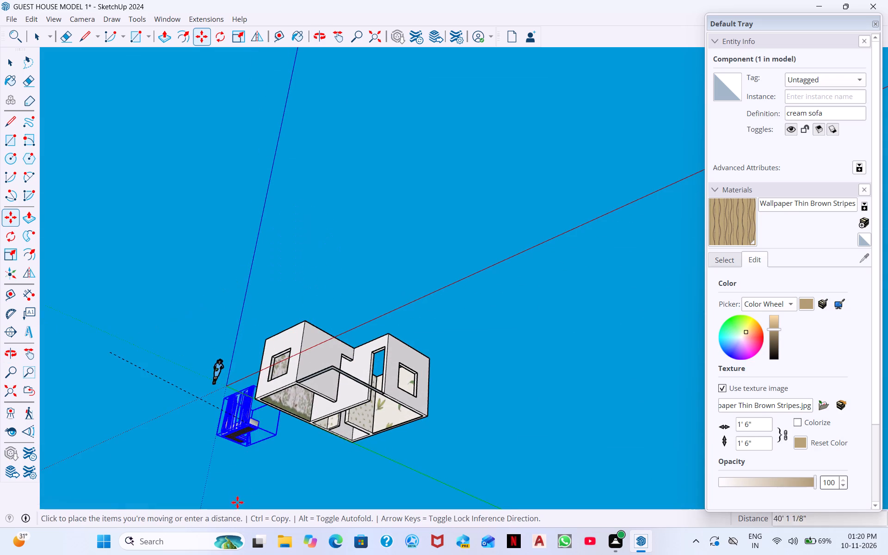
scroll(299, 389, up, 17)
scroll(297, 393, up, 19)
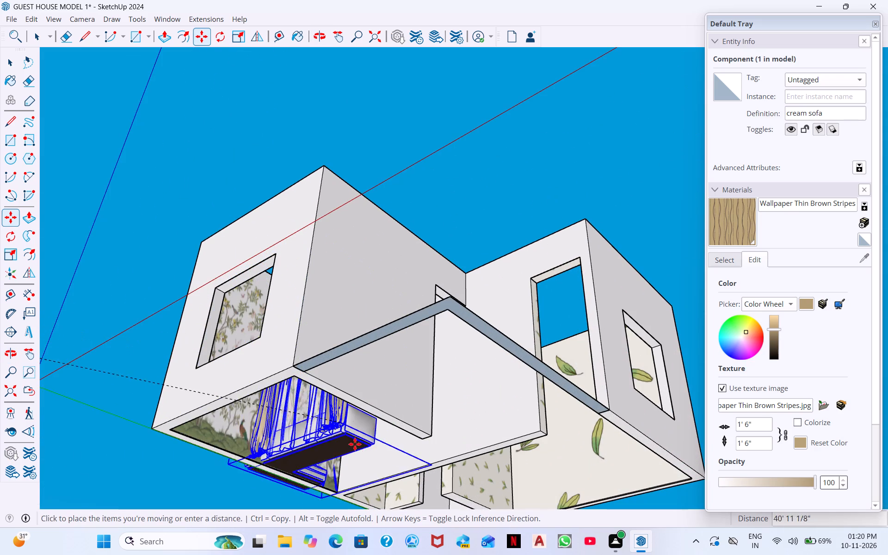
scroll(297, 380, up, 20)
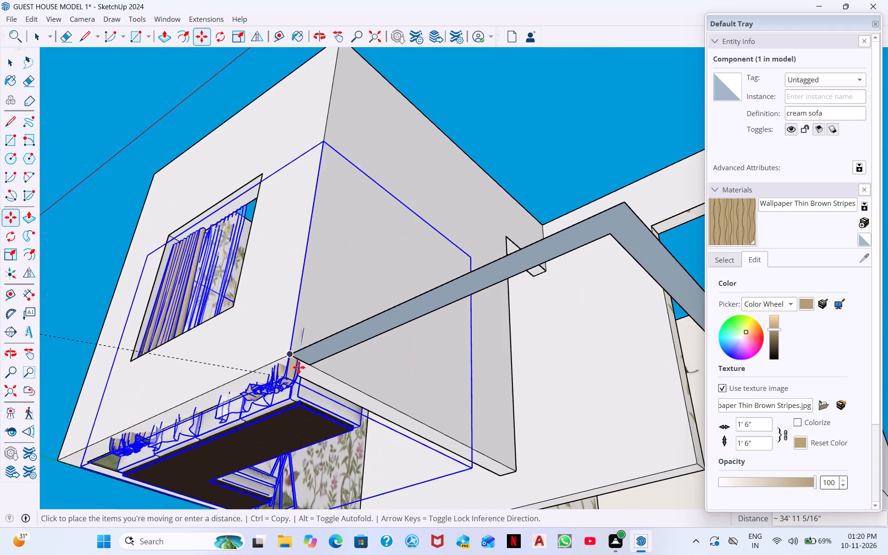
scroll(300, 364, up, 5)
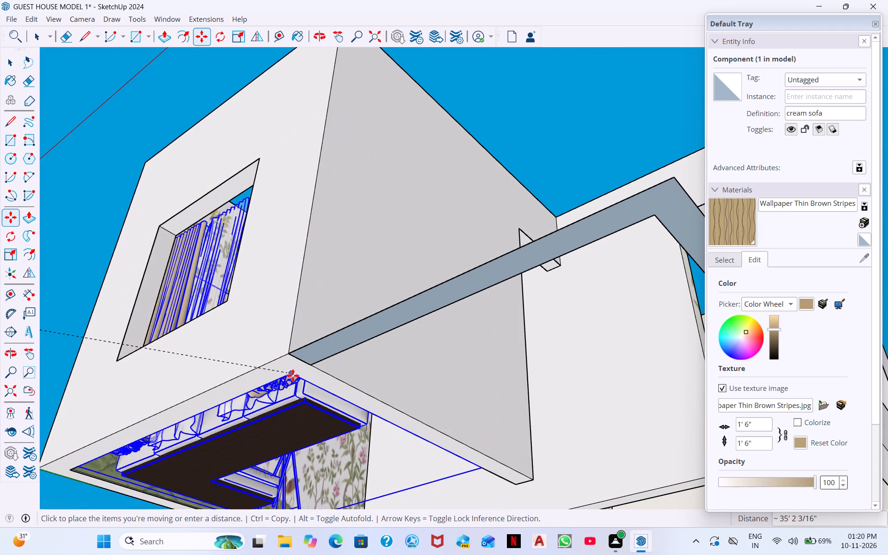
click(293, 376)
scroll(292, 376, down, 13)
scroll(274, 411, down, 4)
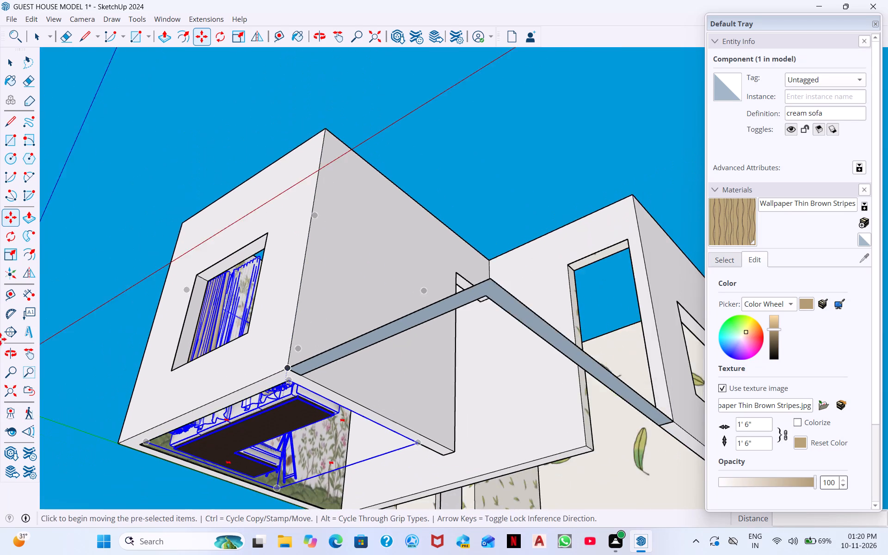
key(space)
Deselect the sofa set and examine its fit against the window wall from above, through the window and around the house.
middle_drag(256, 284, 170, 554)
middle_drag(332, 343, 0, 408)
middle_drag(496, 283, 184, 414)
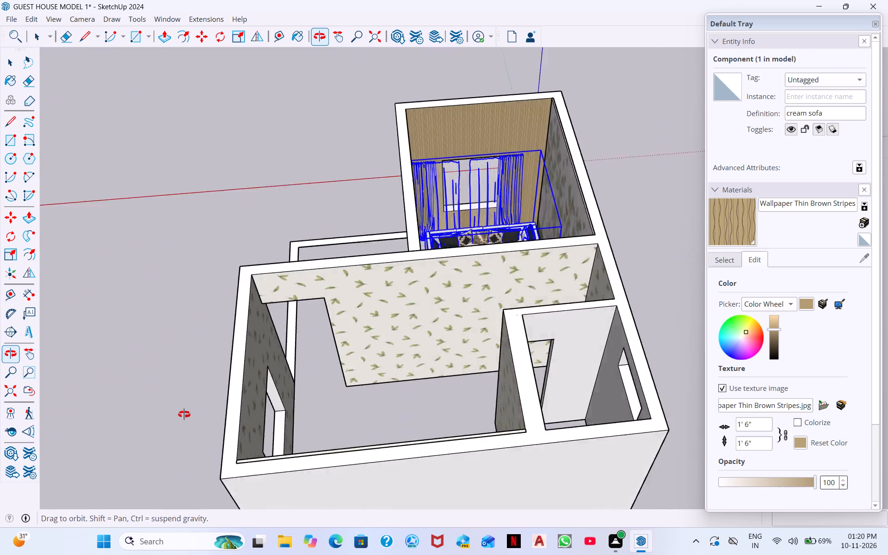
middle_drag(184, 414, 157, 453)
scroll(453, 204, up, 4)
middle_drag(516, 188, 527, 273)
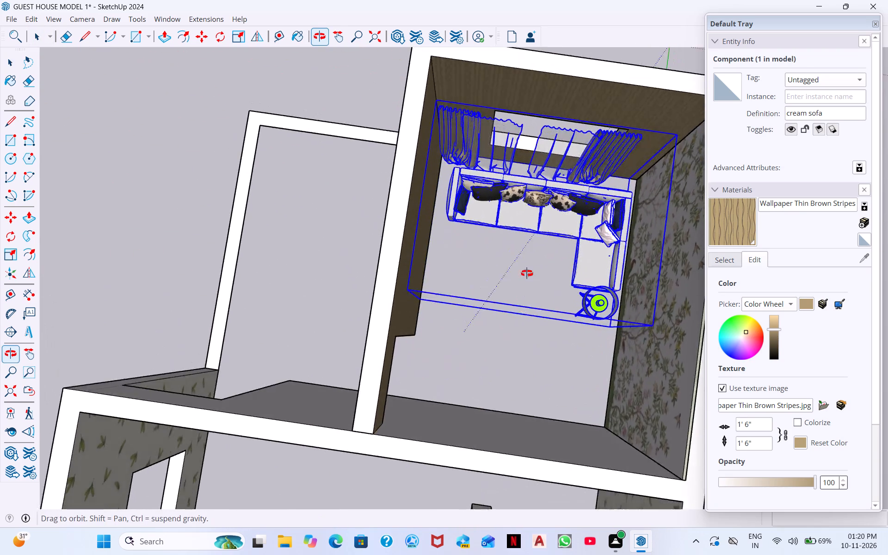
middle_drag(527, 273, 547, 180)
scroll(532, 195, up, 6)
scroll(532, 195, down, 6)
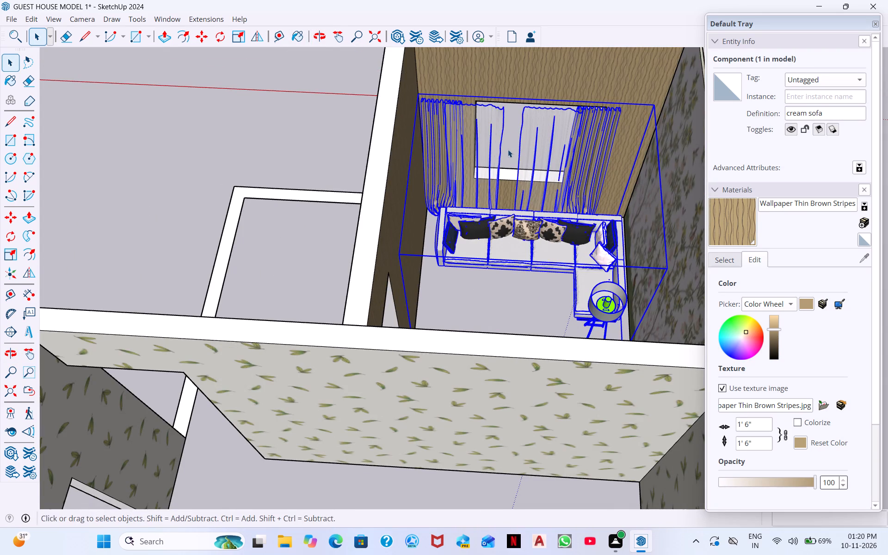
scroll(334, 173, down, 3)
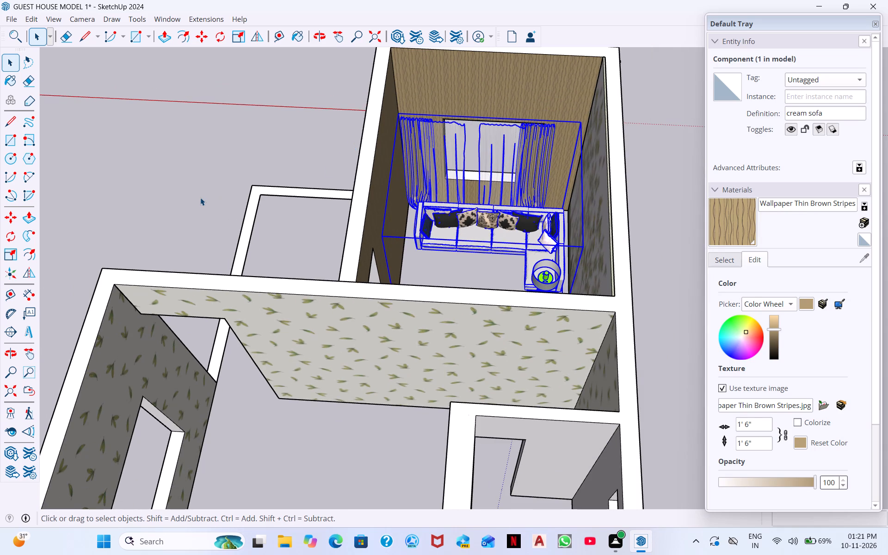
key(space)
click(216, 115)
middle_drag(388, 204, 514, 160)
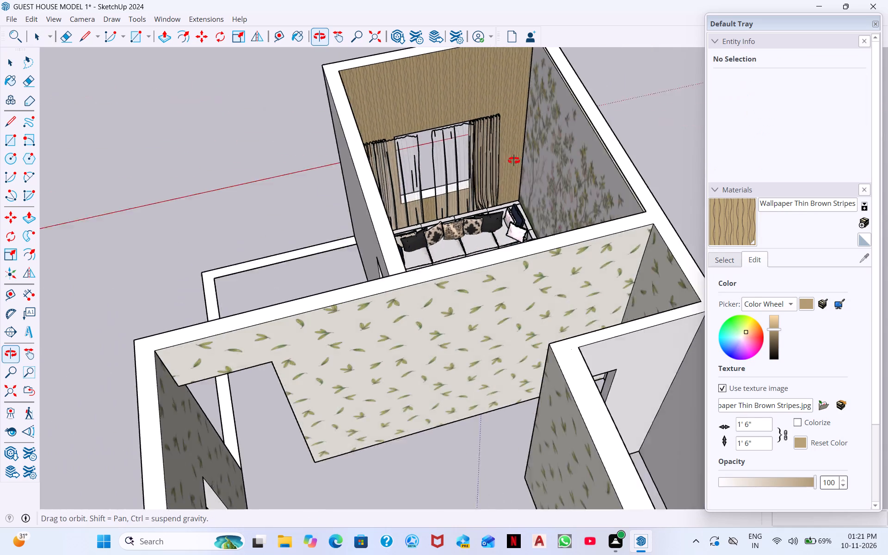
middle_drag(514, 160, 545, 126)
scroll(468, 165, up, 4)
middle_drag(543, 266, 547, 388)
scroll(394, 179, up, 2)
scroll(501, 155, down, 4)
middle_drag(533, 222, 322, 163)
middle_drag(599, 205, 271, 93)
middle_drag(728, 297, 421, 210)
middle_drag(574, 174, 608, 89)
middle_drag(582, 146, 683, 210)
middle_drag(497, 146, 703, 199)
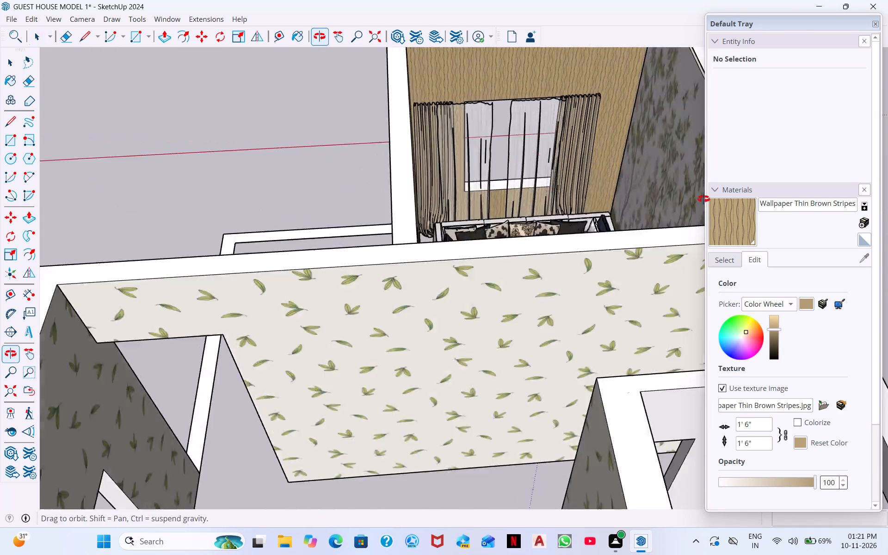
middle_drag(703, 199, 812, 198)
middle_drag(177, 108, 777, 191)
middle_drag(44, 211, 305, 227)
middle_drag(585, 357, 360, 87)
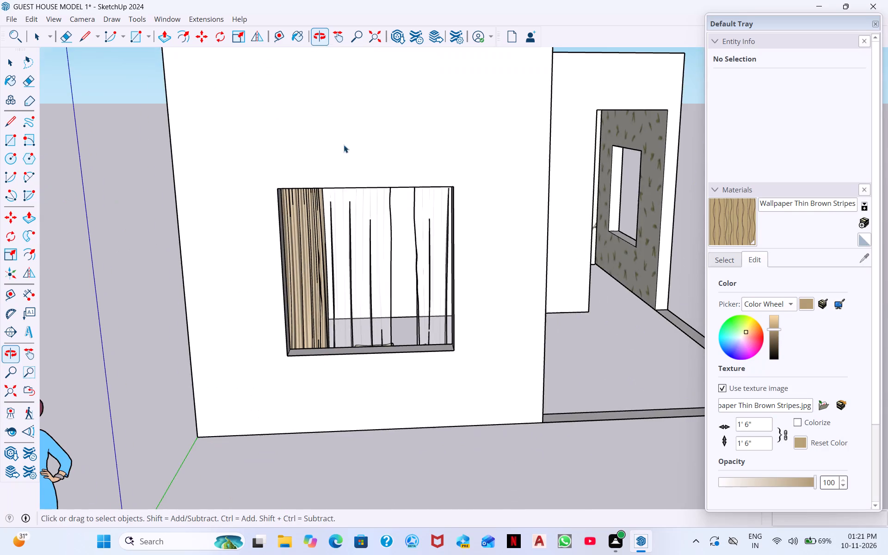
scroll(367, 308, up, 16)
scroll(371, 304, up, 6)
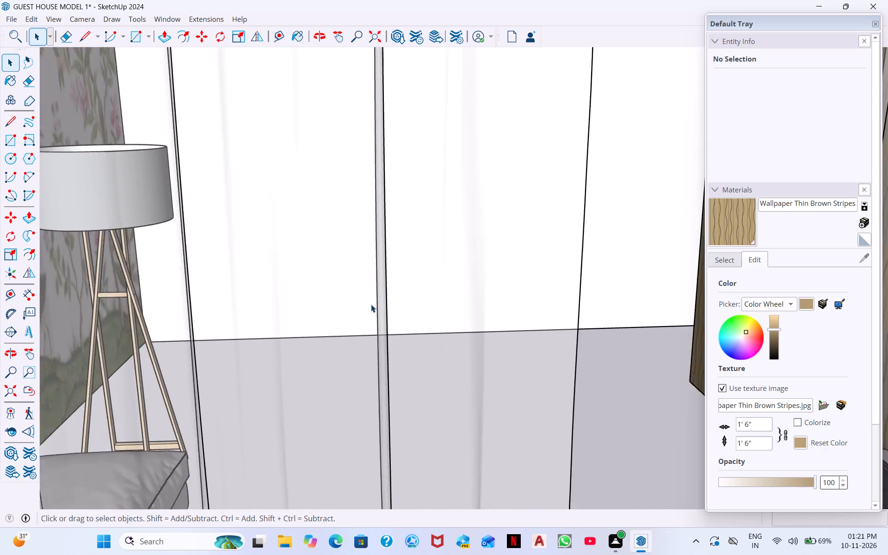
scroll(371, 304, down, 17)
scroll(407, 289, down, 10)
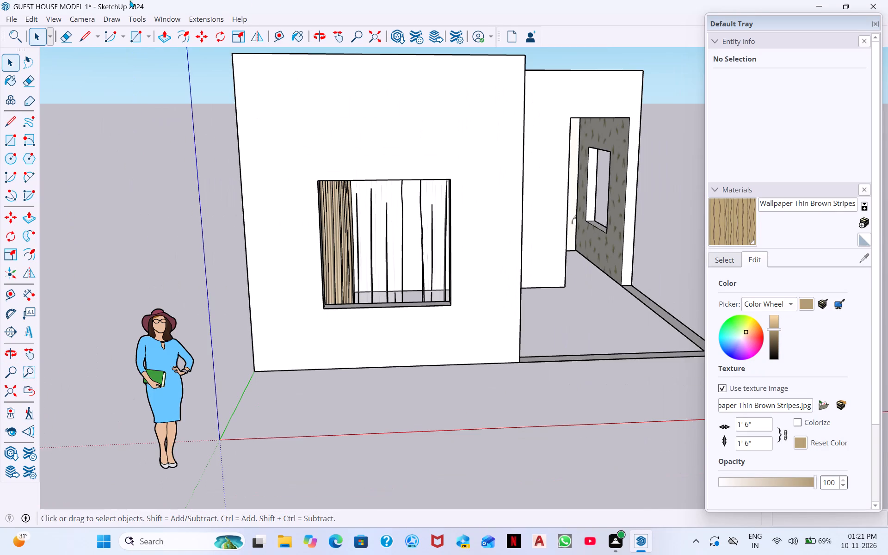
middle_drag(448, 274, 195, 388)
middle_drag(315, 258, 320, 470)
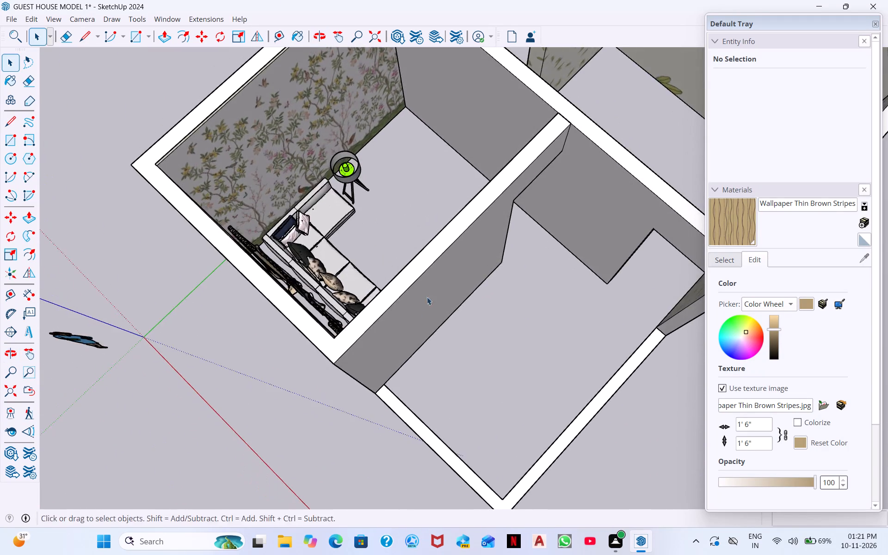
middle_drag(428, 296, 210, 456)
middle_drag(259, 372, 325, 152)
scroll(485, 194, down, 7)
scroll(592, 210, down, 1)
middle_drag(591, 210, 591, 210)
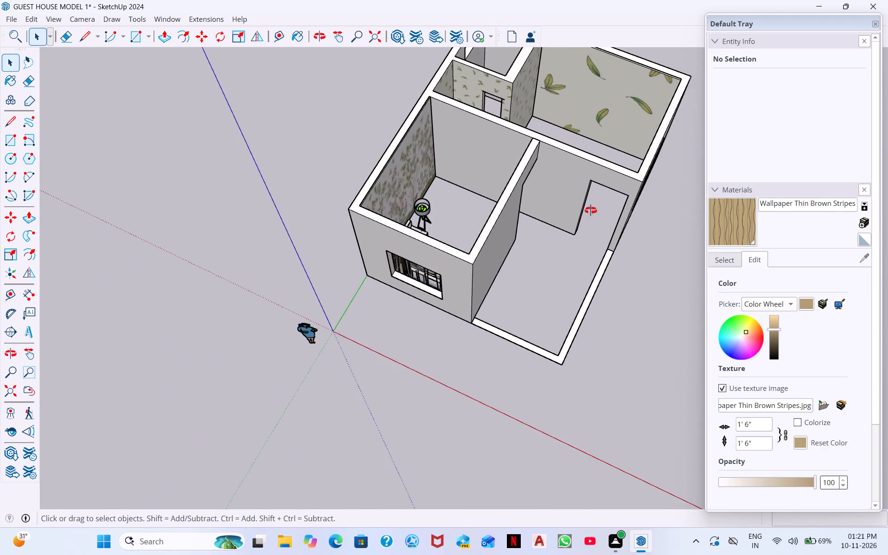
middle_drag(591, 210, 563, 101)
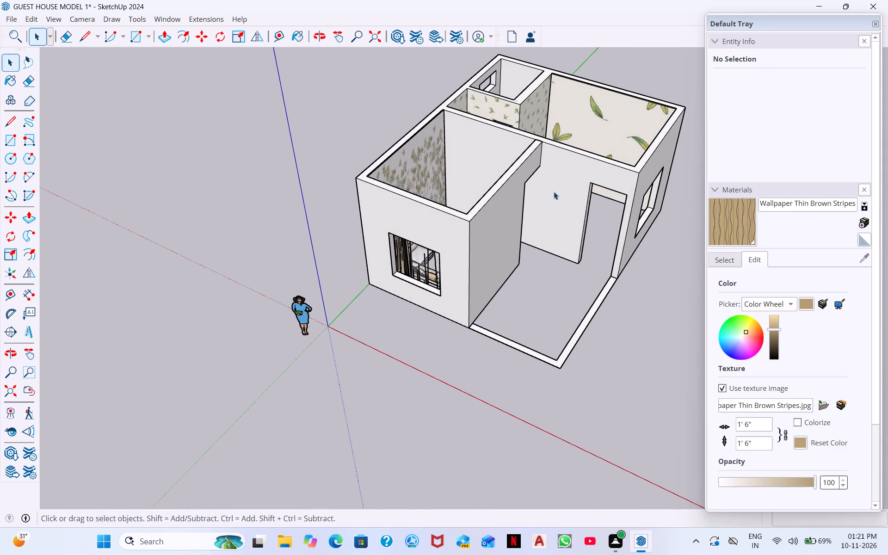
middle_drag(502, 203, 665, 363)
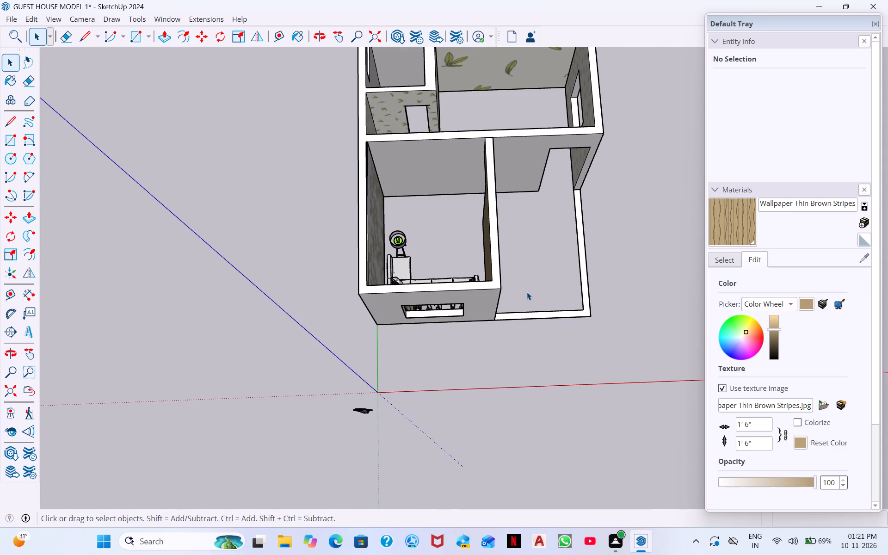
middle_drag(415, 226, 399, 198)
middle_drag(595, 279, 480, 178)
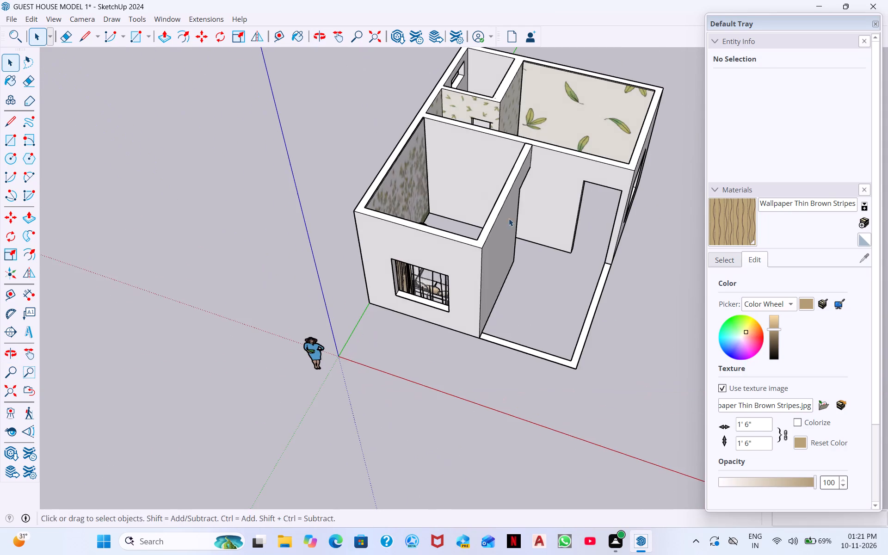
middle_drag(607, 251, 271, 0)
middle_drag(514, 286, 696, 276)
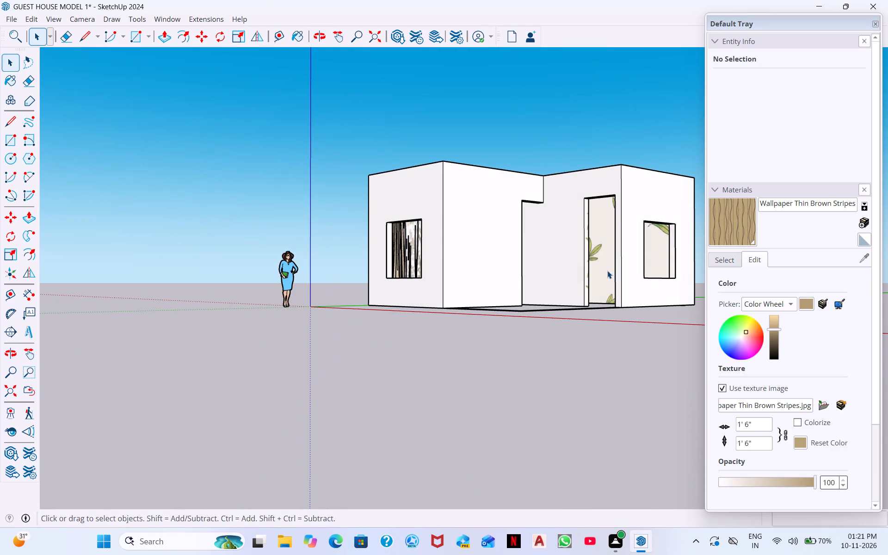
middle_drag(143, 178, 617, 416)
middle_drag(455, 345, 690, 309)
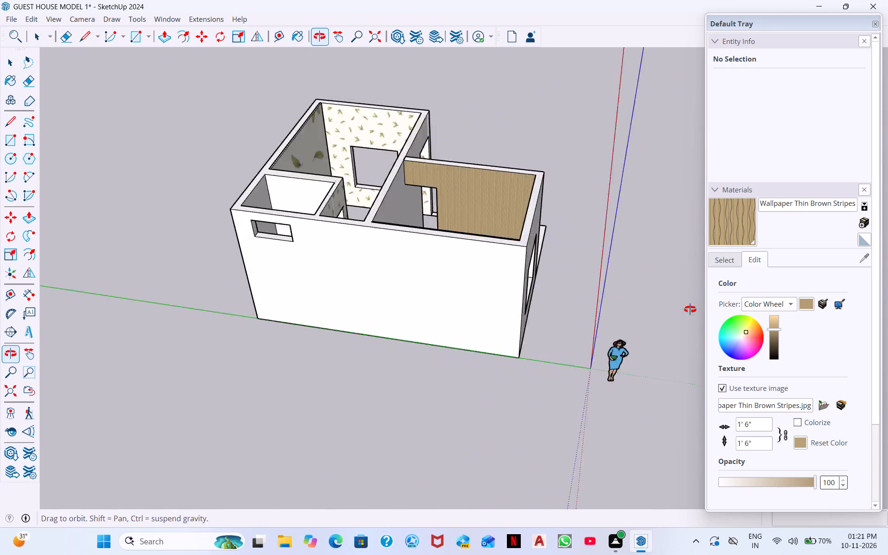
middle_drag(690, 309, 692, 308)
middle_click(522, 238)
scroll(522, 238, up, 3)
scroll(508, 167, up, 3)
middle_drag(502, 196, 492, 348)
scroll(471, 288, up, 4)
middle_drag(471, 288, 486, 212)
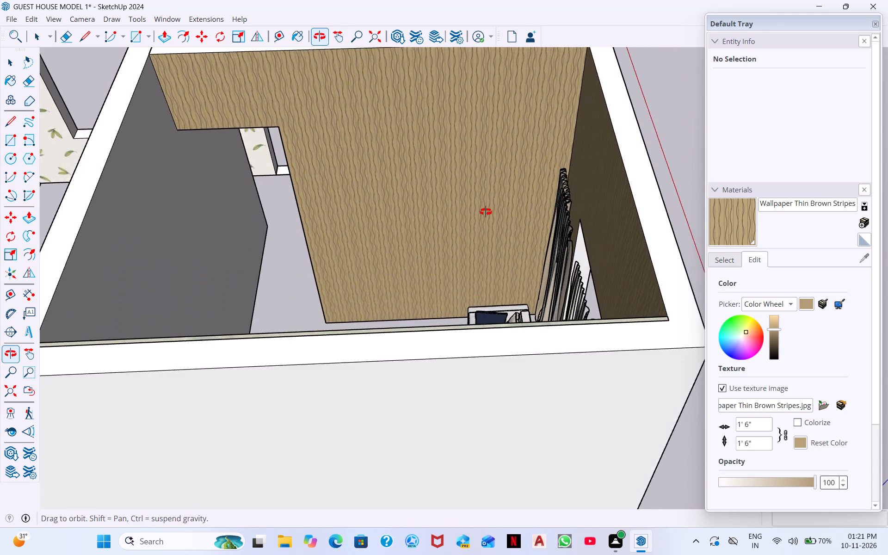
middle_drag(486, 212, 482, 245)
middle_drag(556, 377, 324, 248)
middle_drag(460, 331, 460, 332)
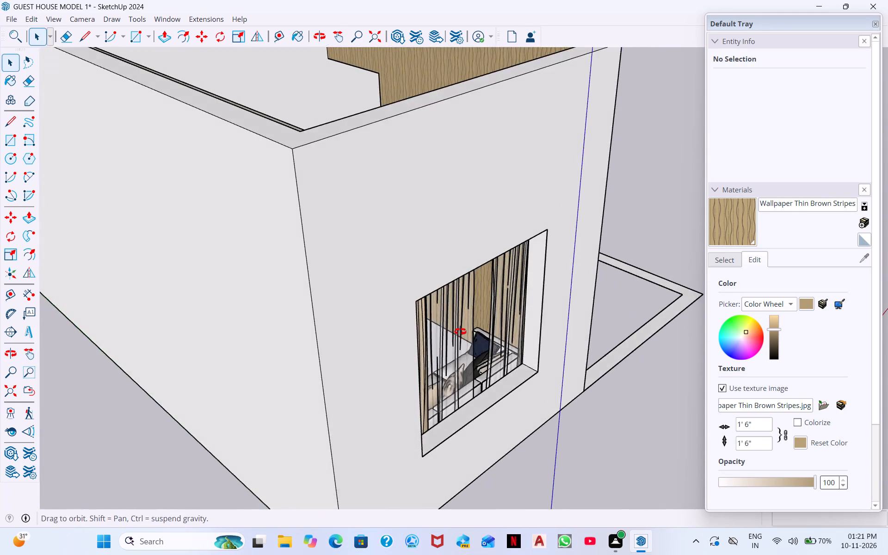
middle_drag(460, 332, 185, 351)
middle_drag(432, 323, 160, 391)
scroll(617, 308, up, 1)
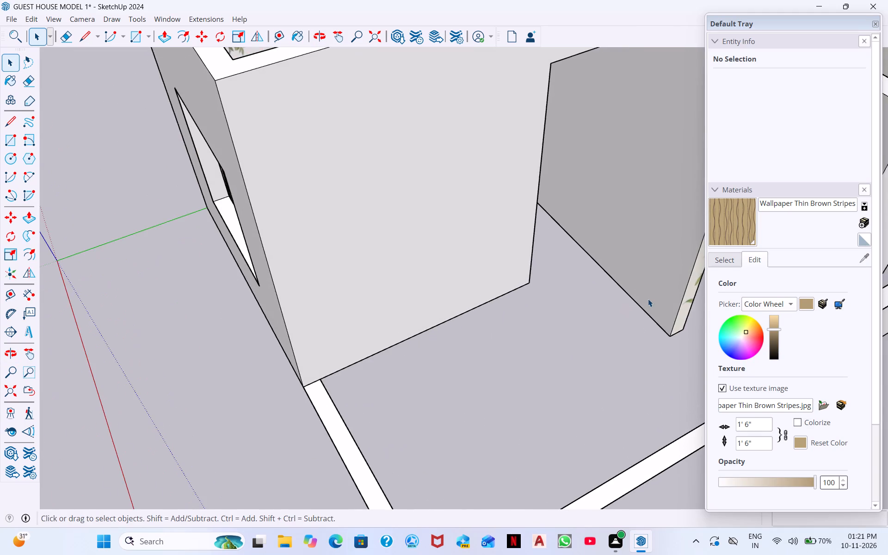
scroll(648, 299, up, 3)
scroll(648, 298, down, 7)
middle_click(645, 299)
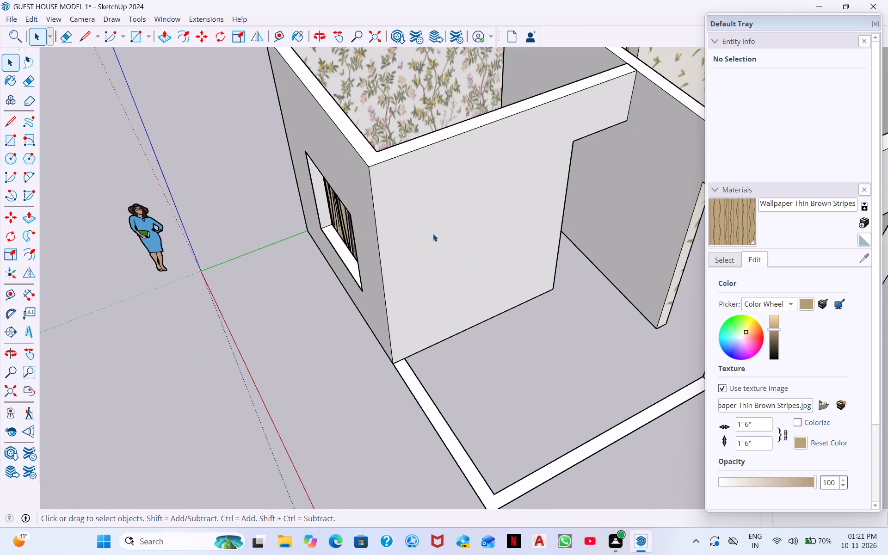
middle_drag(547, 241, 490, 424)
scroll(495, 401, down, 1)
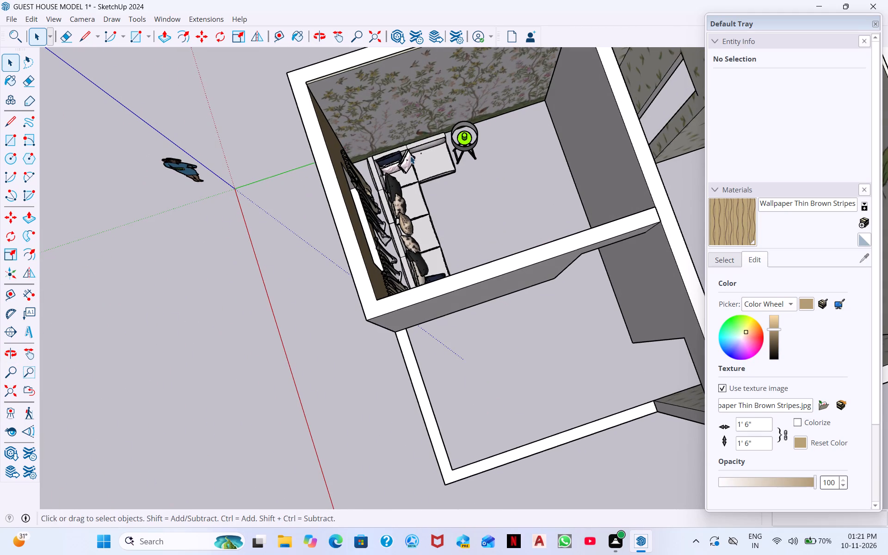
scroll(628, 0, up, 1)
Draw a small closed freehand loop on the ground near the standing figure, beside the green axis.
click(97, 42)
click(116, 66)
click(140, 216)
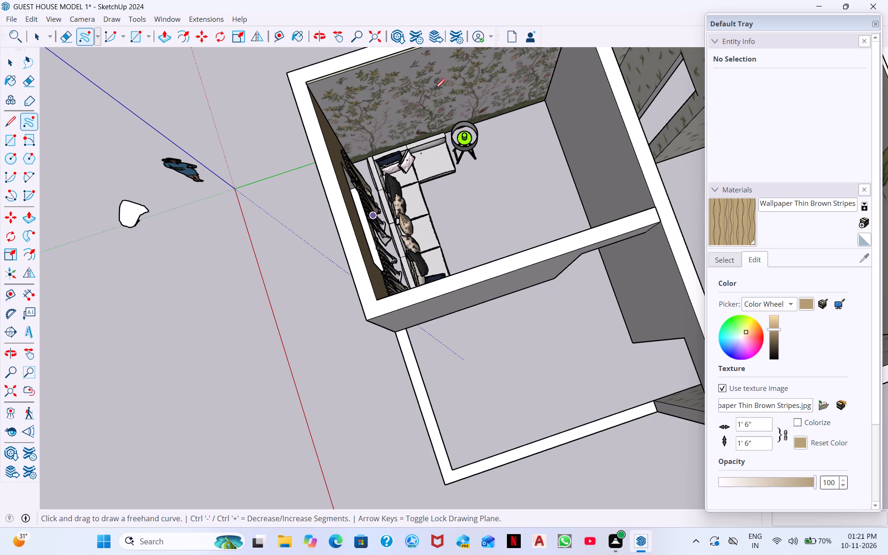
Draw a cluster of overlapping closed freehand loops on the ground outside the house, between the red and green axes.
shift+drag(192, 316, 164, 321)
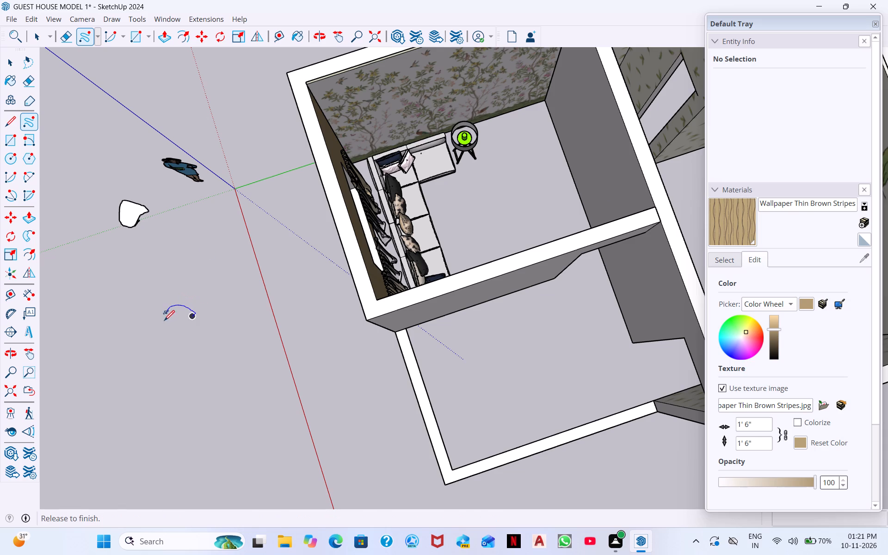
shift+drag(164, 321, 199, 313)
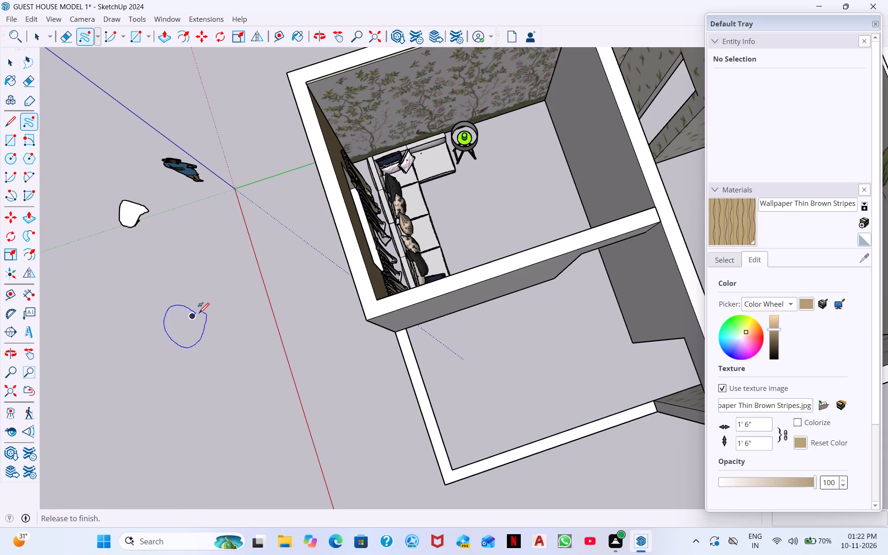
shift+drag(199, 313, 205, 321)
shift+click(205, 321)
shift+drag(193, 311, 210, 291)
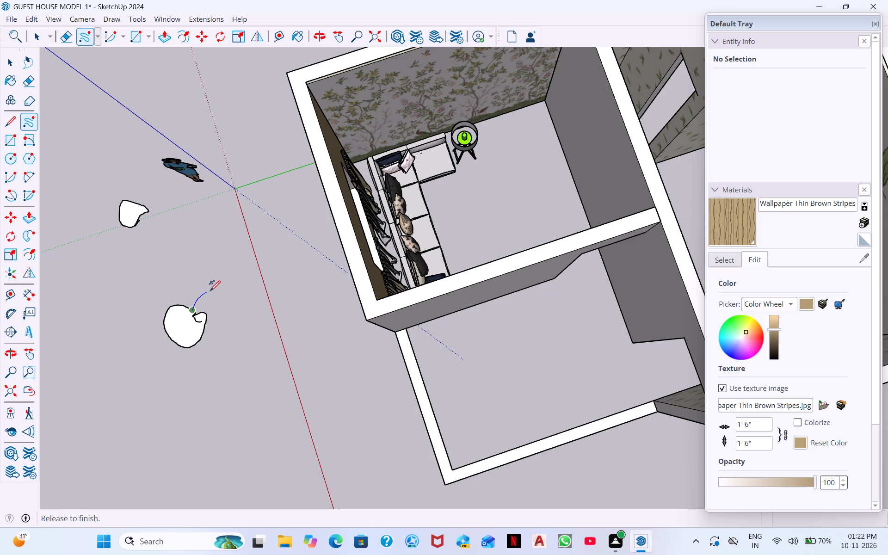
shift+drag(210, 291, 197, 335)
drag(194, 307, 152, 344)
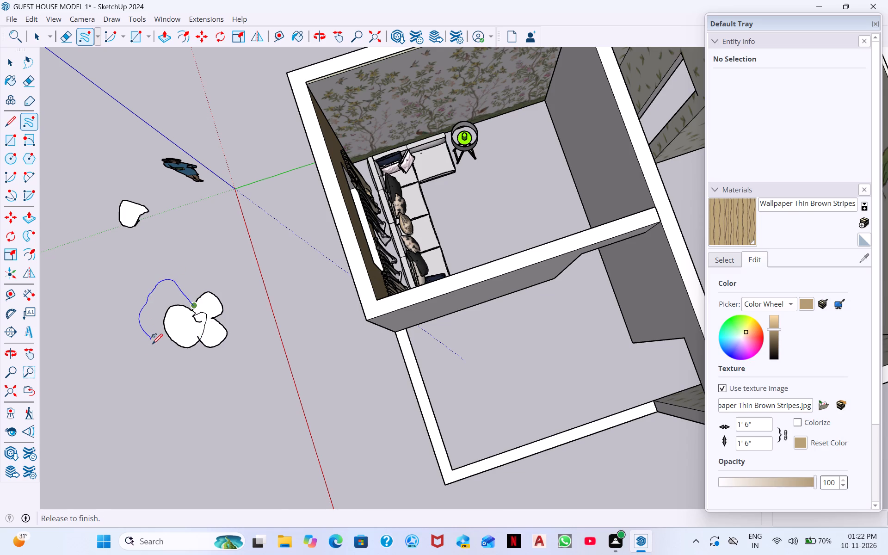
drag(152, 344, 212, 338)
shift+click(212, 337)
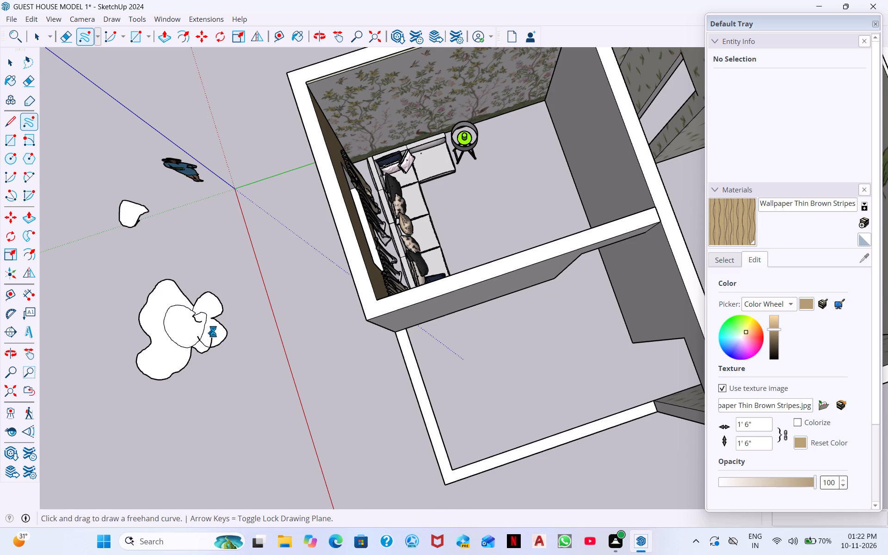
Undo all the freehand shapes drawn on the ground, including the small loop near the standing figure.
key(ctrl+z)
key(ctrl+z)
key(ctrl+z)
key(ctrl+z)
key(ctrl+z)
Leave the Freehand tool and save the guest house model.
middle_drag(477, 308, 326, 184)
scroll(478, 307, down, 1)
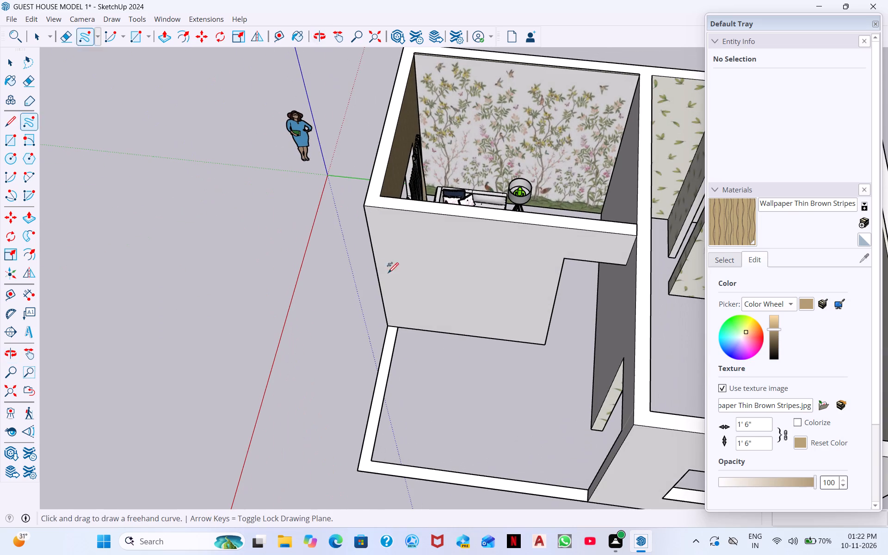
key(space)
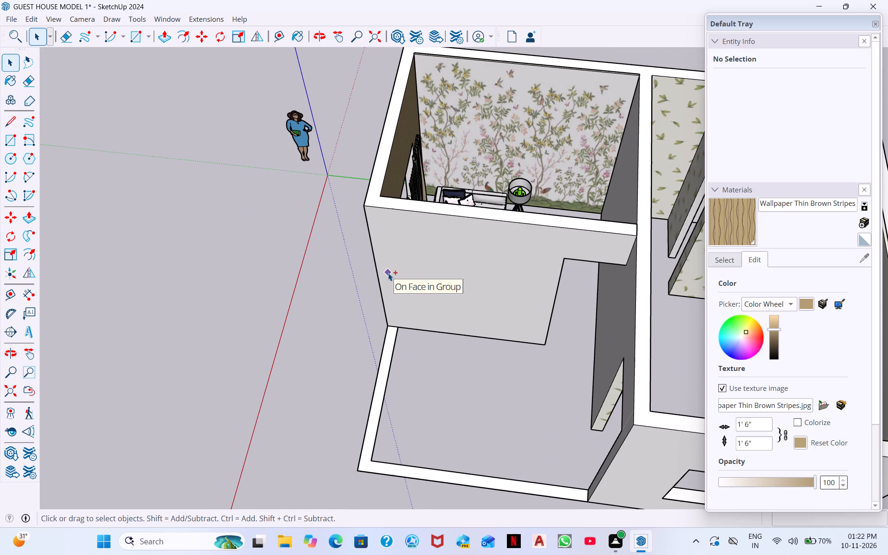
key(ctrl+s)
key(ctrl+s)
key(ctrl+s)
key(ctrl+s)
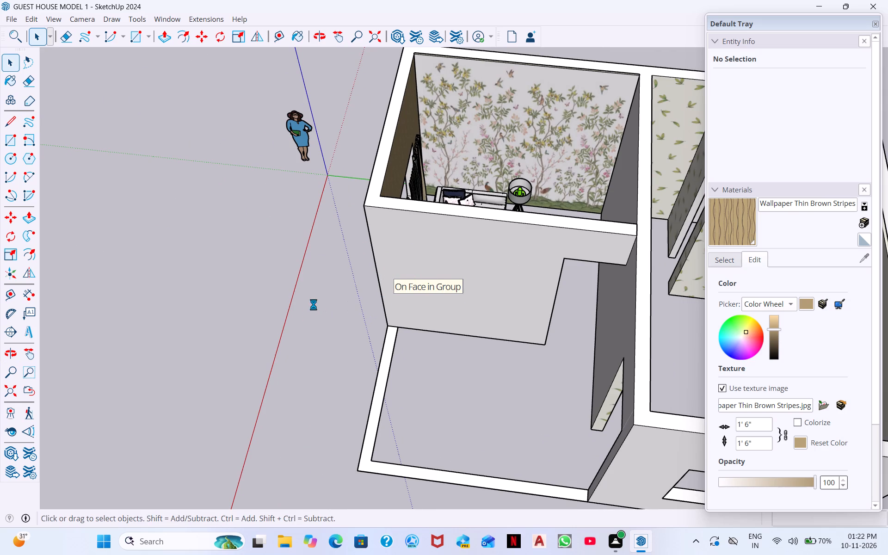
Examine the whole guest house from all sides, including the porch, outer walls, window openings and wallpapered rooms.
middle_drag(543, 284, 532, 157)
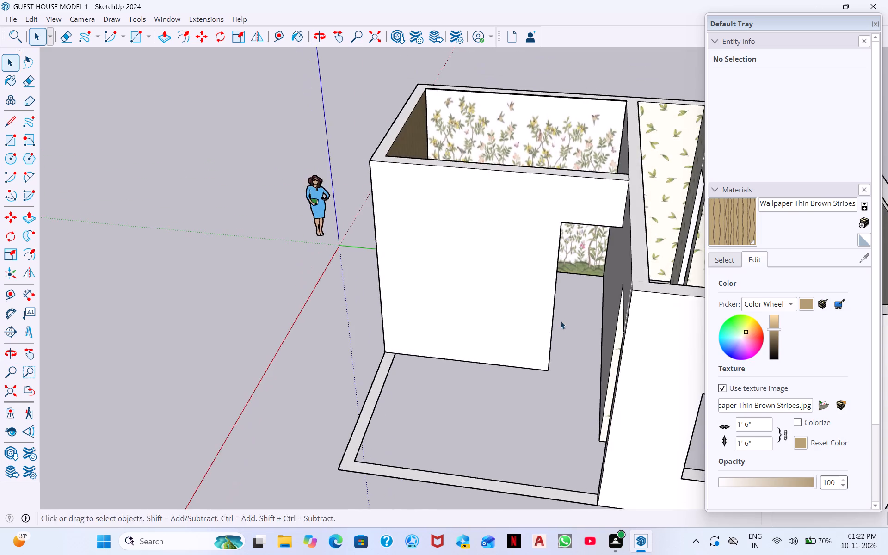
middle_drag(561, 321, 574, 247)
middle_drag(596, 370, 616, 237)
middle_drag(565, 314, 422, 477)
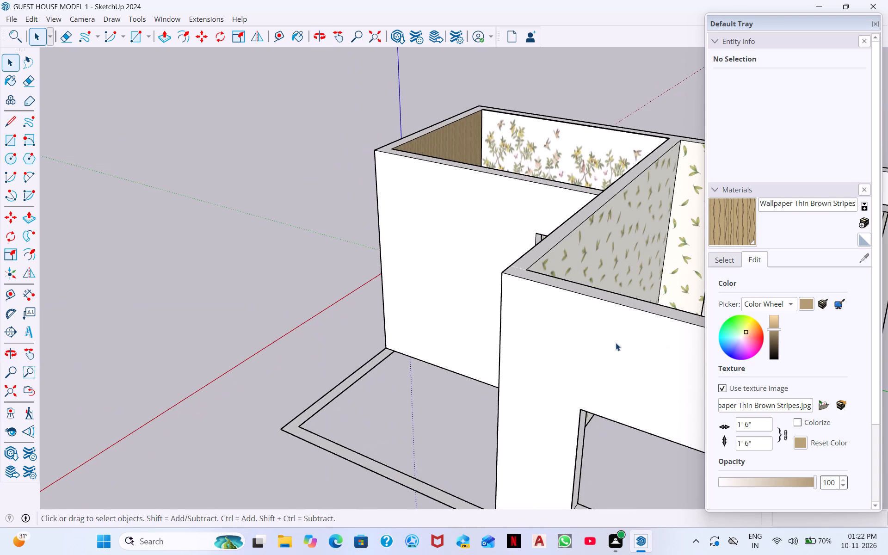
scroll(617, 342, down, 2)
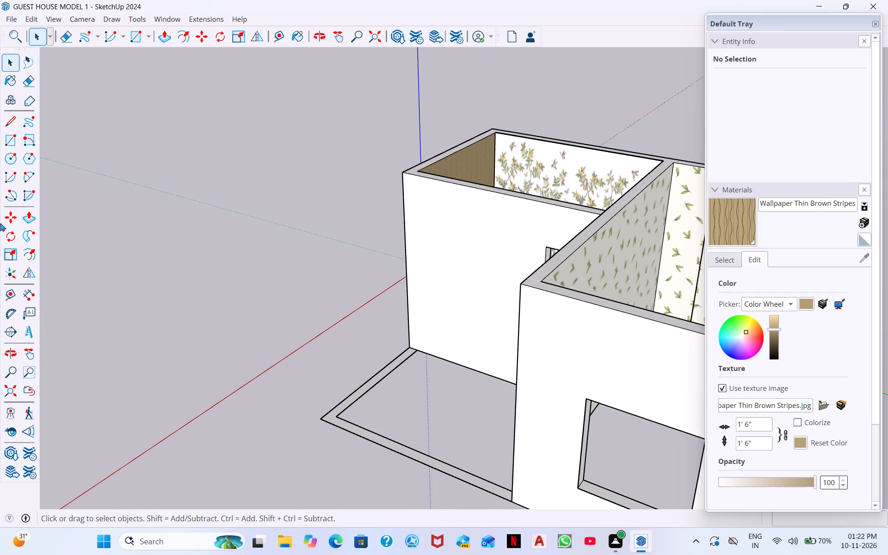
middle_drag(855, 351, 490, 404)
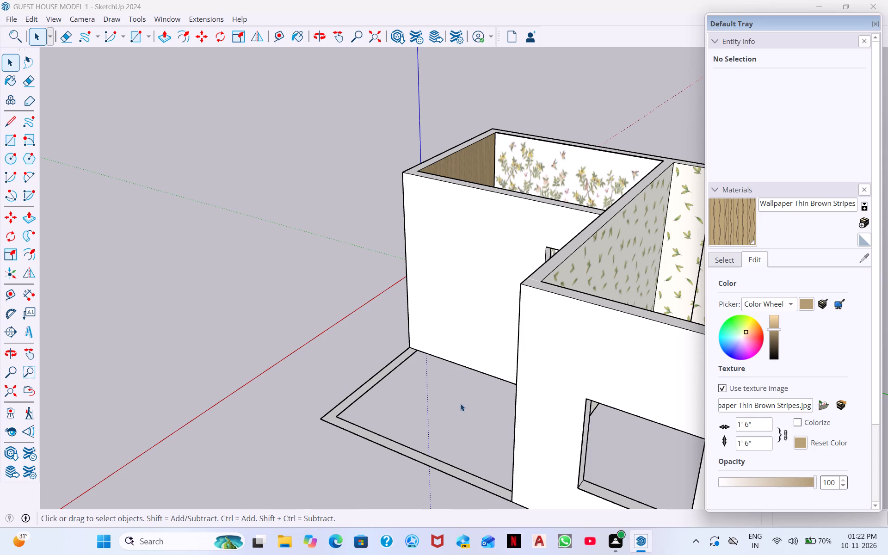
middle_click(481, 390)
scroll(481, 390, down, 9)
middle_drag(605, 377, 397, 395)
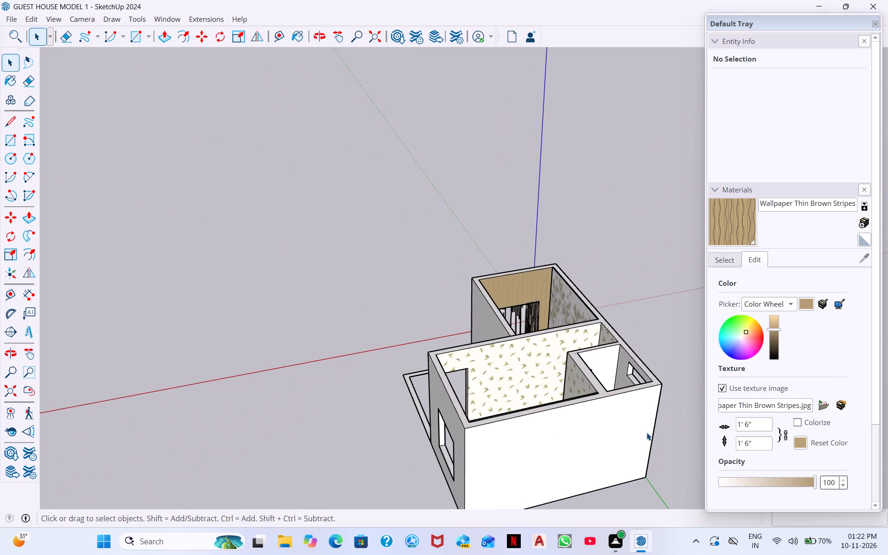
middle_drag(493, 432, 502, 420)
middle_drag(578, 414, 368, 407)
scroll(474, 412, down, 1)
middle_drag(574, 414, 297, 428)
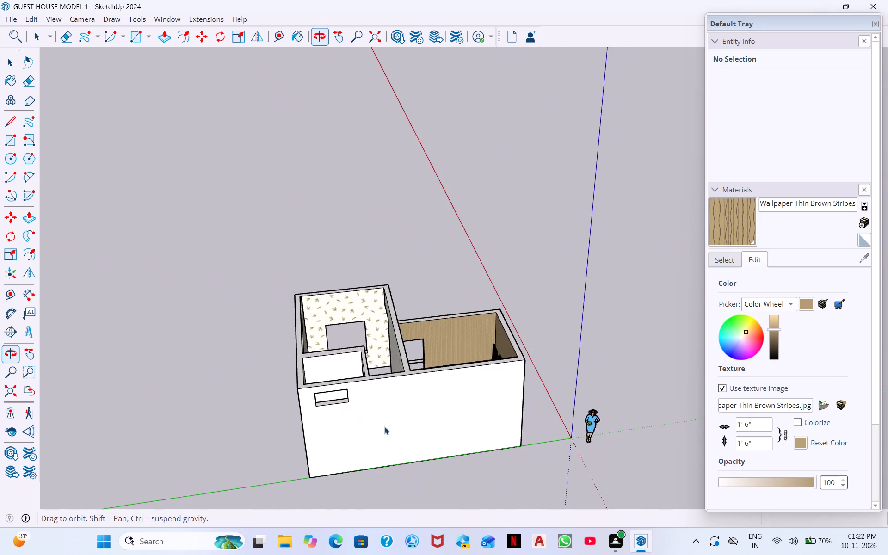
middle_drag(471, 430, 229, 429)
scroll(533, 358, up, 9)
middle_drag(543, 377, 452, 423)
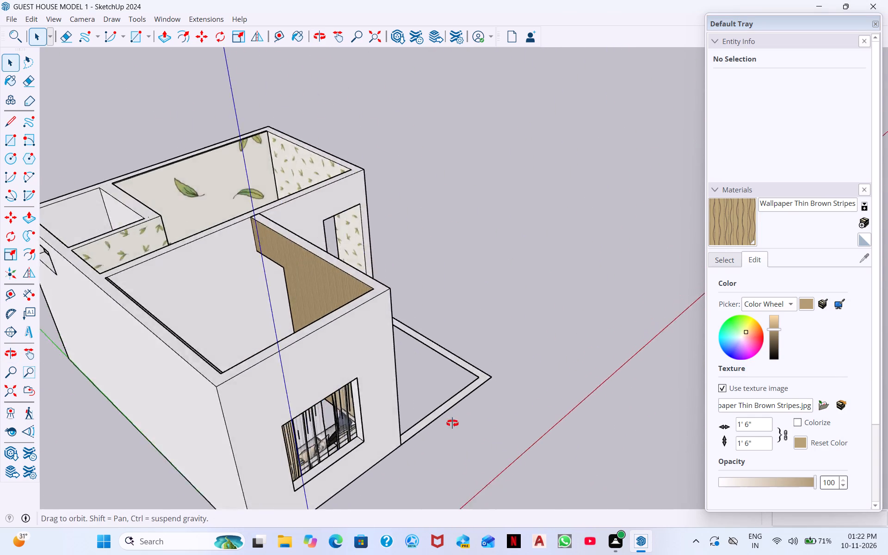
middle_drag(452, 423, 722, 390)
middle_drag(547, 401, 572, 343)
middle_drag(431, 418, 594, 409)
middle_drag(529, 408, 686, 426)
middle_drag(441, 426, 624, 423)
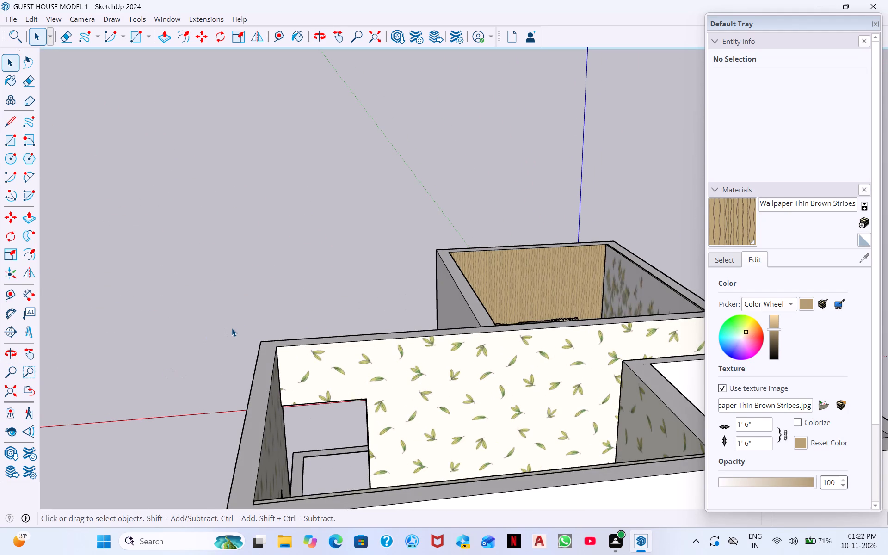
Examine the sofa set, curtains and window wall inside the brown-striped wallpaper room from above and from the opposite side.
scroll(724, 0, up, 1)
middle_drag(314, 364, 289, 457)
scroll(427, 130, up, 2)
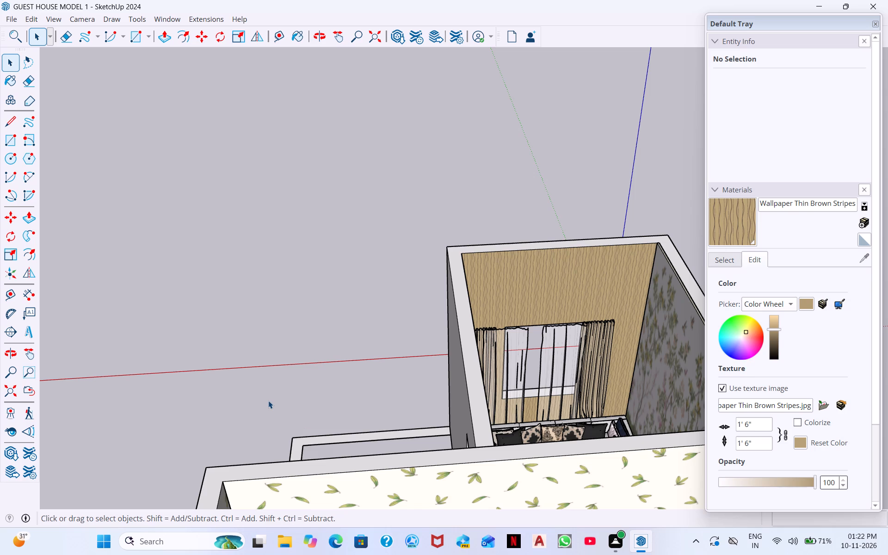
scroll(268, 401, down, 1)
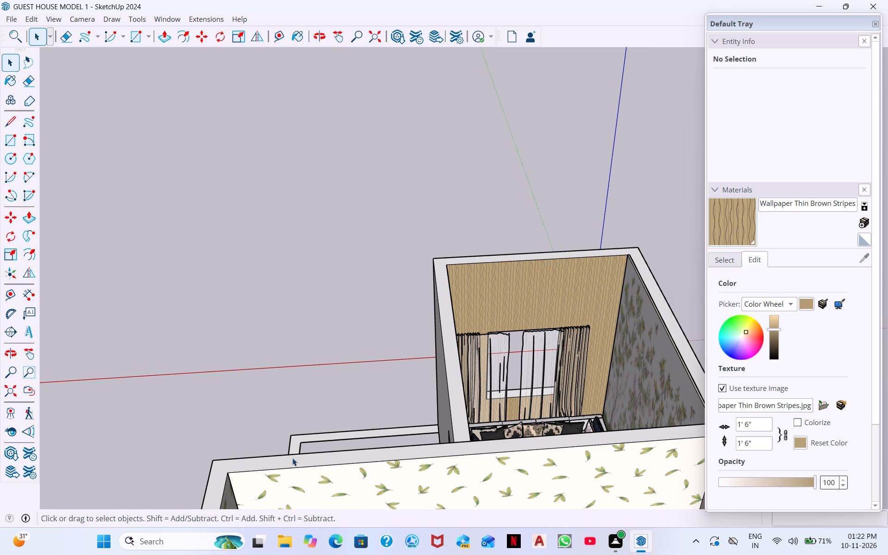
scroll(760, 314, up, 1)
scroll(629, 307, up, 14)
middle_drag(662, 251, 666, 353)
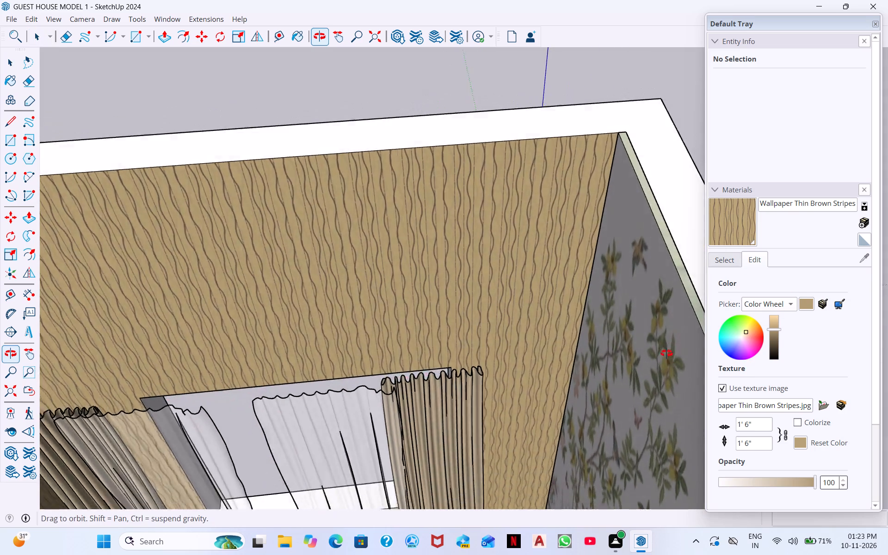
middle_drag(666, 353, 632, 512)
scroll(632, 512, up, 1)
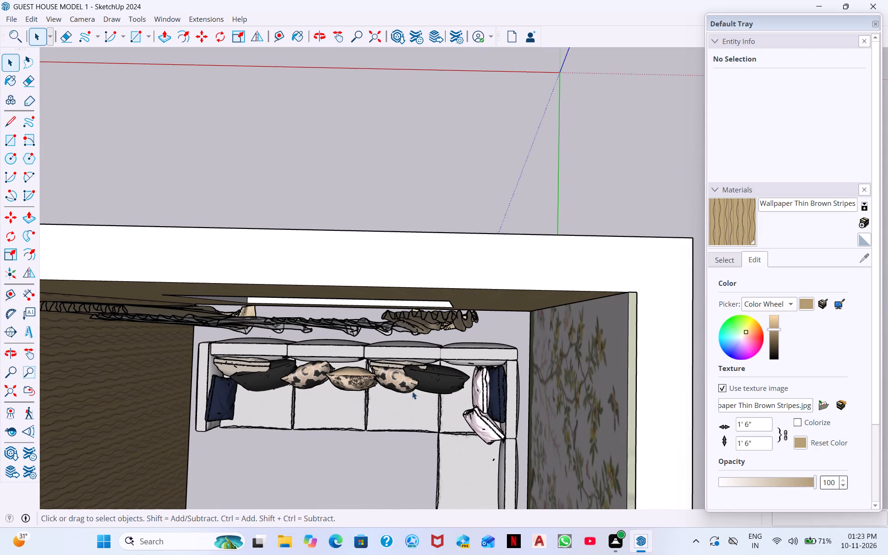
middle_drag(412, 391, 410, 343)
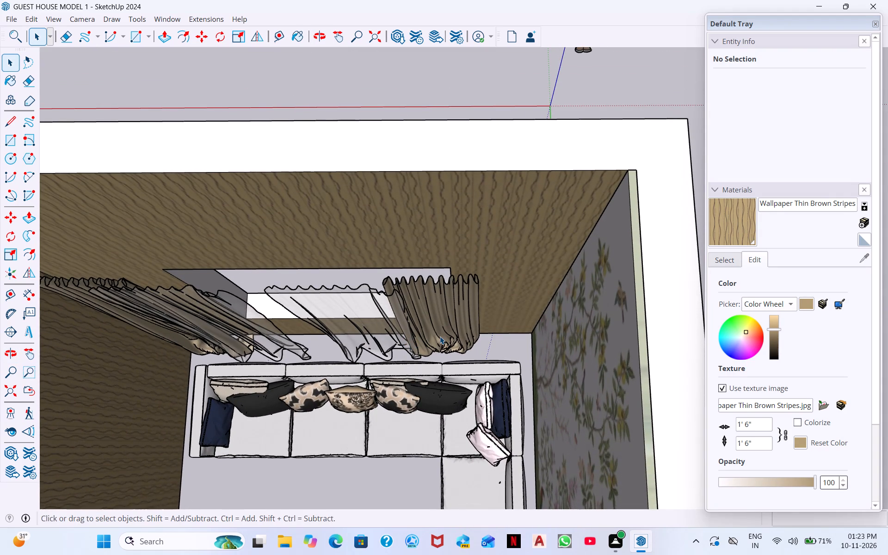
scroll(440, 336, down, 4)
middle_drag(454, 345, 450, 264)
middle_drag(492, 376, 509, 258)
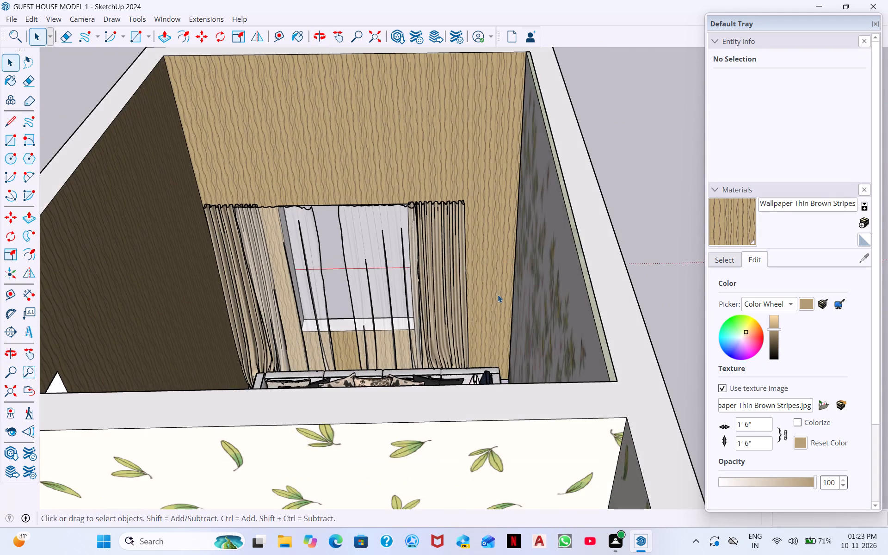
middle_drag(498, 295, 562, 252)
middle_drag(348, 325, 387, 321)
Examine the complete house from above the leaf-wallpapered room and from ground level on the porch side.
scroll(388, 317, down, 2)
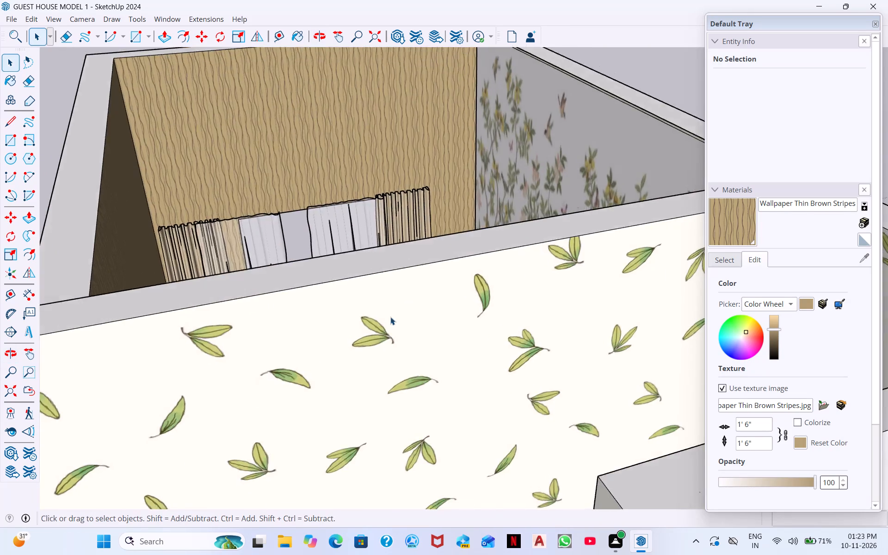
scroll(390, 317, down, 11)
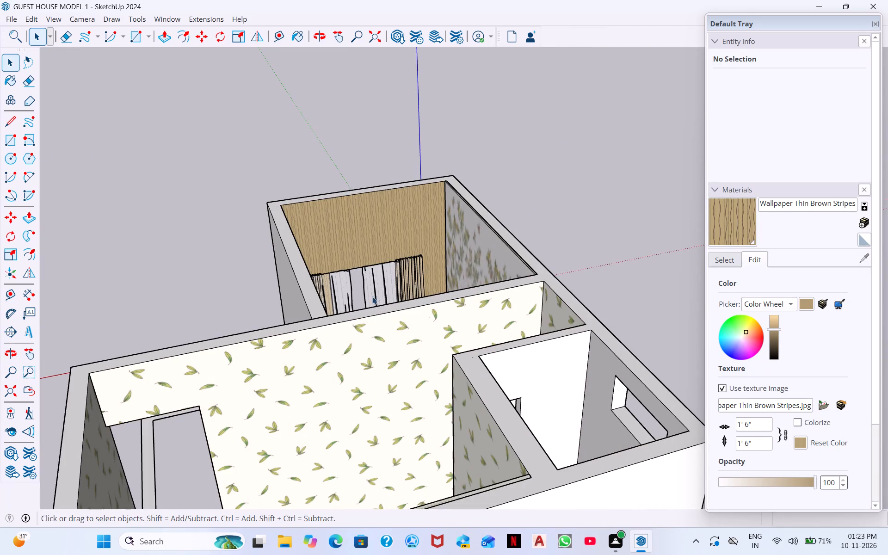
scroll(406, 378, down, 1)
middle_drag(406, 378, 660, 277)
middle_click(582, 339)
scroll(586, 341, down, 8)
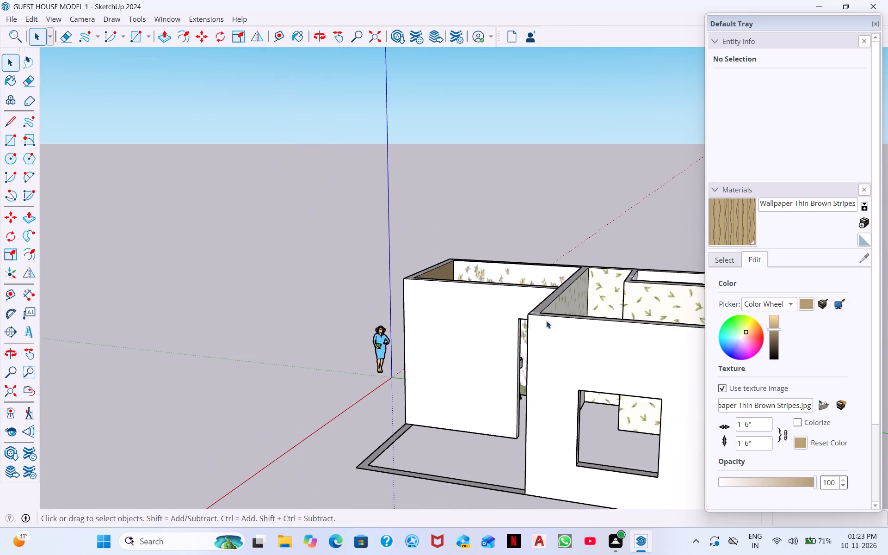
middle_drag(627, 360, 747, 381)
middle_drag(654, 406, 738, 350)
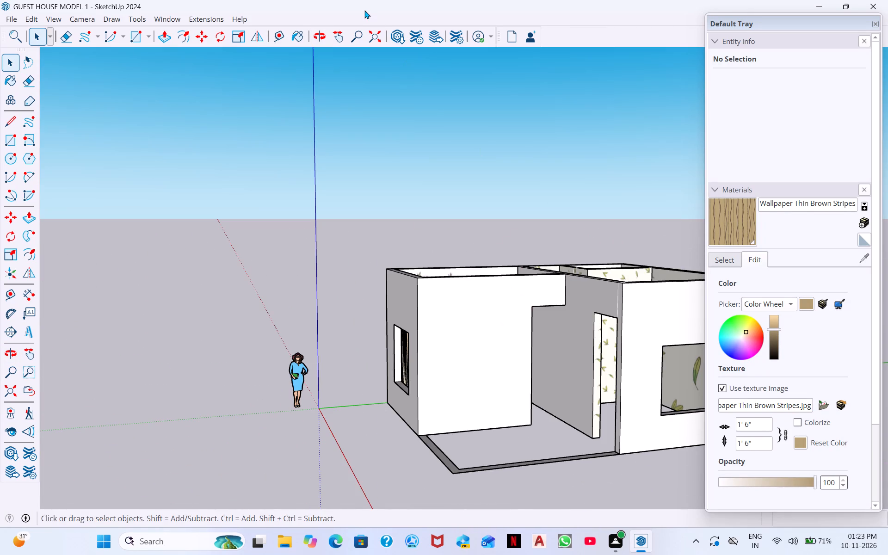
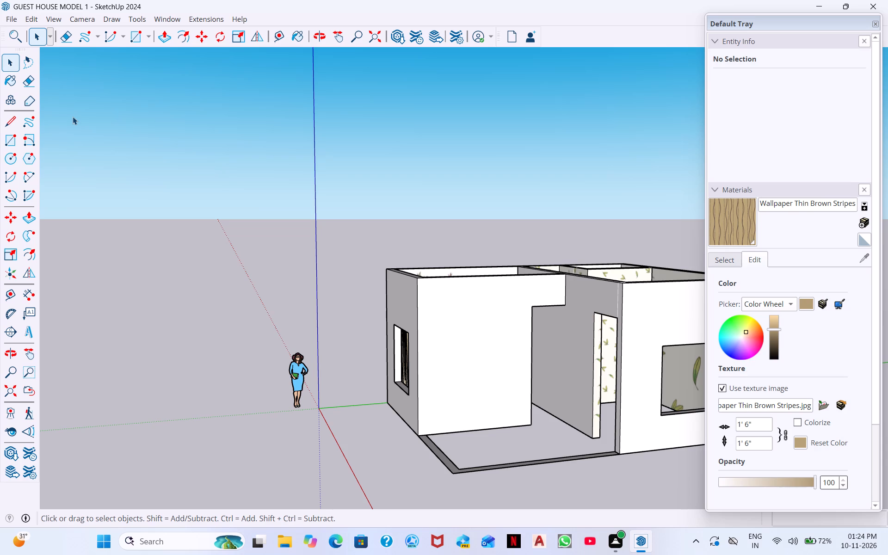
Examine the furnished room of the guest house from above and through its curtained window from outside.
middle_drag(499, 388, 306, 395)
middle_drag(597, 421, 589, 550)
scroll(588, 549, down, 1)
middle_drag(623, 433, 676, 507)
middle_drag(671, 462, 759, 513)
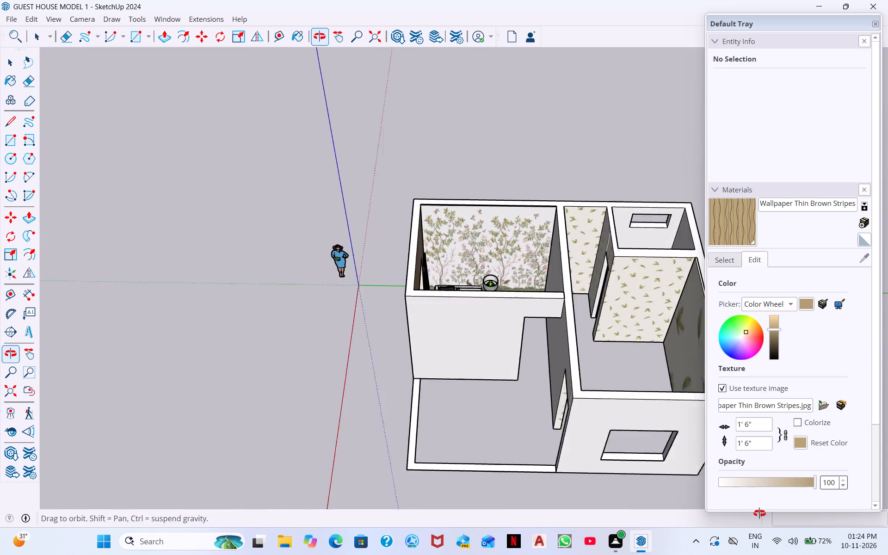
middle_drag(759, 513, 777, 509)
scroll(586, 437, up, 3)
scroll(372, 189, up, 1)
middle_drag(372, 189, 661, 339)
middle_drag(380, 355, 397, 373)
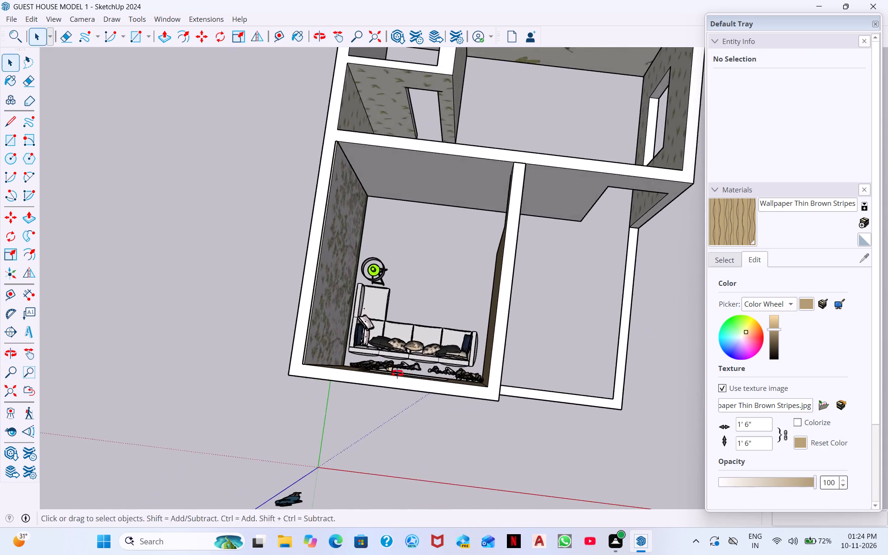
middle_drag(397, 373, 370, 254)
middle_drag(466, 398, 339, 165)
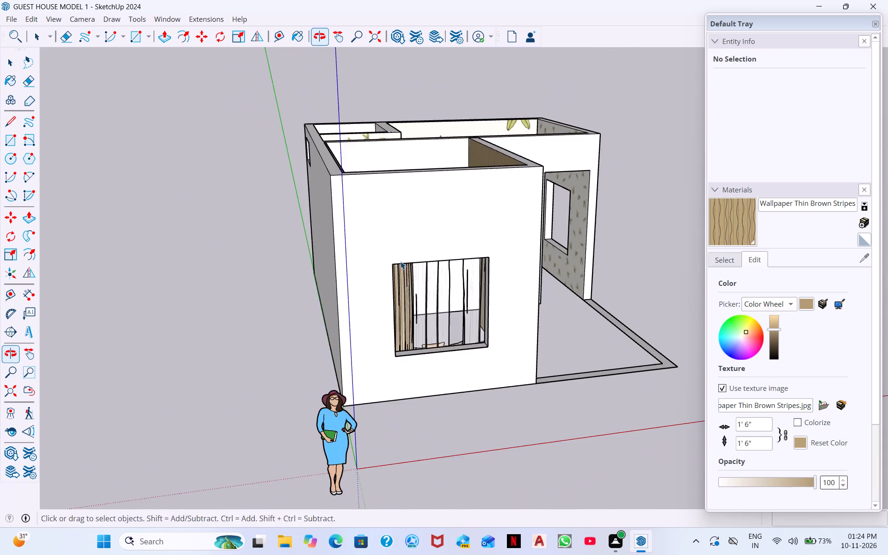
middle_drag(401, 261, 391, 250)
scroll(522, 354, up, 9)
scroll(419, 291, up, 5)
middle_drag(484, 316, 391, 350)
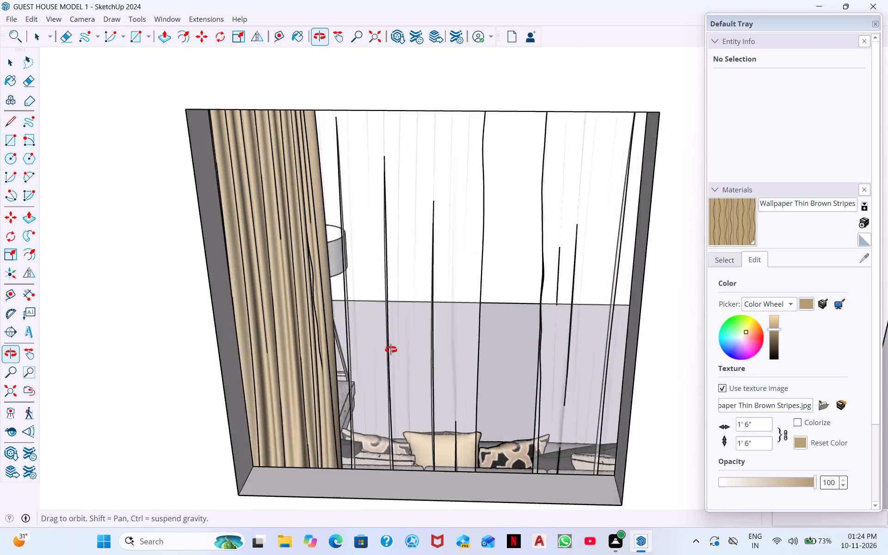
middle_drag(391, 350, 364, 375)
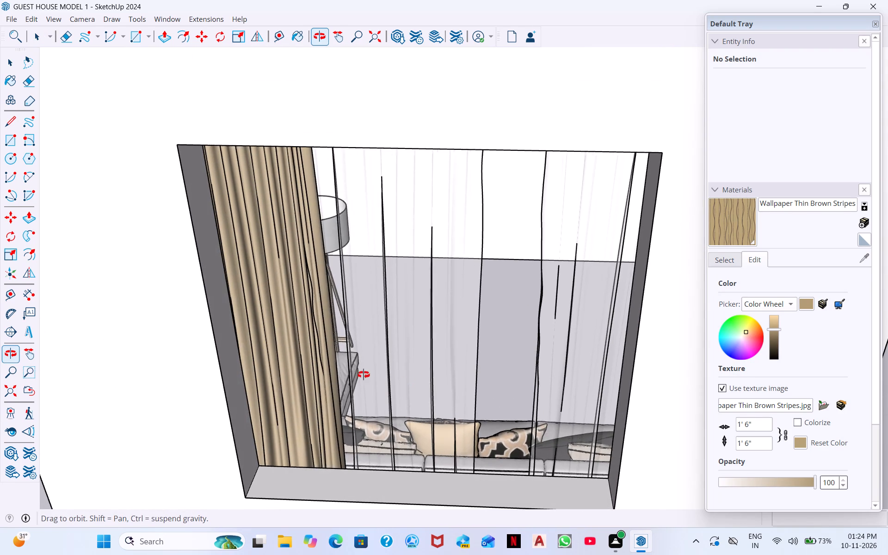
middle_drag(364, 375, 257, 345)
Fit the whole model in view and inspect the guest house's exterior walls from all around.
middle_drag(668, 448, 380, 409)
middle_drag(542, 420, 408, 429)
scroll(527, 381, down, 12)
middle_drag(527, 384, 528, 394)
middle_drag(638, 391, 640, 398)
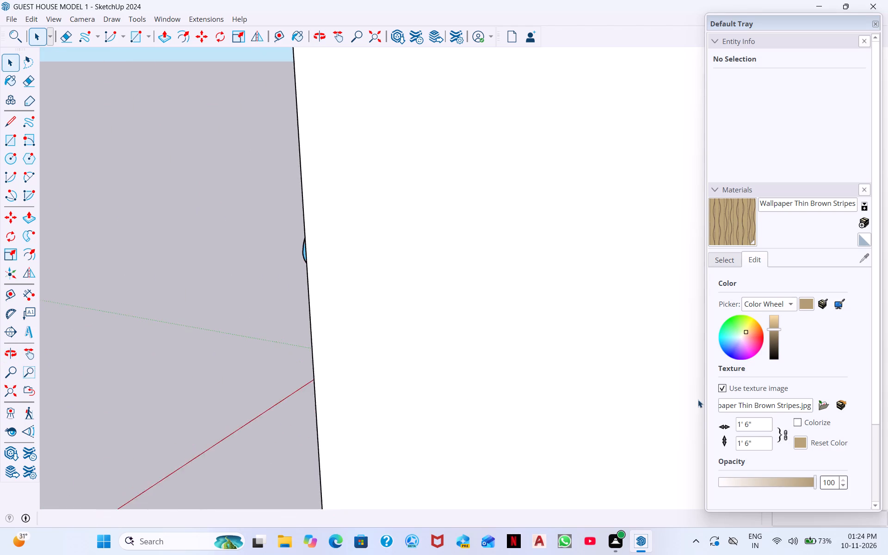
scroll(698, 400, down, 13)
middle_drag(641, 340, 315, 249)
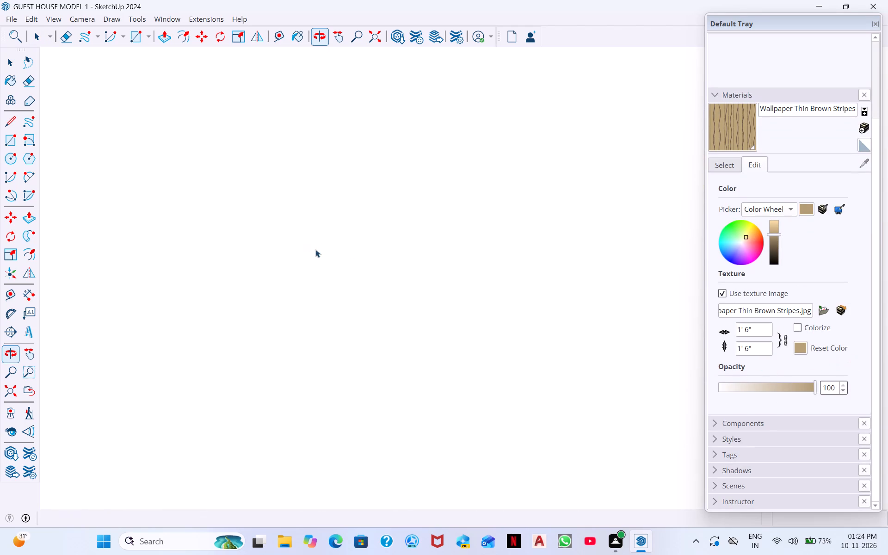
middle_drag(315, 249, 315, 286)
scroll(315, 256, down, 4)
click(378, 30)
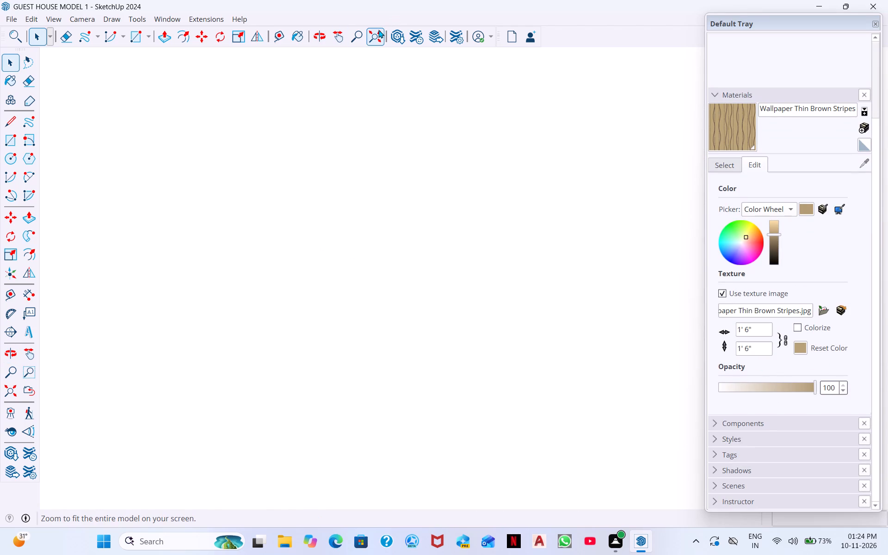
scroll(449, 211, down, 1)
middle_drag(437, 243, 302, 222)
scroll(302, 222, down, 7)
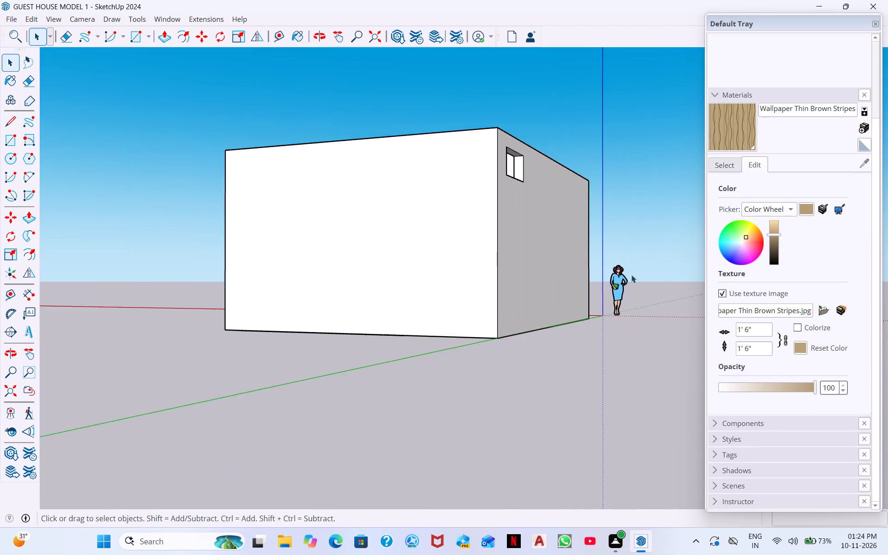
middle_drag(632, 277, 197, 275)
middle_drag(543, 333, 256, 337)
middle_drag(543, 310, 294, 307)
scroll(543, 311, down, 1)
middle_drag(514, 303, 453, 322)
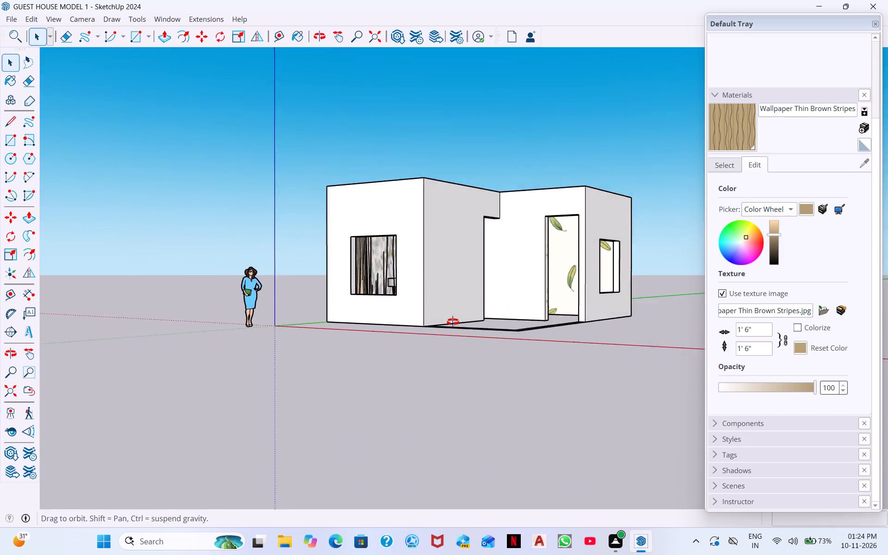
middle_drag(453, 322, 333, 305)
Inspect the porch entrance and the wallpapered interior walls seen through the openings.
scroll(450, 267, down, 1)
scroll(521, 283, up, 14)
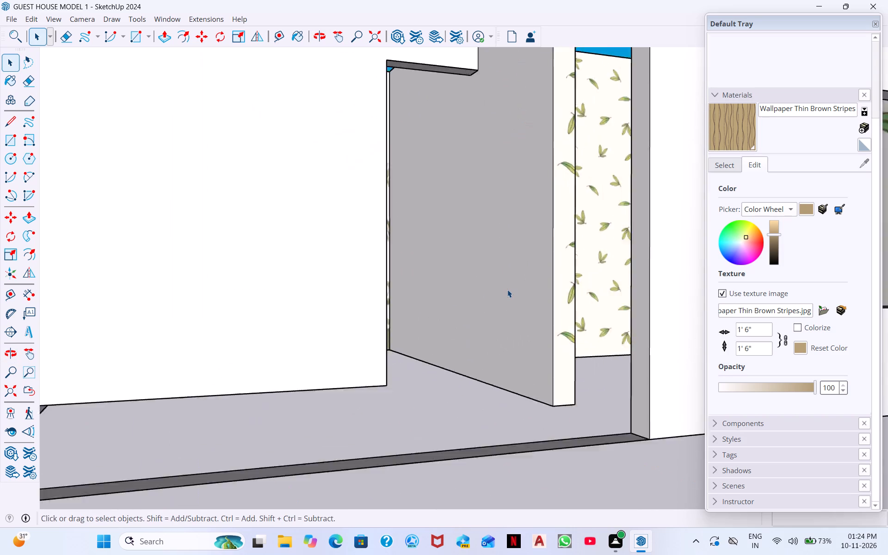
scroll(507, 290, up, 2)
middle_drag(507, 290, 439, 312)
scroll(400, 283, up, 11)
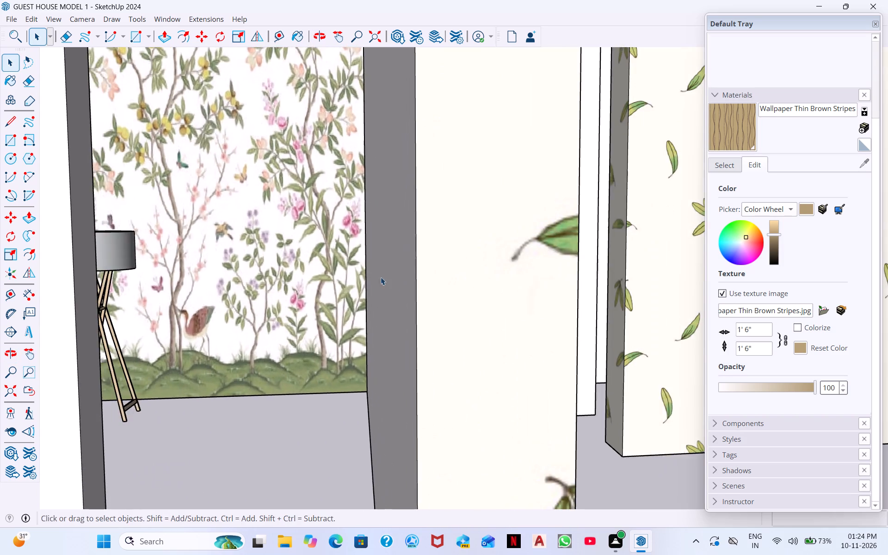
scroll(327, 248, up, 4)
middle_drag(312, 245, 222, 244)
scroll(256, 258, down, 20)
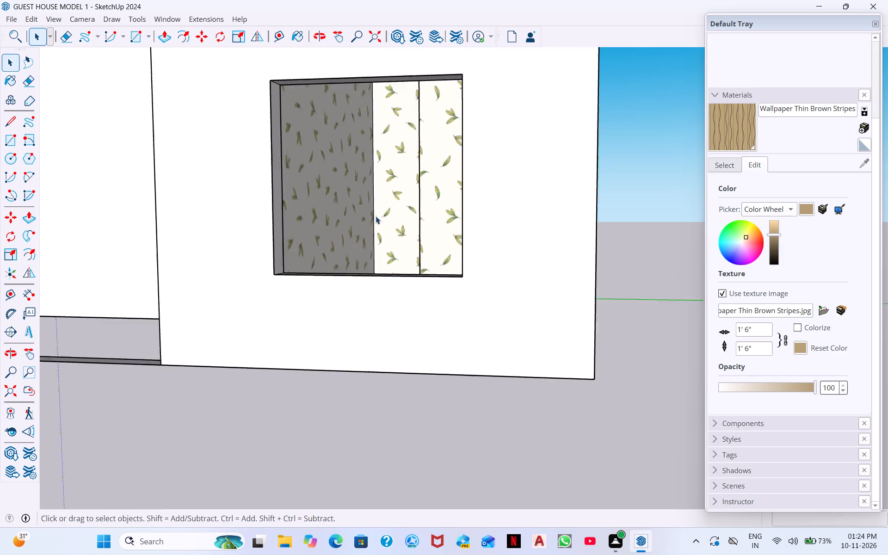
Examine the living room layout from above, including the L-shaped sofa, floor lamp, curtains and wall finishes.
scroll(376, 216, down, 5)
middle_click(379, 215)
middle_drag(379, 215, 503, 503)
scroll(534, 345, down, 1)
middle_drag(476, 196, 590, 554)
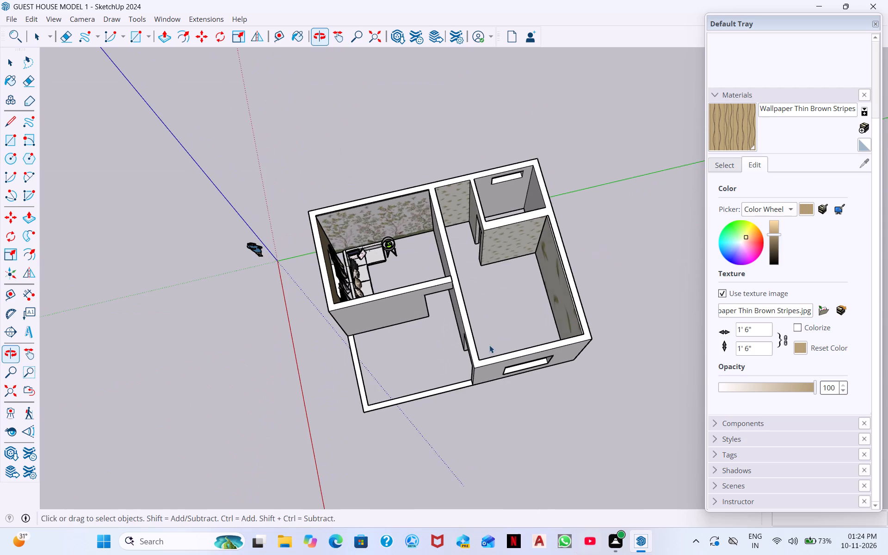
scroll(450, 252, up, 6)
scroll(403, 262, up, 10)
scroll(333, 253, up, 1)
scroll(333, 253, down, 2)
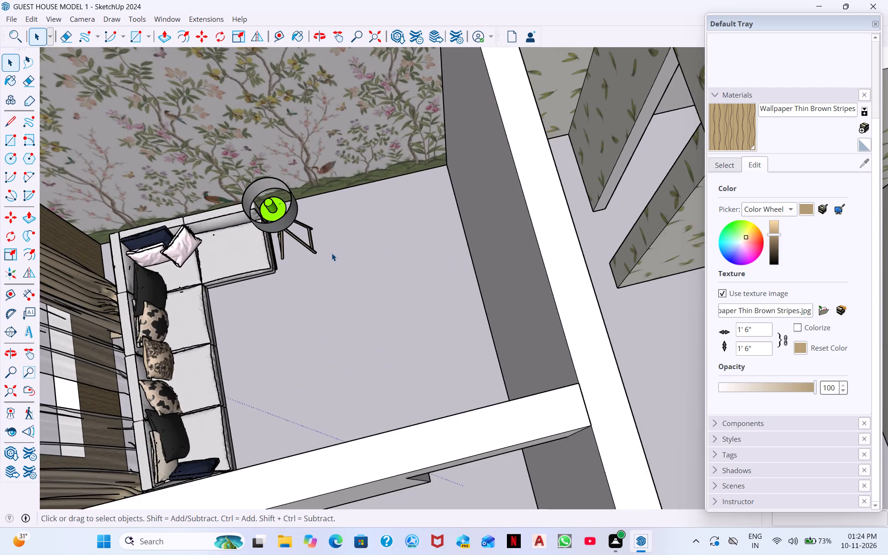
scroll(332, 253, down, 3)
middle_drag(337, 266, 335, 330)
scroll(293, 303, up, 2)
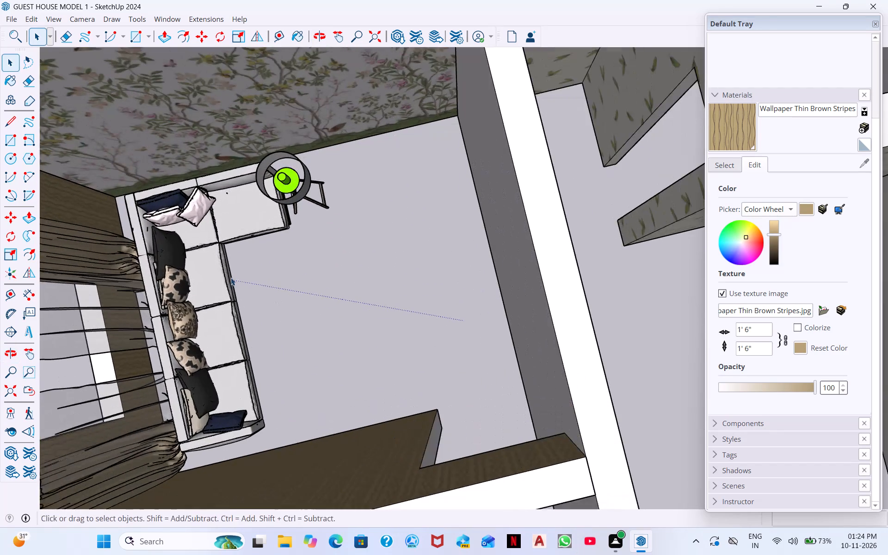
scroll(231, 277, up, 3)
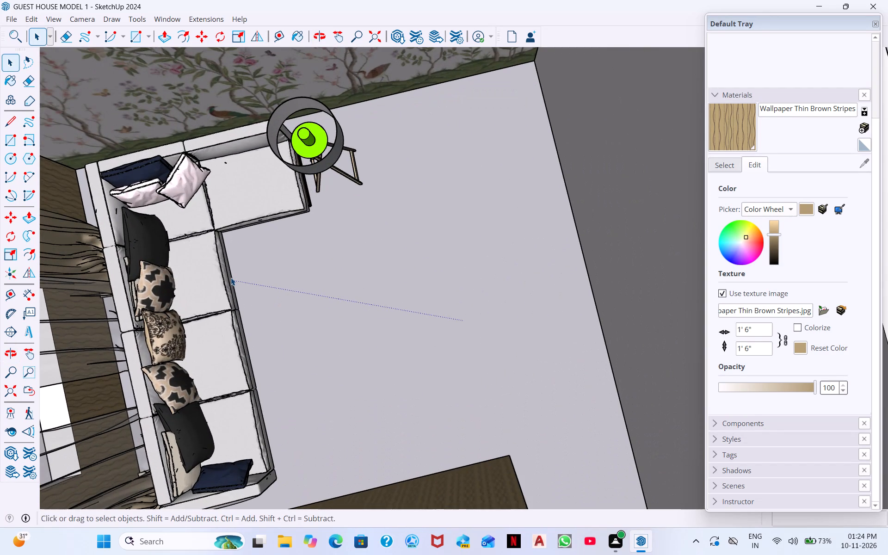
scroll(231, 277, up, 3)
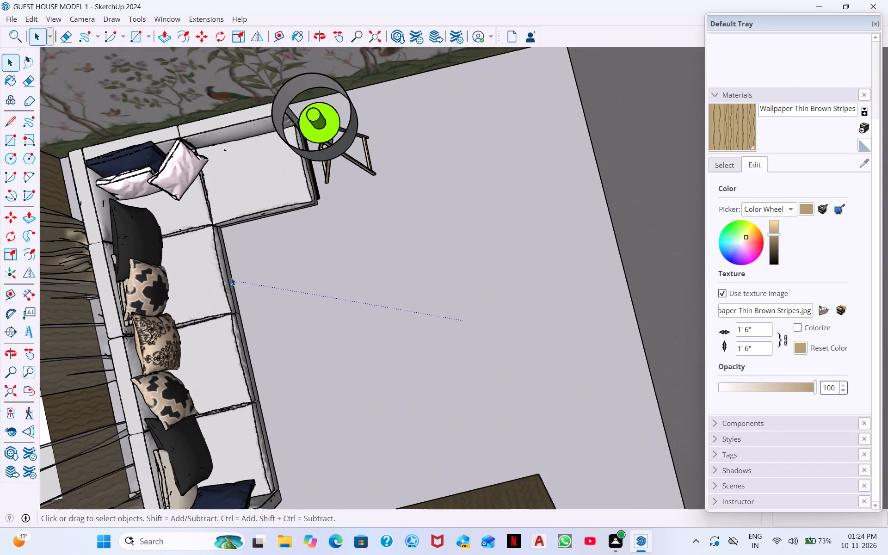
scroll(231, 277, up, 1)
scroll(231, 277, down, 6)
middle_drag(526, 269, 519, 271)
scroll(525, 270, down, 8)
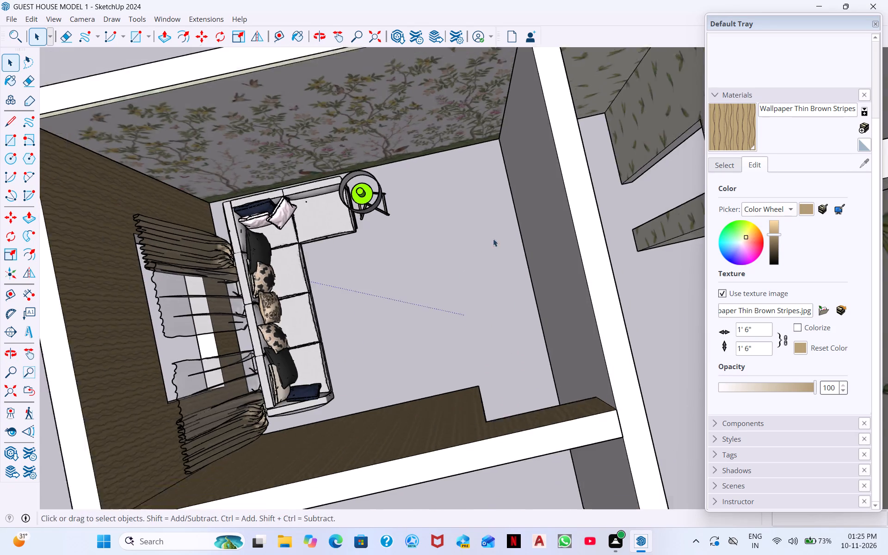
View the guest house's front exterior and porch from a low angle.
scroll(493, 239, down, 5)
middle_drag(640, 213, 627, 99)
middle_drag(642, 234, 659, 92)
middle_drag(660, 213, 682, 103)
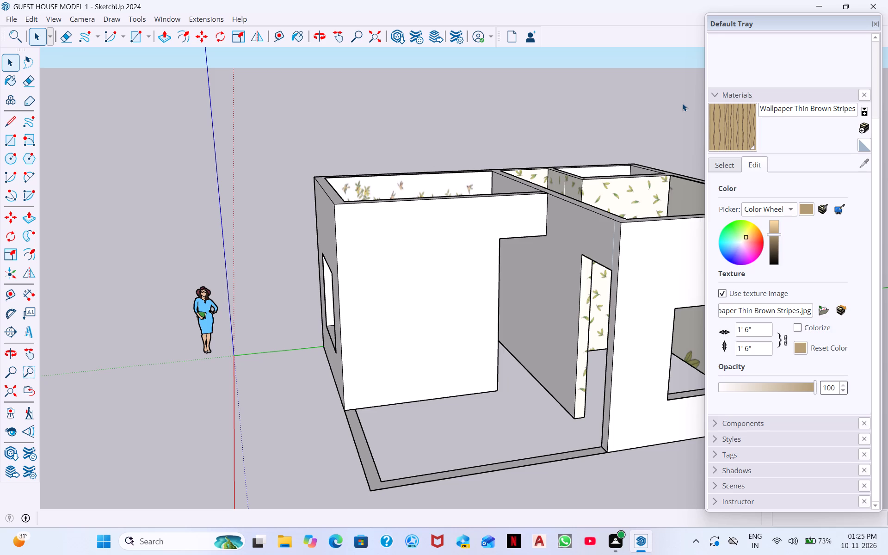
click(210, 102)
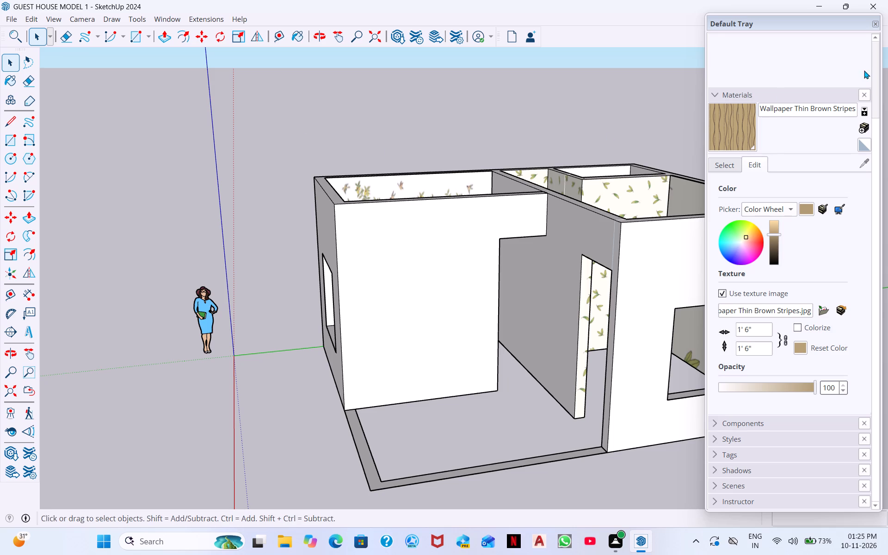
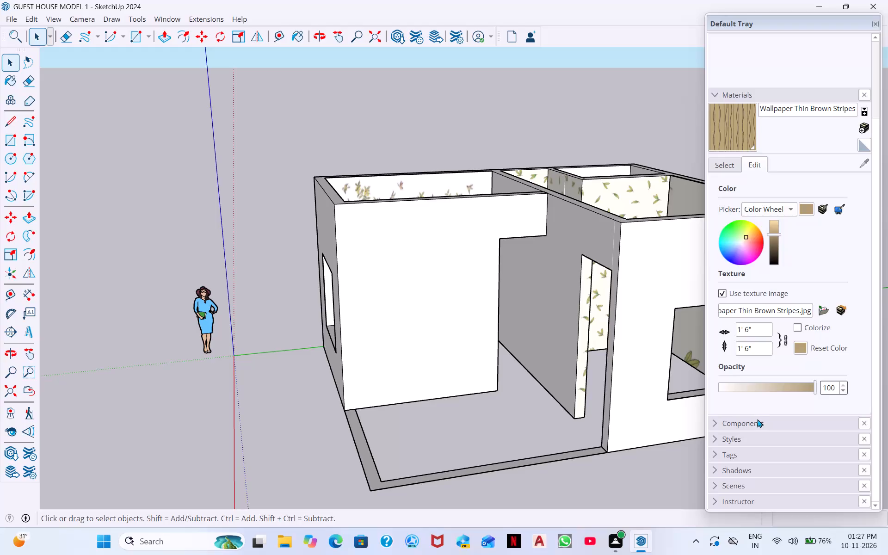
Open the model's style settings and look through their selection, editing and mixing options.
double_click(733, 445)
click(738, 443)
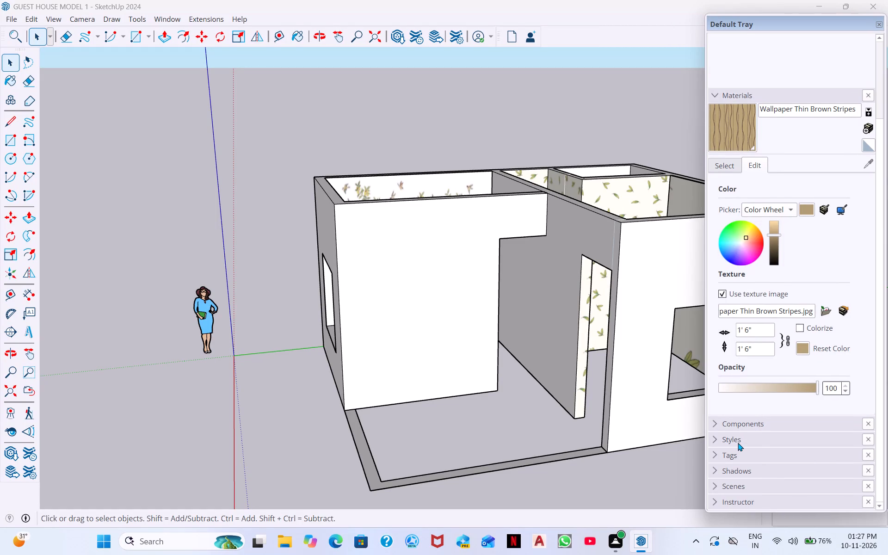
scroll(750, 442, down, 4)
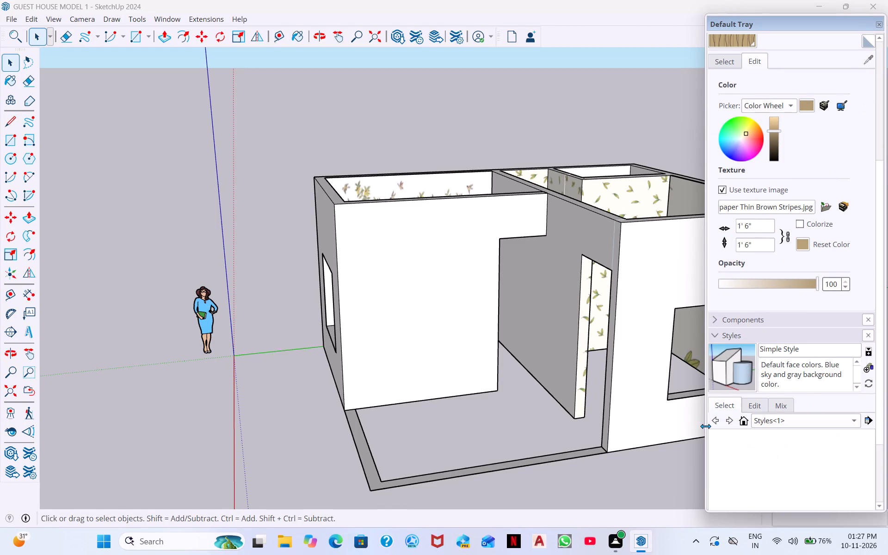
click(760, 406)
click(782, 404)
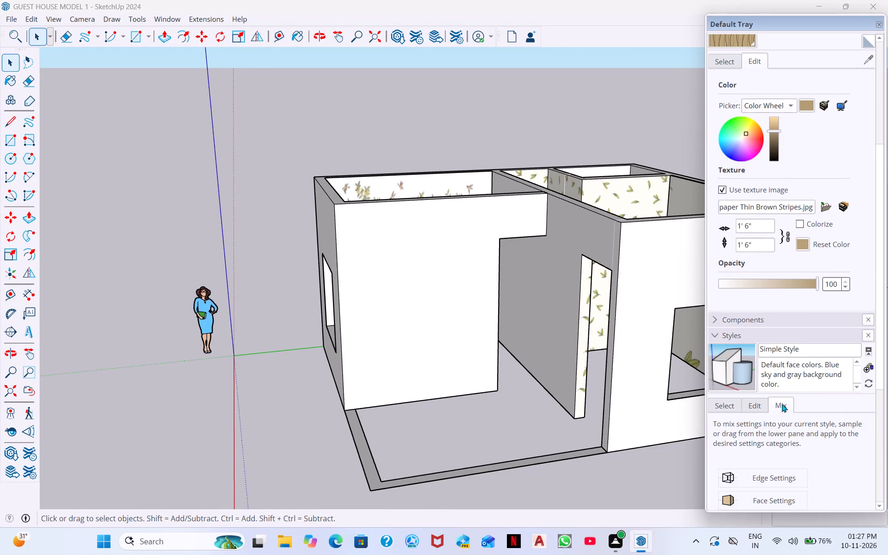
click(759, 409)
click(721, 409)
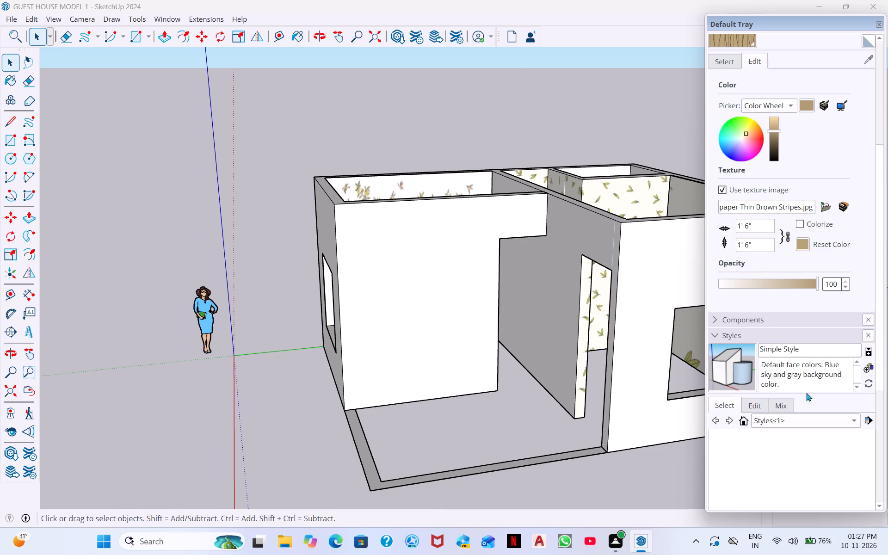
Inspect the furnished living room and wallpapered rooms from above, then view the whole guest house exterior from a distance.
middle_drag(658, 324, 521, 484)
middle_drag(648, 302, 518, 391)
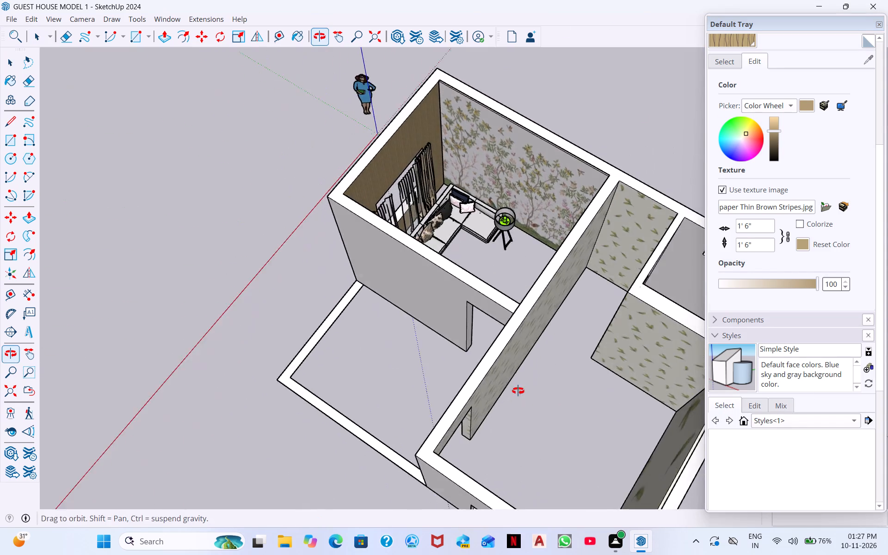
middle_drag(518, 391, 497, 351)
scroll(579, 263, up, 6)
scroll(552, 302, down, 9)
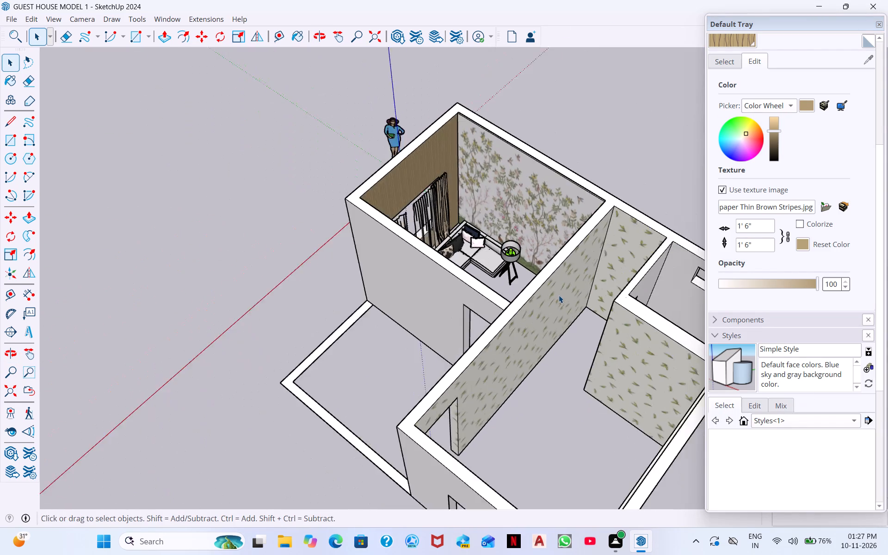
scroll(559, 295, down, 2)
middle_drag(559, 295, 623, 230)
scroll(623, 230, down, 1)
middle_drag(521, 327, 658, 215)
scroll(659, 215, down, 1)
middle_drag(592, 304, 659, 219)
scroll(648, 235, down, 2)
scroll(595, 284, down, 4)
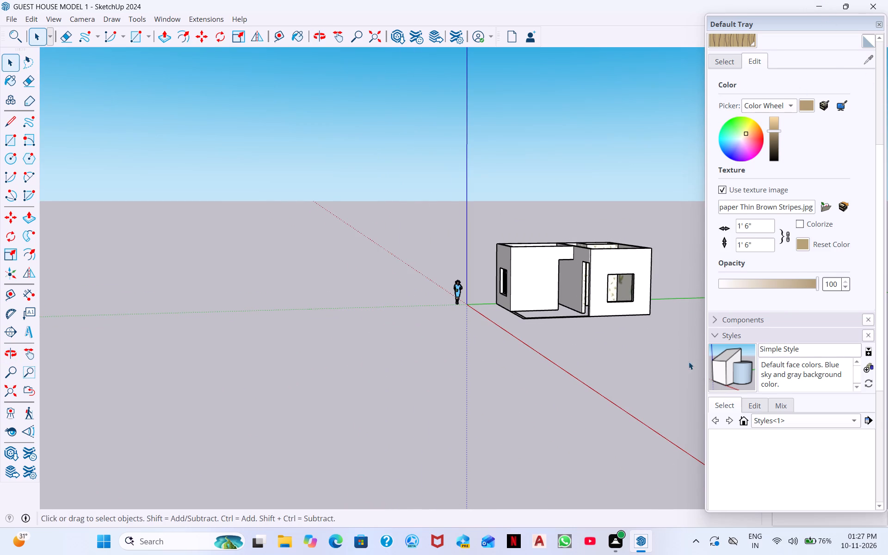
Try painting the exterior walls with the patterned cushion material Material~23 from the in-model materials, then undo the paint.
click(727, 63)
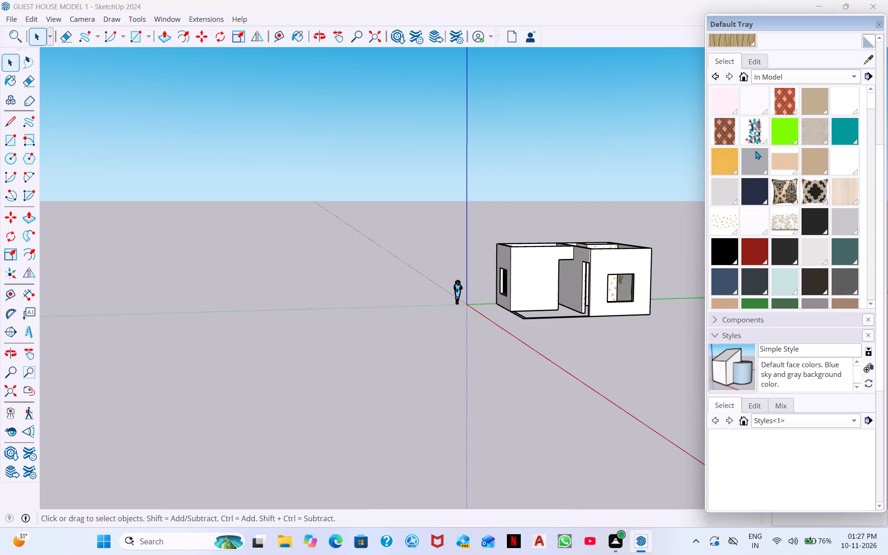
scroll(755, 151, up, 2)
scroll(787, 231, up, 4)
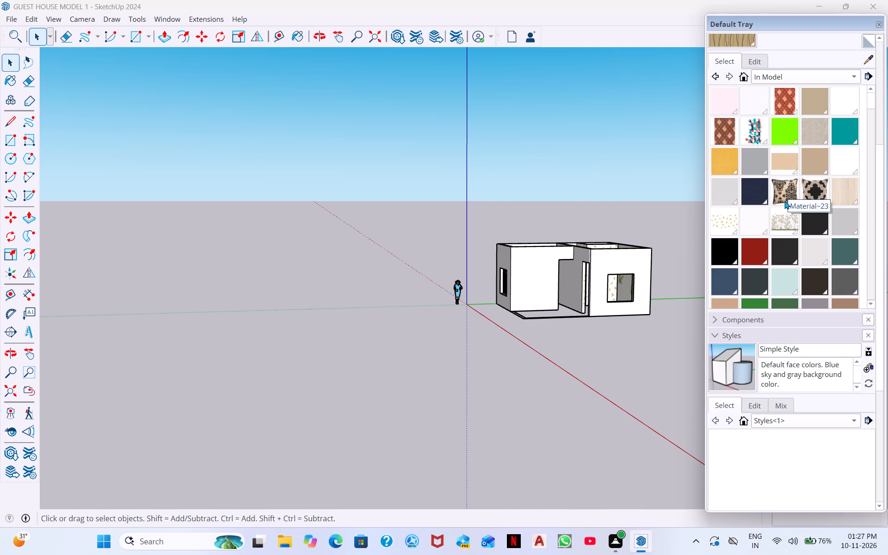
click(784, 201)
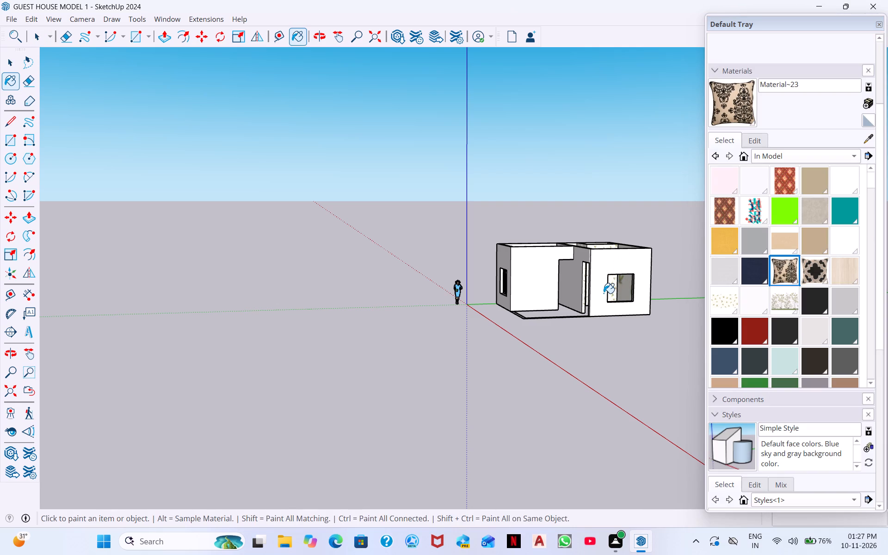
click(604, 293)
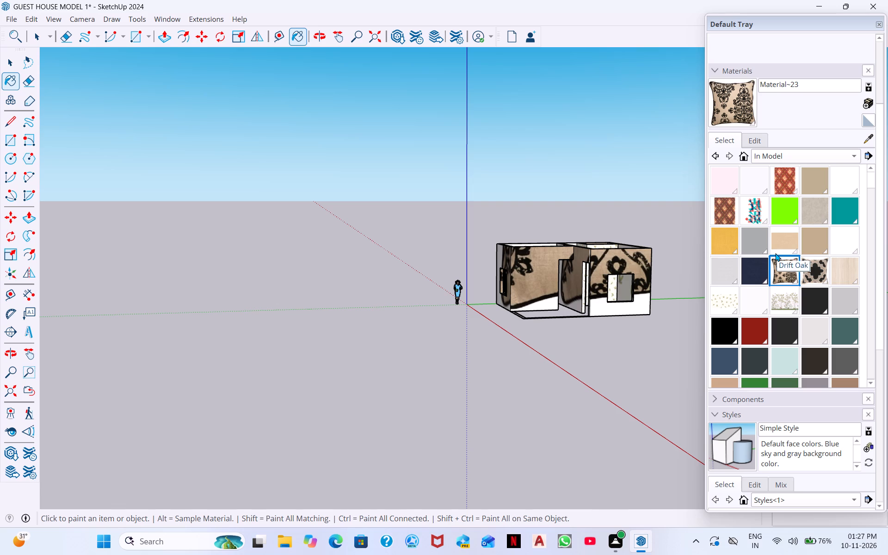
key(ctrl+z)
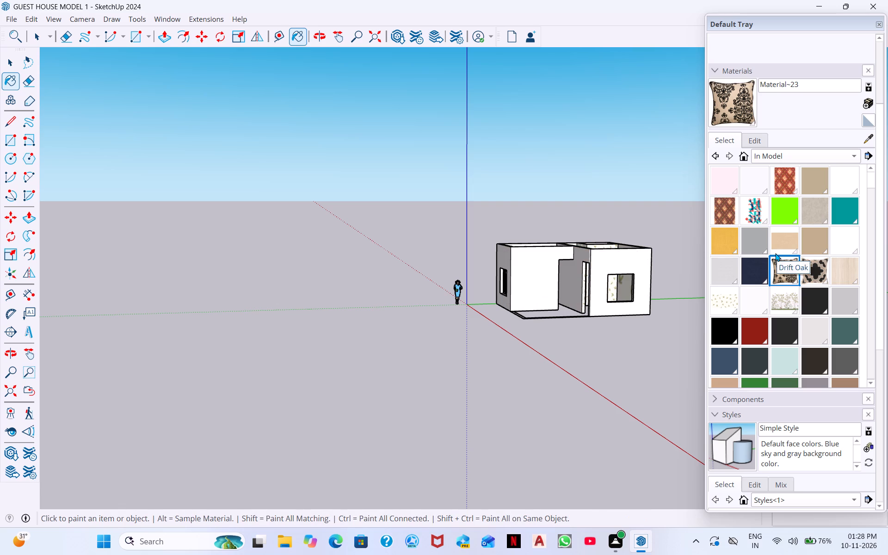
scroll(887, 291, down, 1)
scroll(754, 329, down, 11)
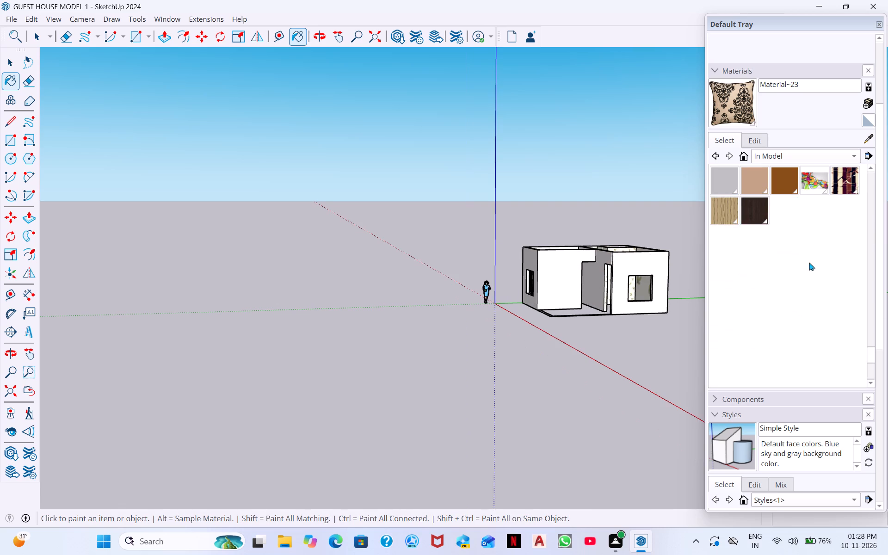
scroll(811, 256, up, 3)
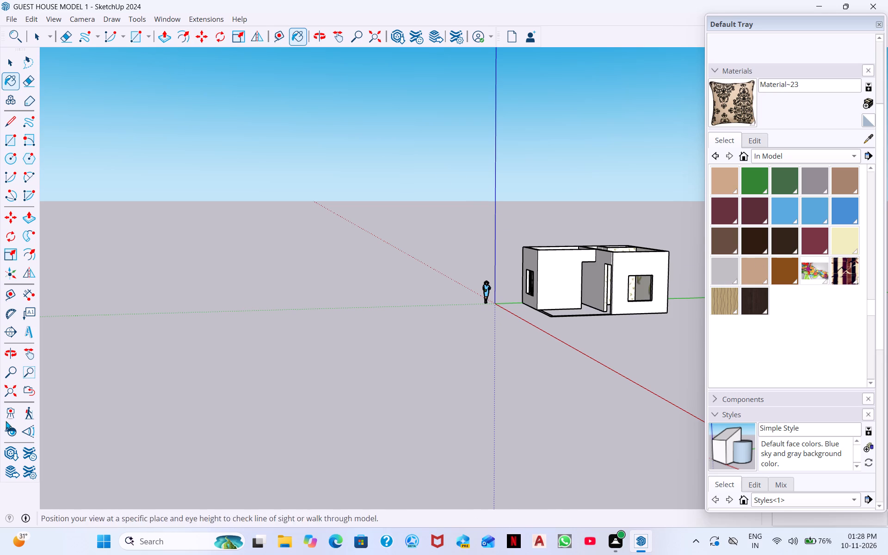
Search 3D Warehouse for "TV PANNEL" models.
click(10, 452)
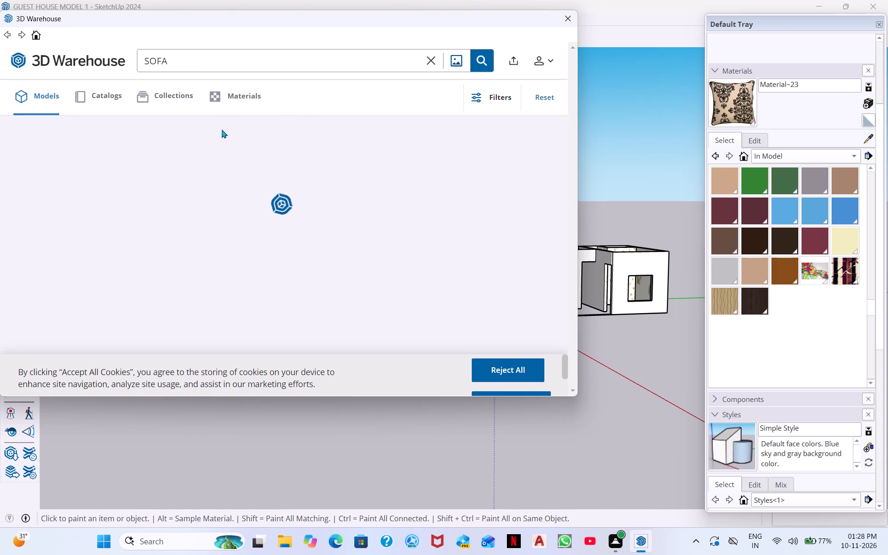
drag(205, 66, 23, 29)
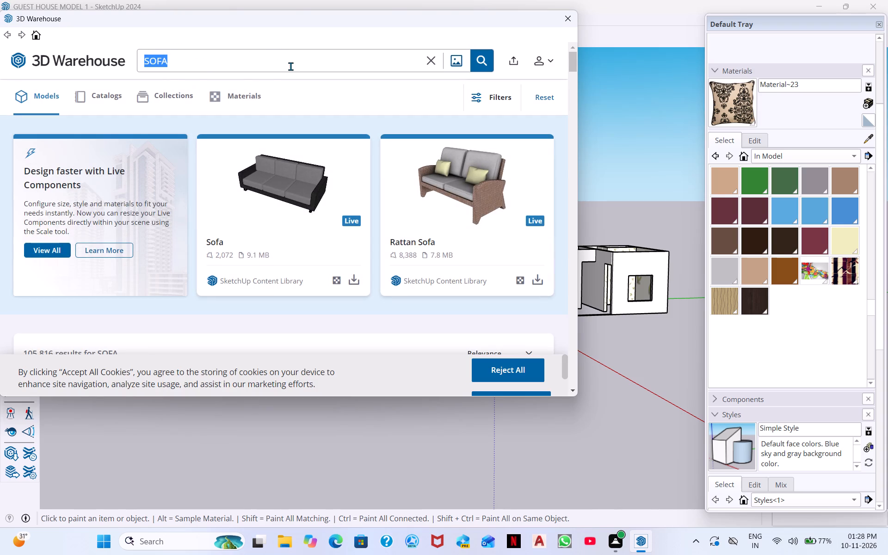
key(BackSpace)
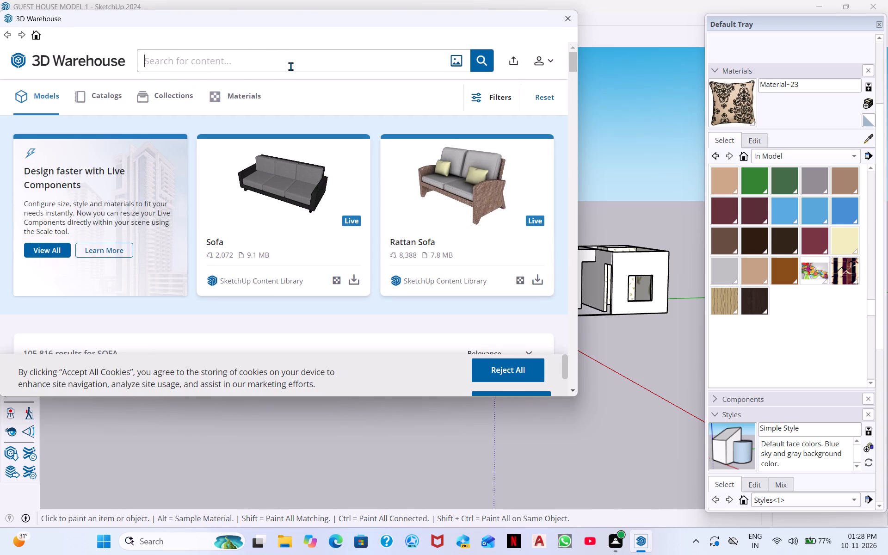
text(TV)
key(space)
text(PAMM)
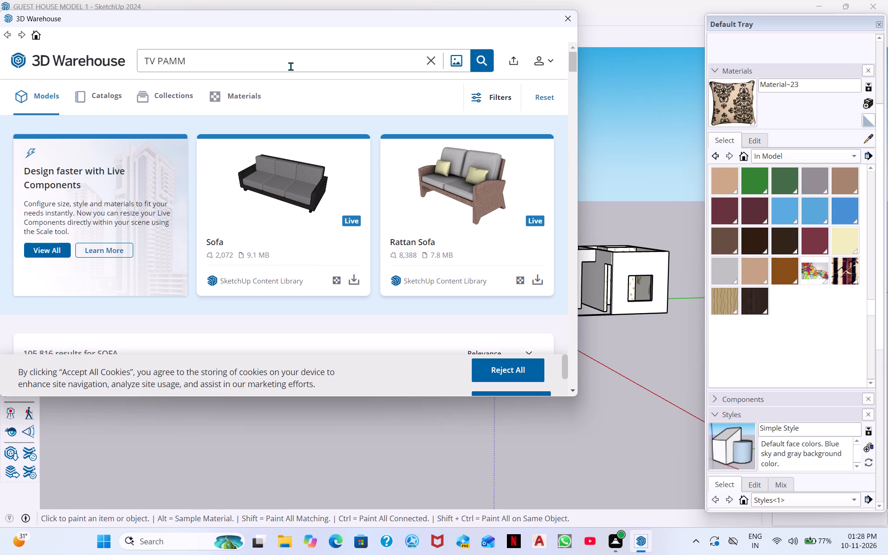
key(BackSpace)
key(BackSpace)
text(NNEL)
key(Return)
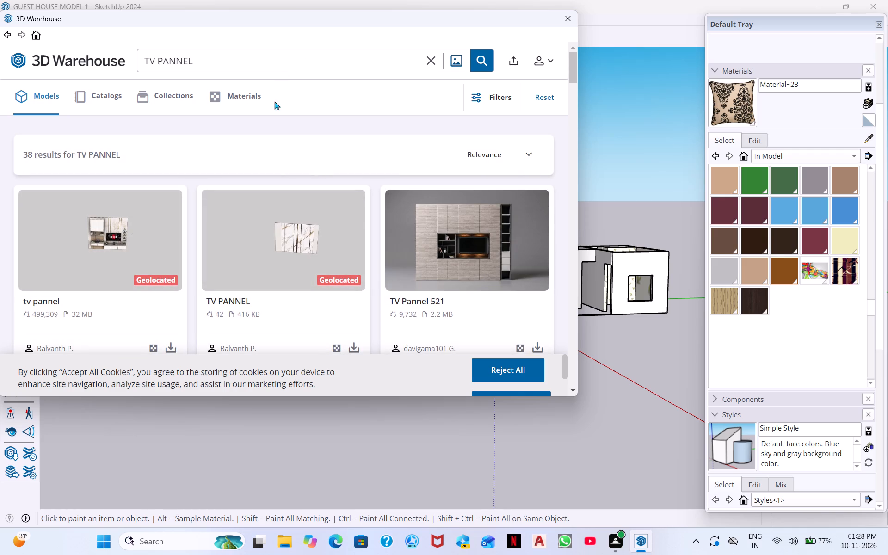
Look through the TV PANNEL search results down to the end of the list for a panel suited to the living room.
scroll(418, 236, down, 2)
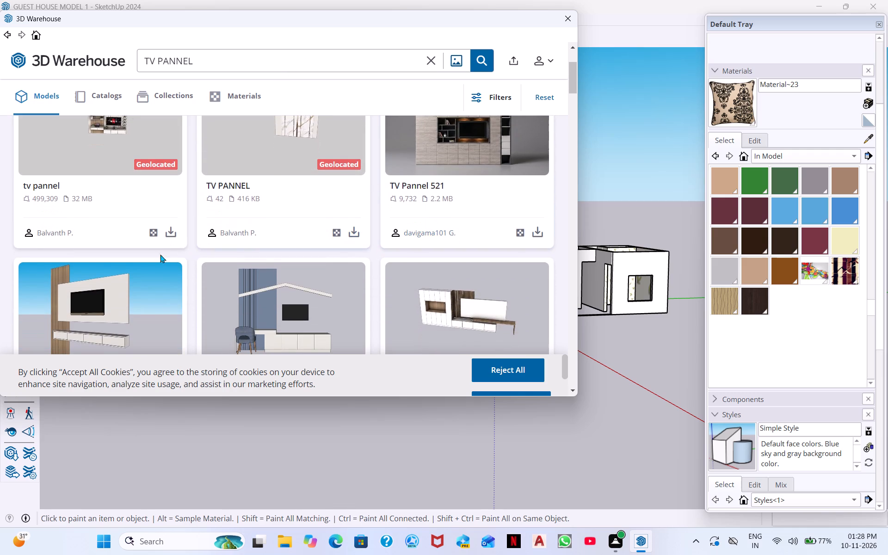
scroll(295, 271, down, 2)
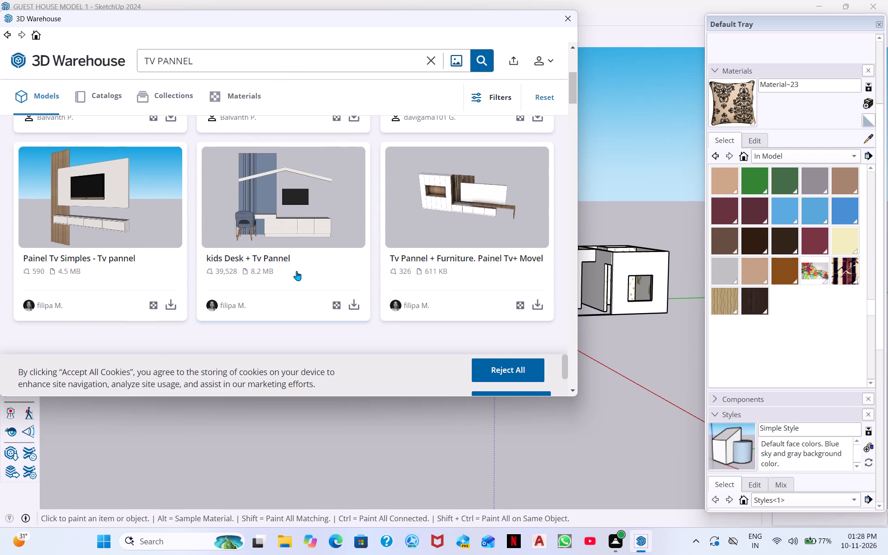
scroll(296, 271, down, 1)
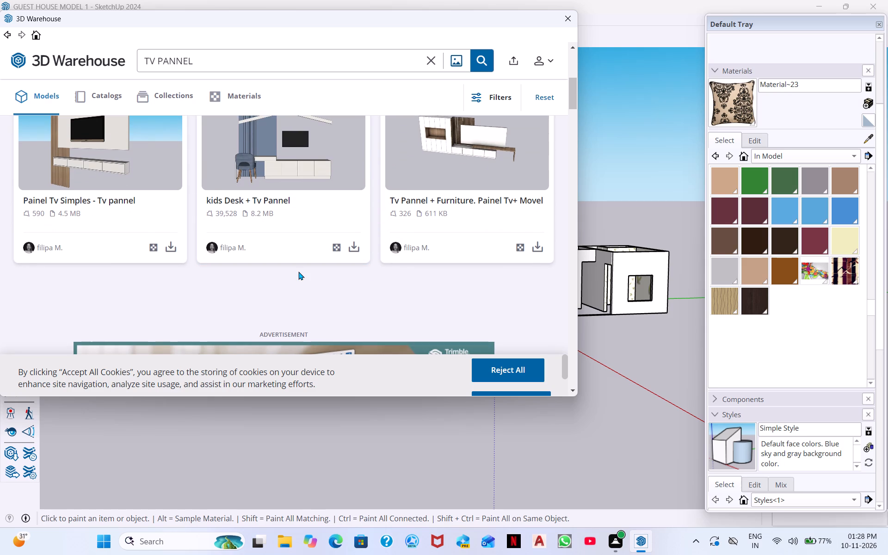
scroll(472, 203, up, 1)
scroll(471, 231, down, 3)
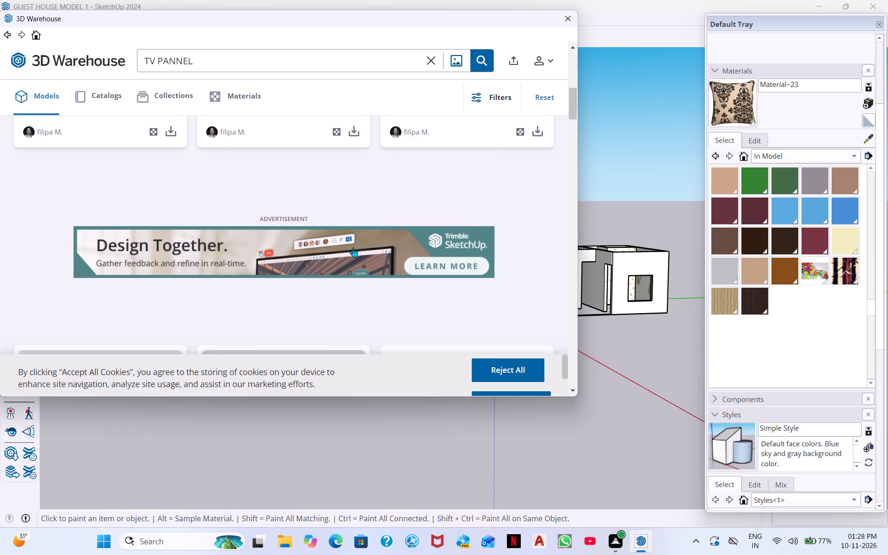
scroll(212, 259, down, 2)
scroll(104, 301, down, 2)
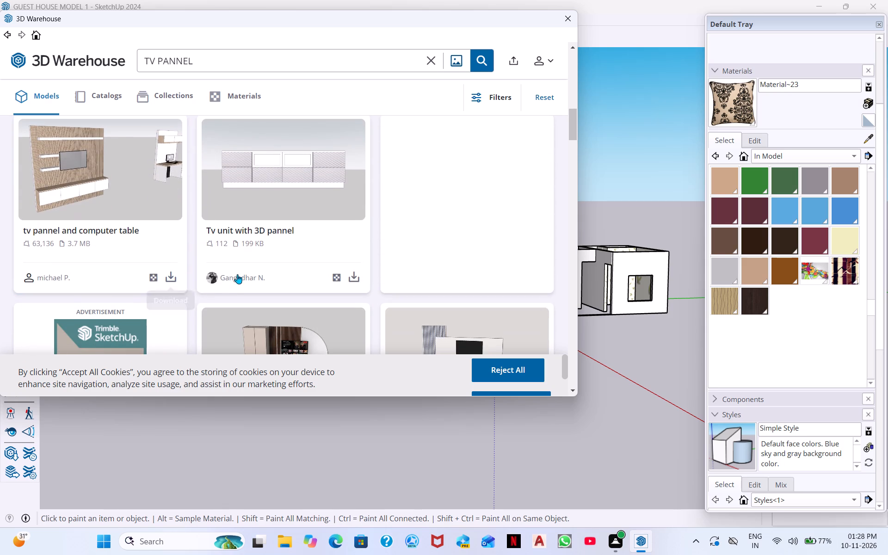
scroll(248, 268, down, 2)
scroll(249, 267, up, 3)
scroll(249, 267, down, 3)
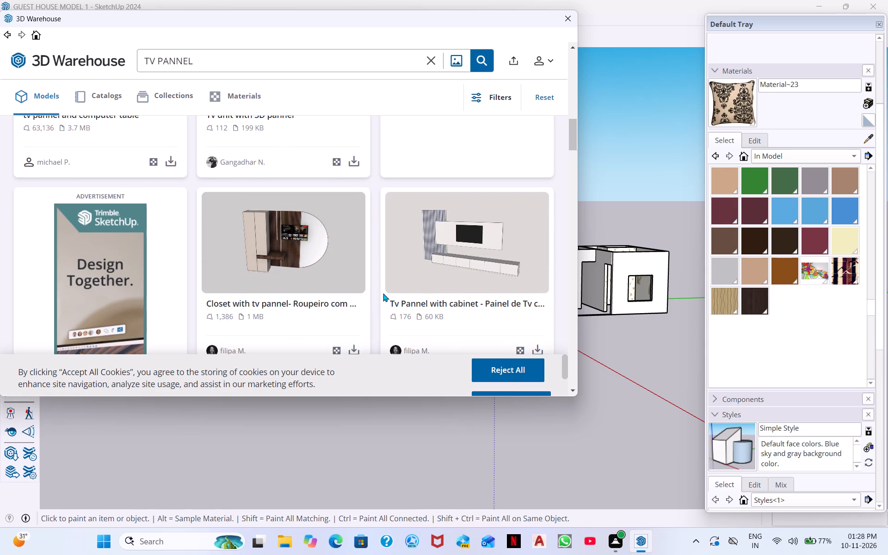
scroll(309, 314, down, 5)
scroll(365, 308, down, 1)
scroll(157, 288, down, 1)
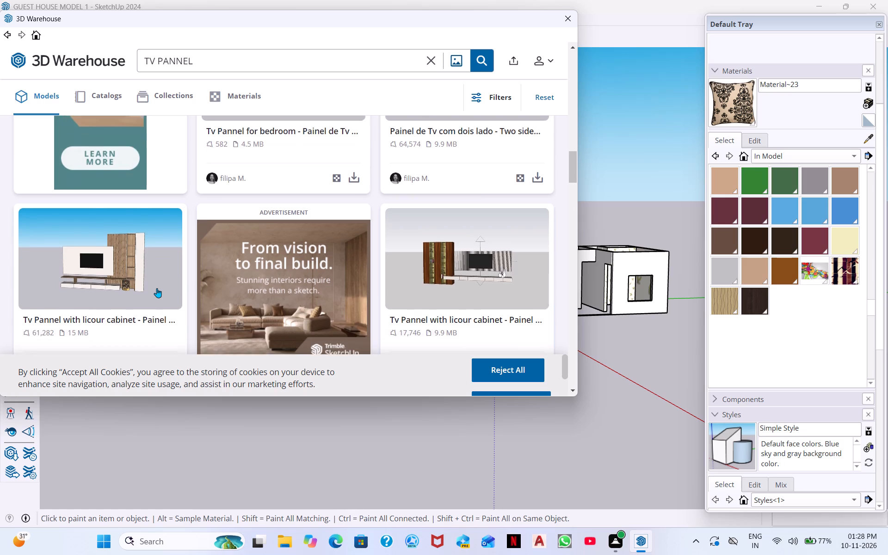
scroll(400, 269, down, 5)
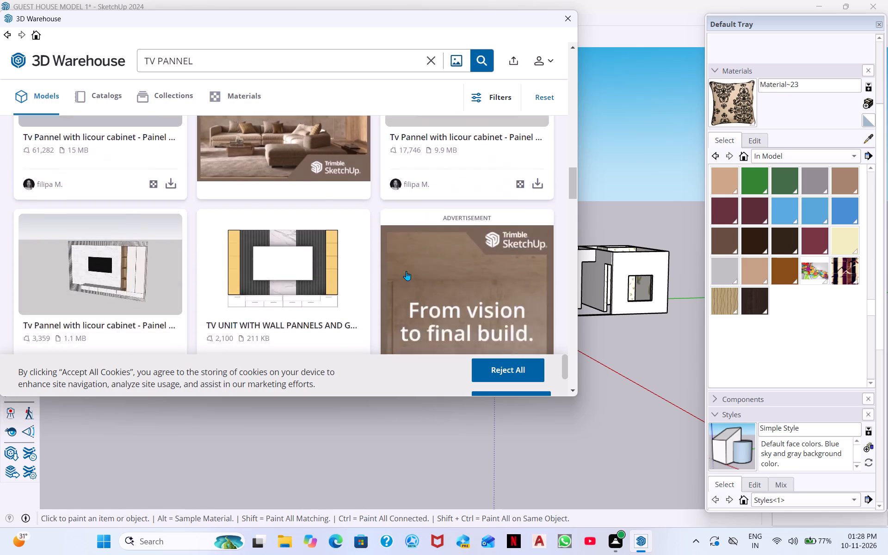
scroll(234, 286, down, 4)
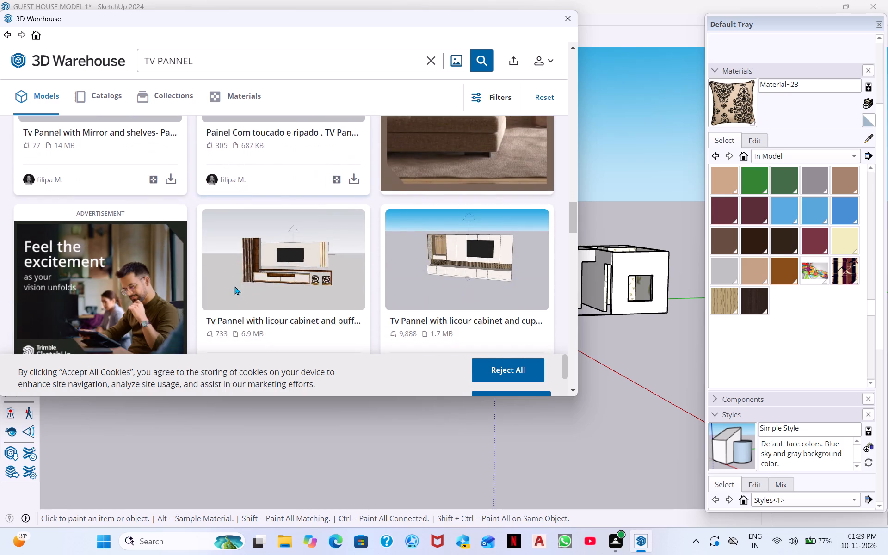
scroll(234, 286, up, 2)
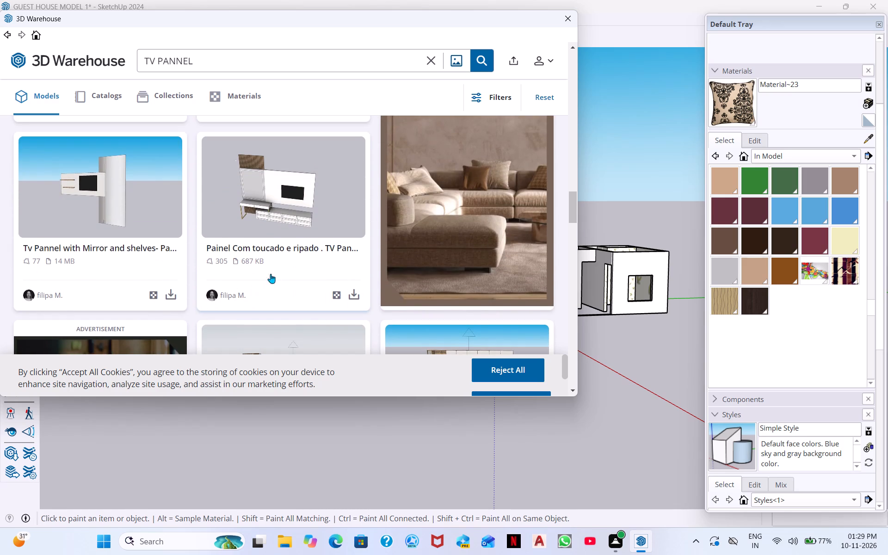
scroll(290, 269, down, 2)
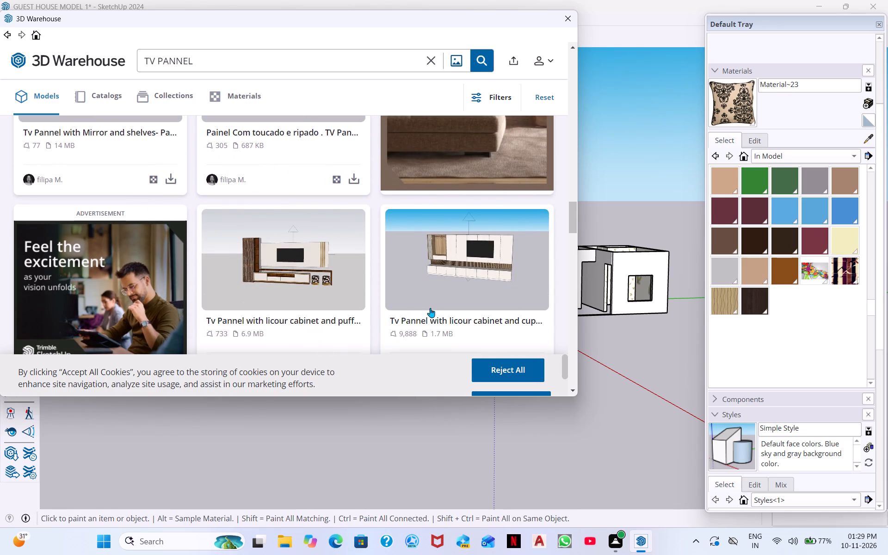
scroll(430, 308, down, 6)
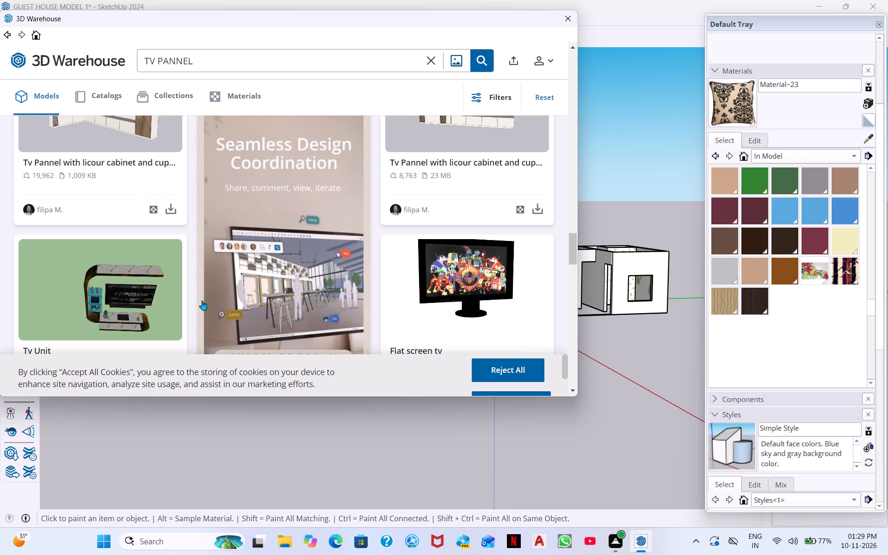
scroll(174, 279, down, 2)
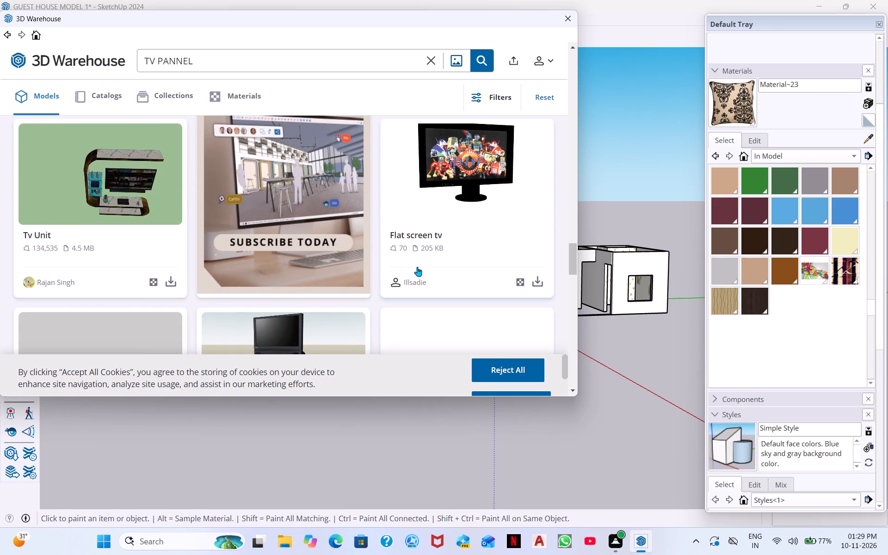
scroll(459, 284, down, 2)
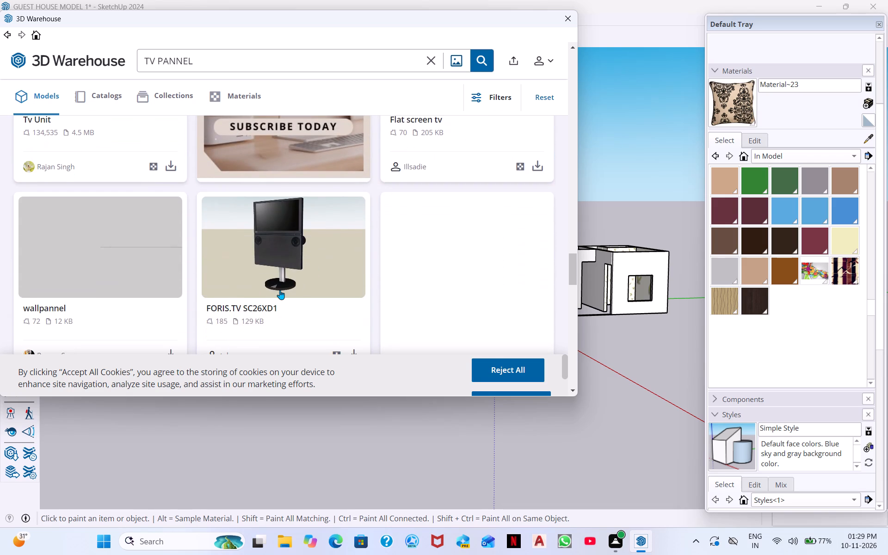
scroll(280, 290, down, 4)
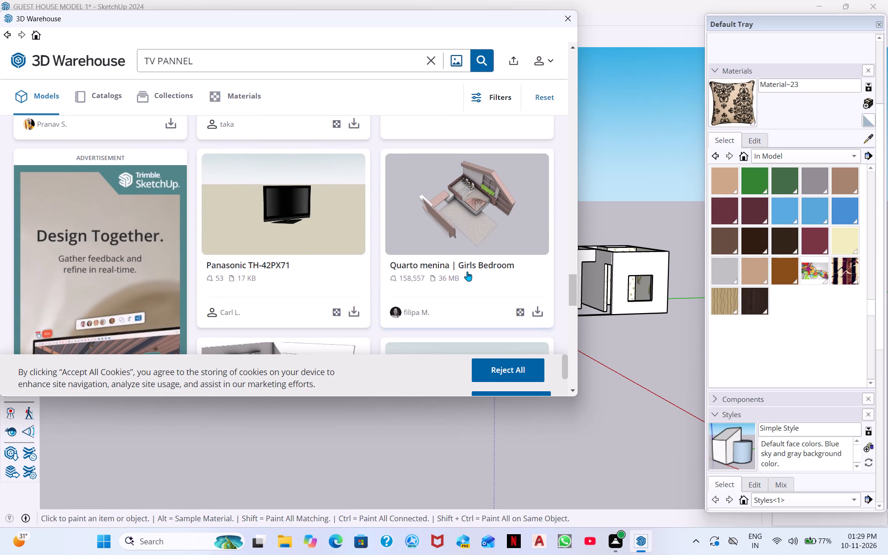
scroll(458, 231, down, 1)
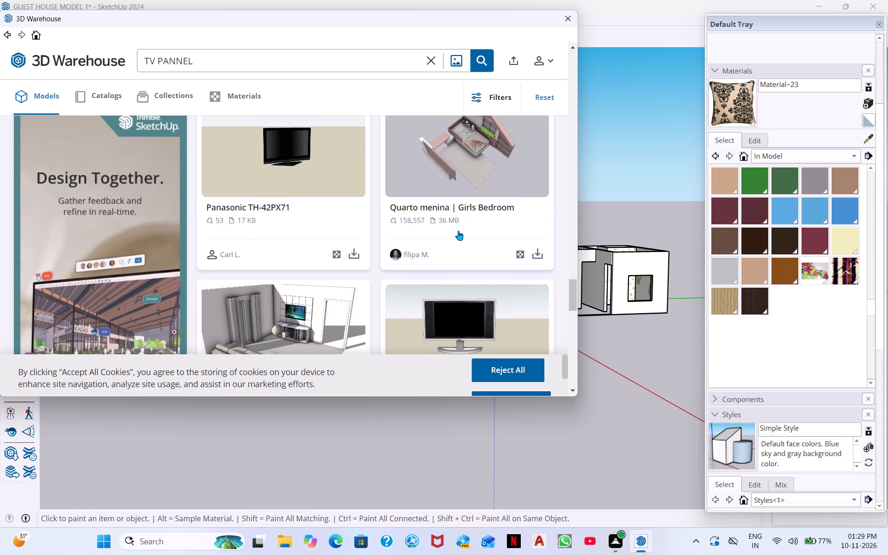
scroll(292, 238, down, 3)
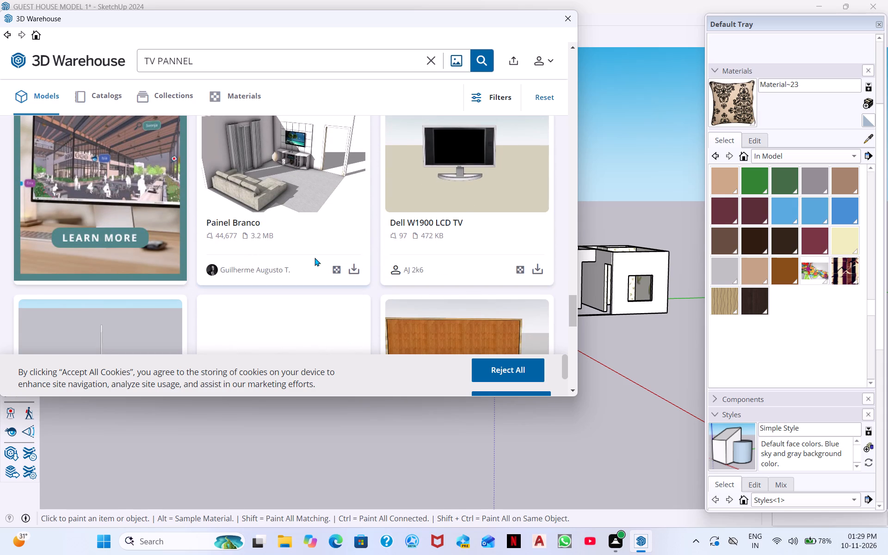
scroll(251, 273, down, 3)
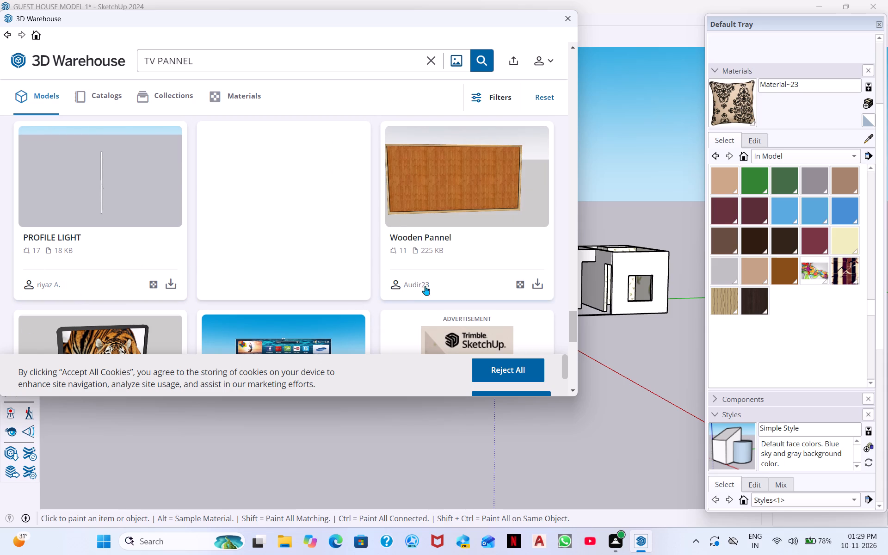
scroll(402, 276, down, 2)
scroll(449, 221, up, 3)
scroll(449, 221, down, 6)
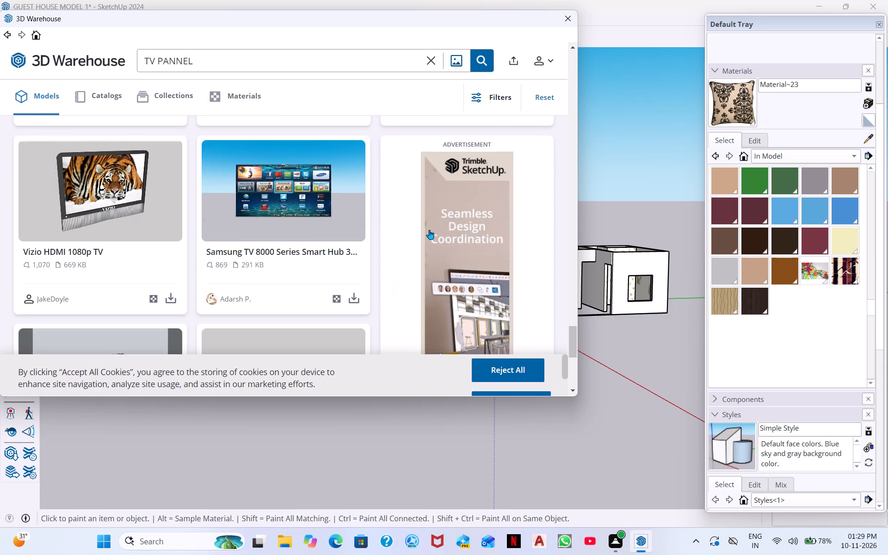
scroll(429, 230, down, 1)
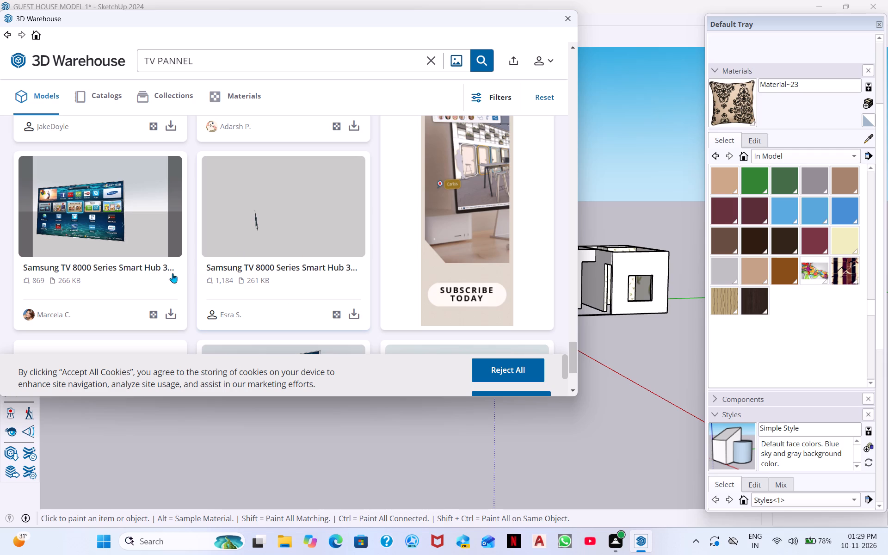
scroll(269, 296, down, 2)
scroll(207, 288, up, 1)
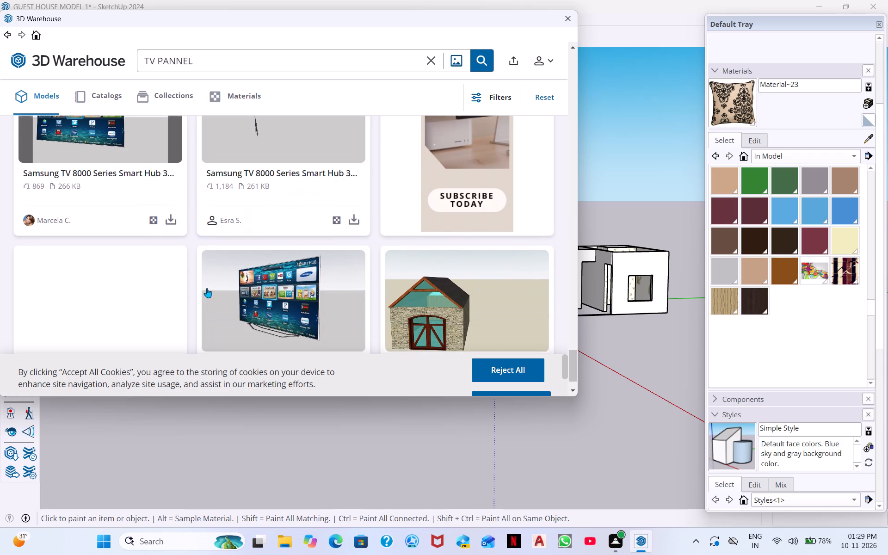
scroll(207, 288, up, 1)
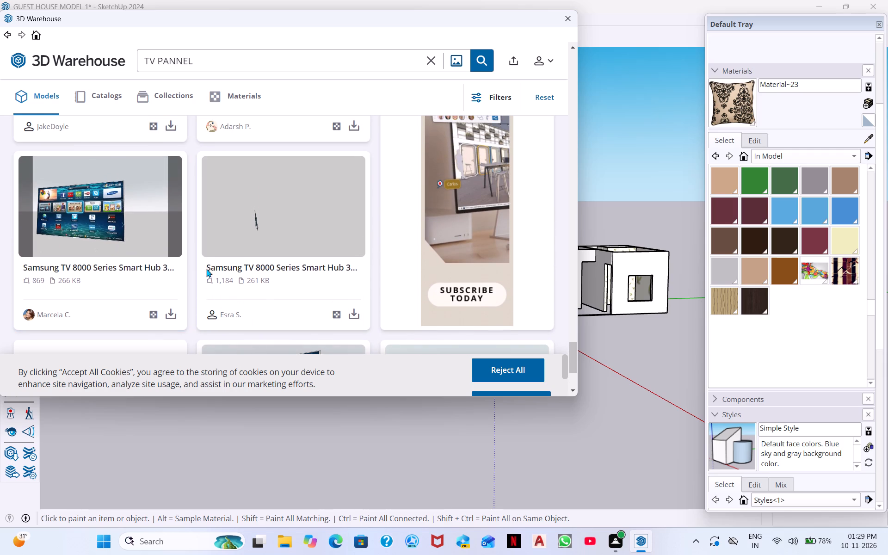
scroll(217, 269, down, 3)
scroll(368, 221, down, 5)
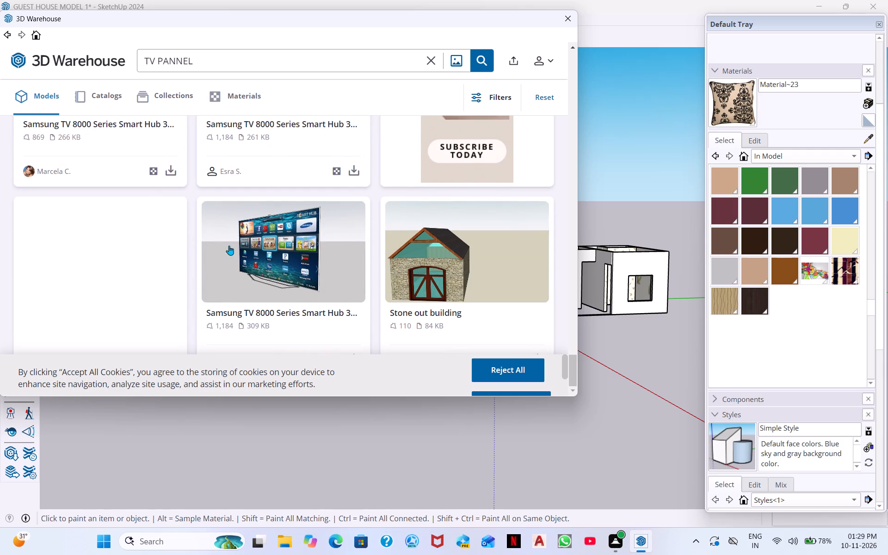
scroll(290, 280, down, 2)
scroll(169, 234, down, 6)
scroll(530, 300, down, 4)
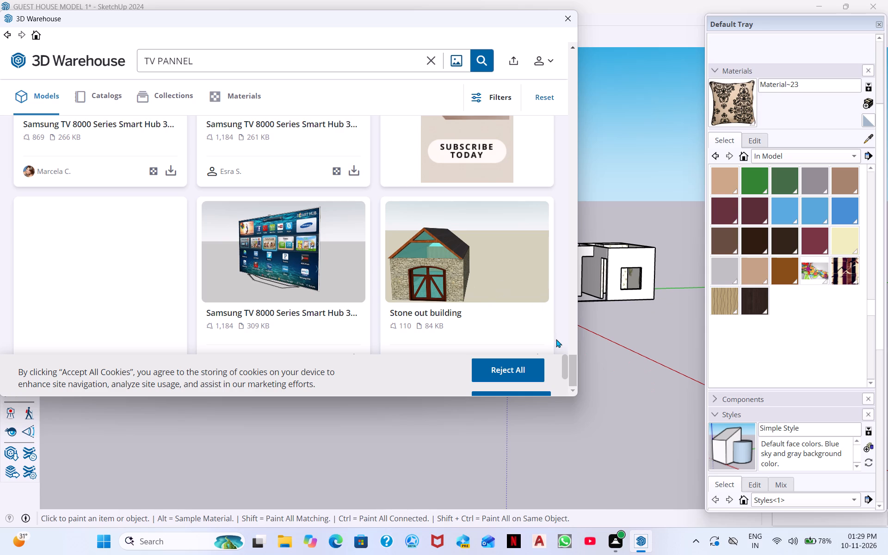
scroll(555, 340, down, 2)
scroll(428, 266, up, 5)
scroll(428, 266, down, 19)
scroll(743, 301, down, 8)
Look back up through the TV PANNEL search results, comparing the TV panel and cabinet designs for the living room.
scroll(425, 309, up, 4)
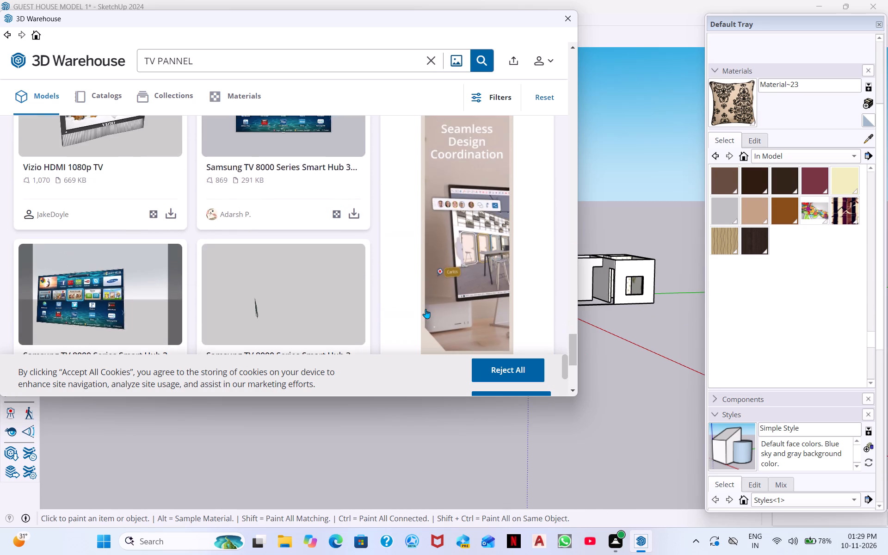
scroll(425, 309, up, 5)
scroll(425, 309, down, 3)
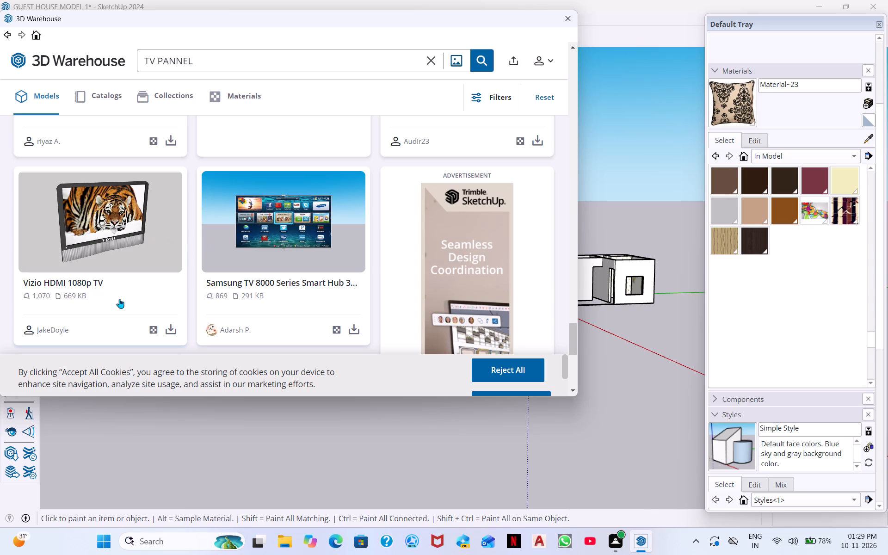
scroll(256, 248, up, 3)
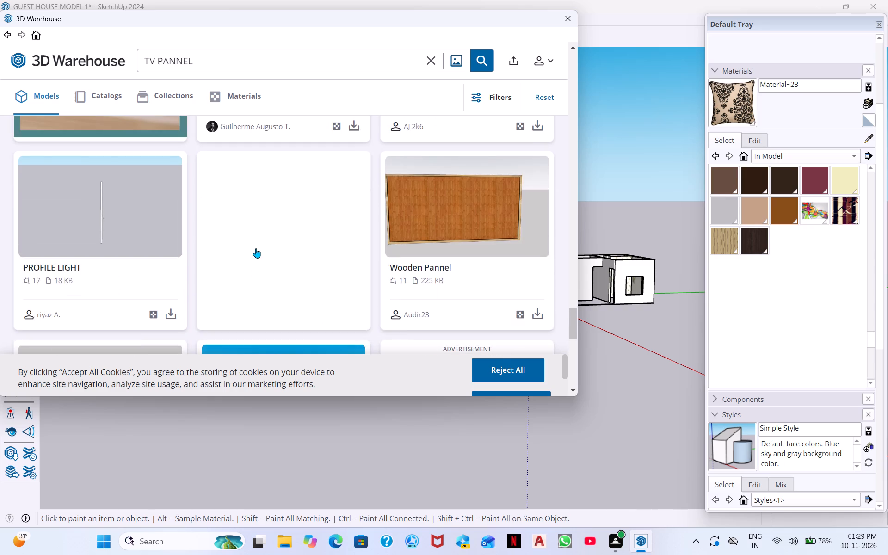
scroll(284, 251, up, 5)
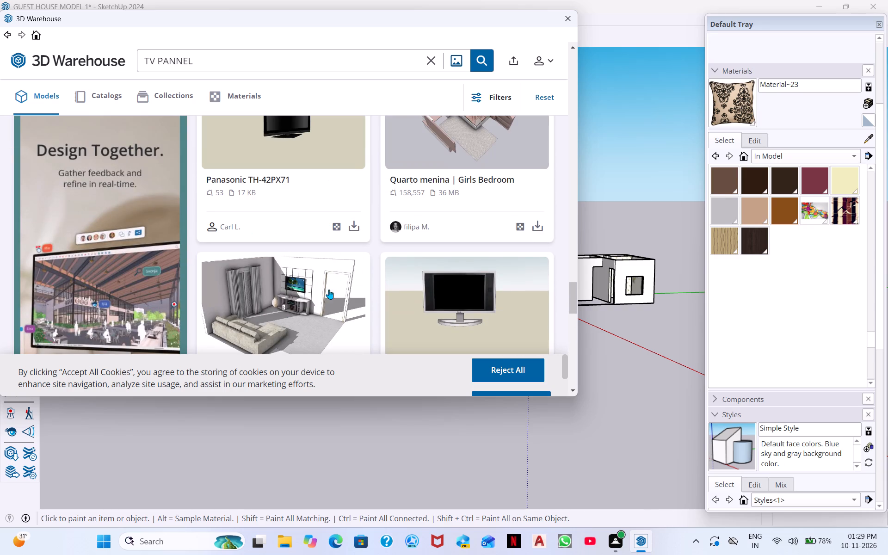
scroll(368, 270, down, 2)
scroll(379, 235, up, 7)
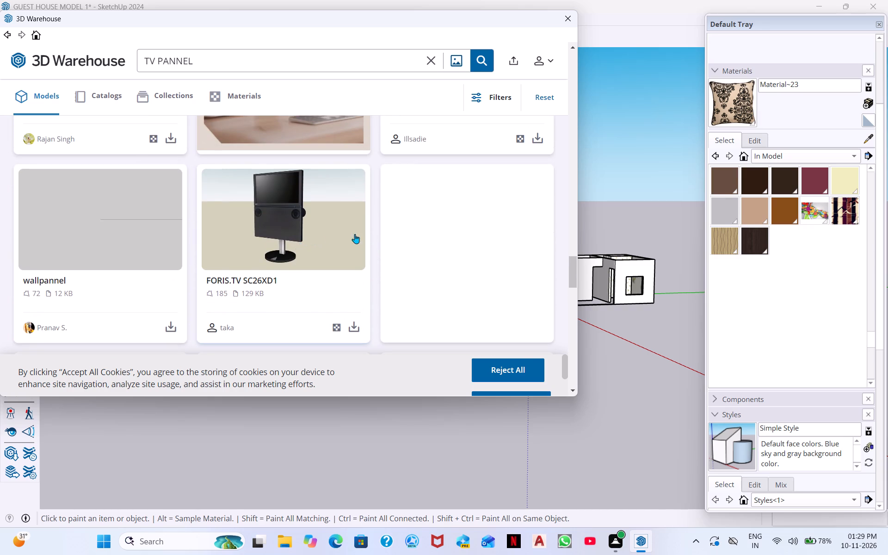
scroll(432, 210, up, 3)
scroll(381, 225, up, 2)
scroll(371, 233, down, 2)
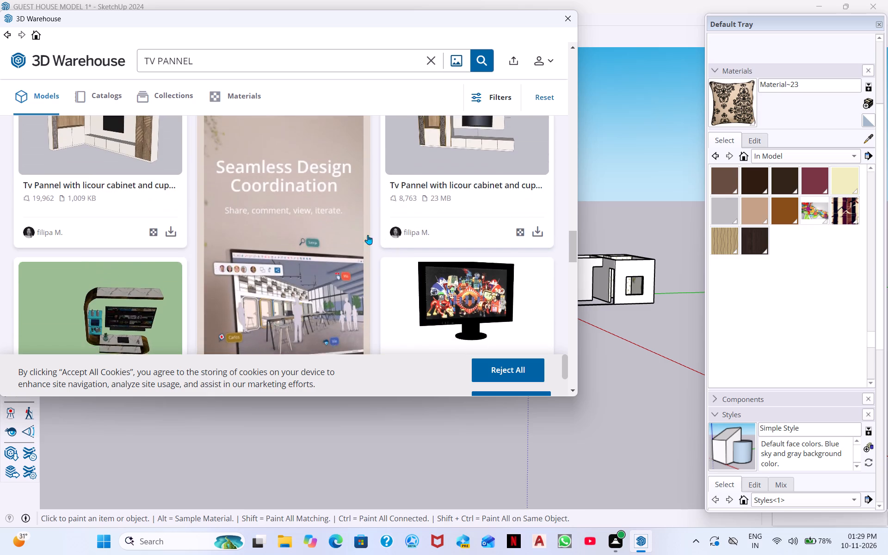
scroll(348, 240, down, 1)
scroll(466, 277, up, 2)
scroll(466, 277, down, 2)
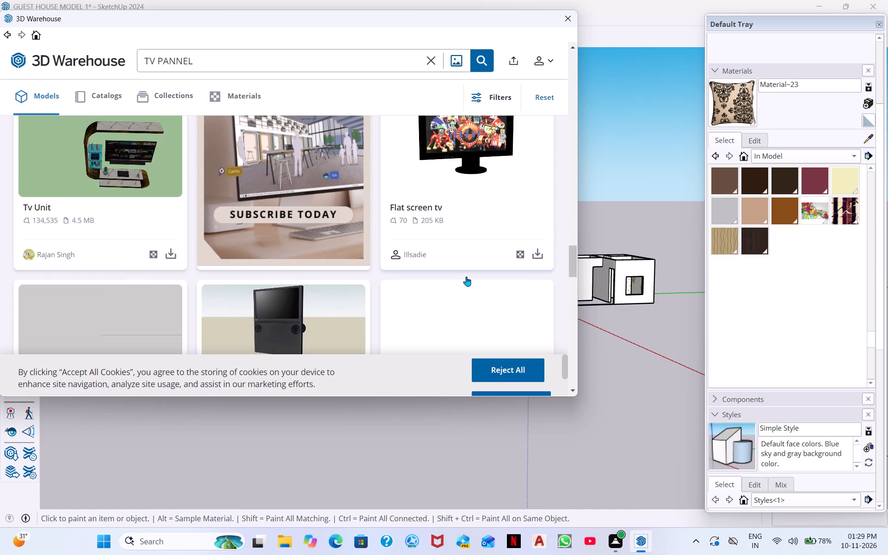
scroll(436, 267, up, 6)
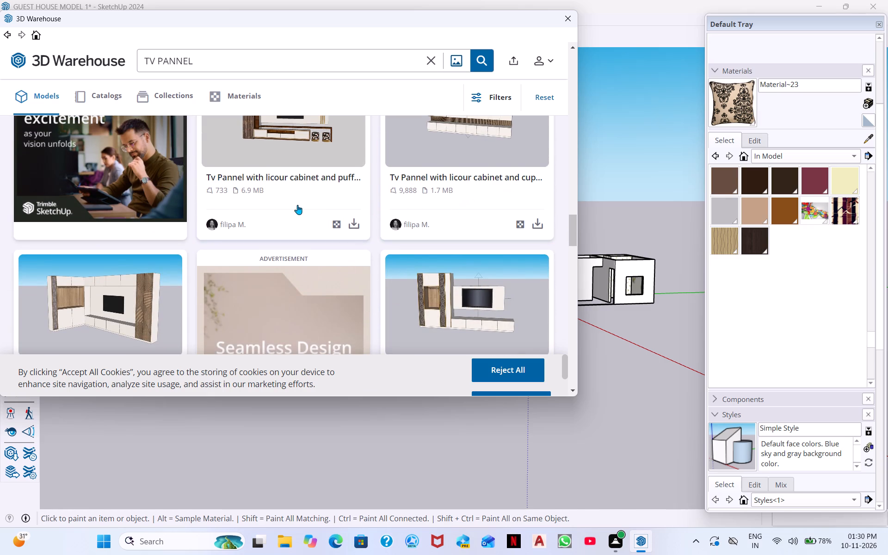
scroll(383, 197, up, 2)
scroll(476, 212, up, 4)
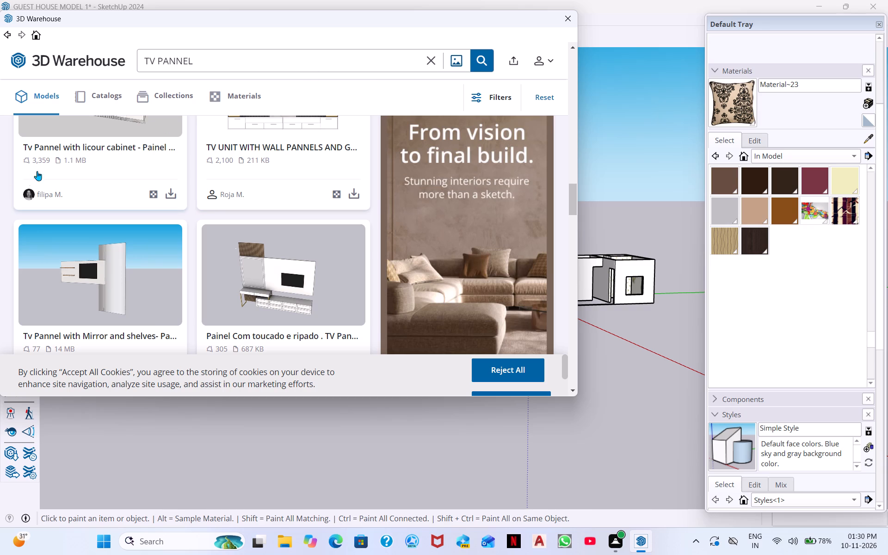
scroll(324, 357, up, 5)
scroll(300, 335, down, 2)
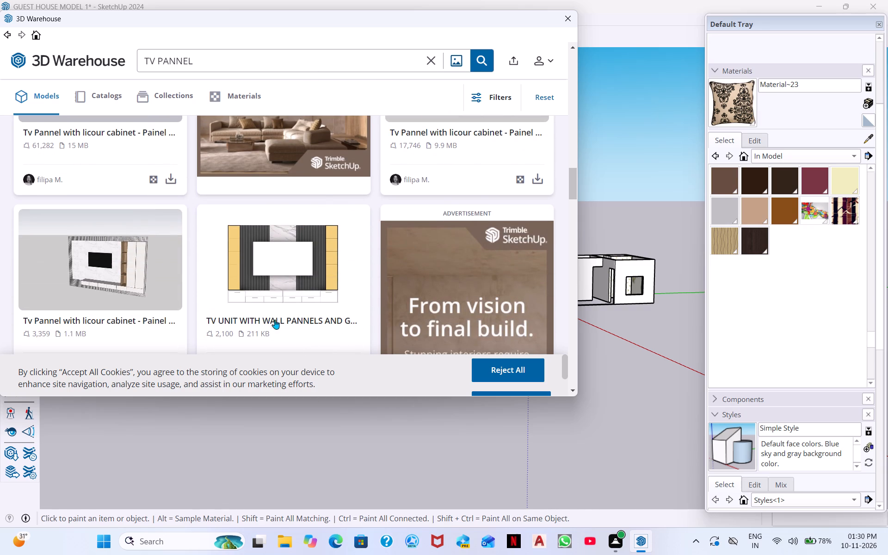
scroll(283, 321, down, 3)
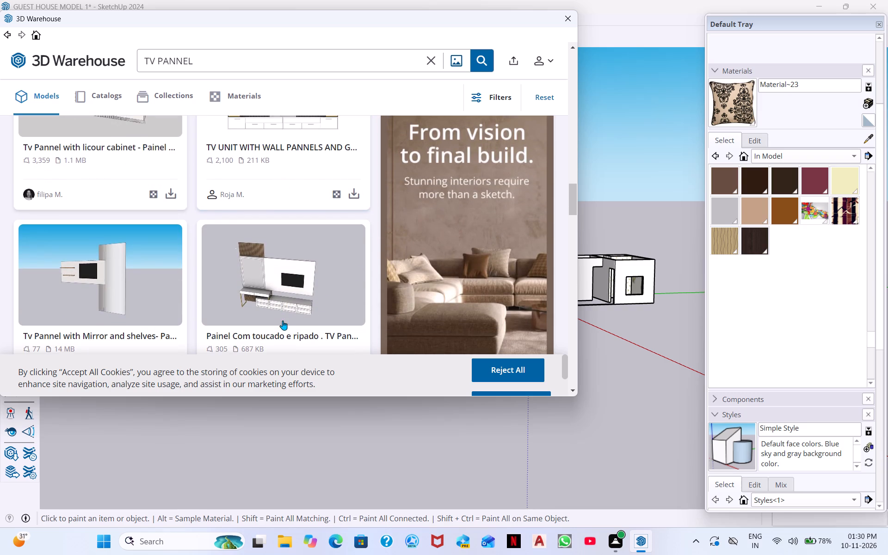
scroll(356, 225, up, 6)
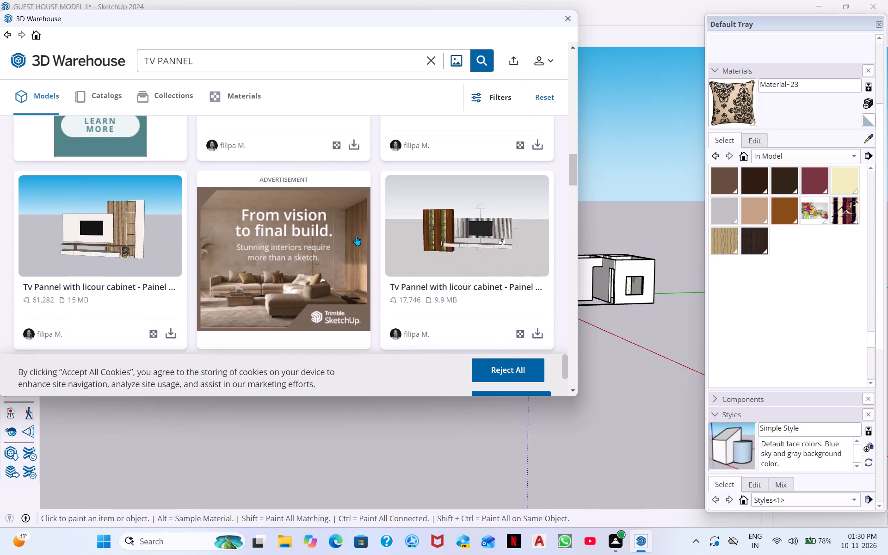
scroll(473, 290, up, 4)
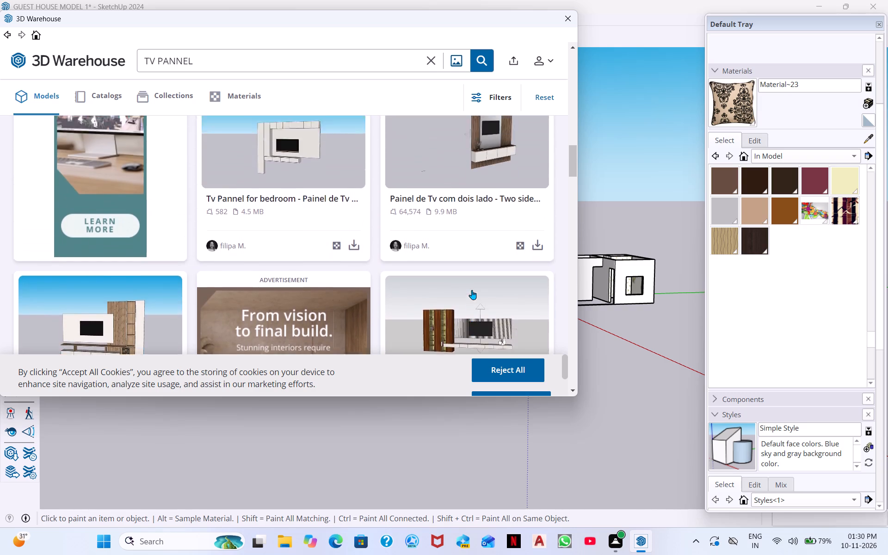
scroll(508, 319, down, 1)
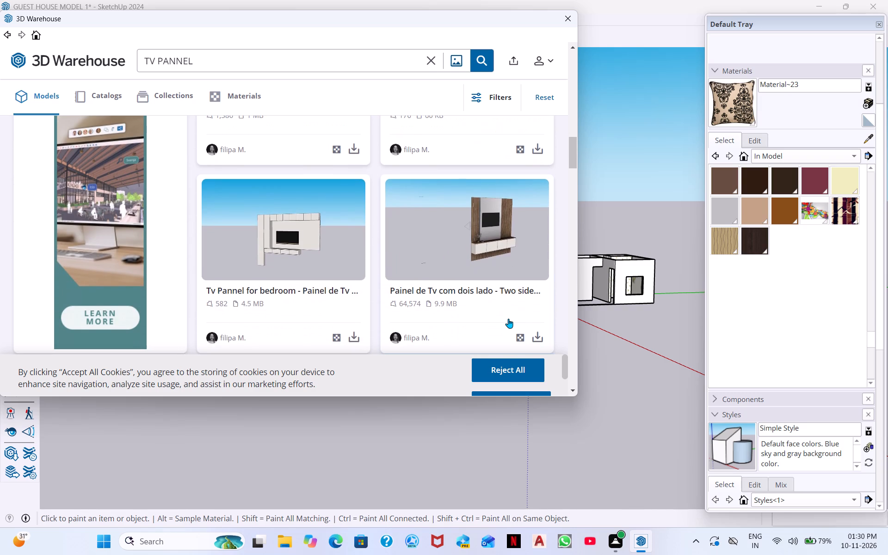
scroll(508, 319, up, 2)
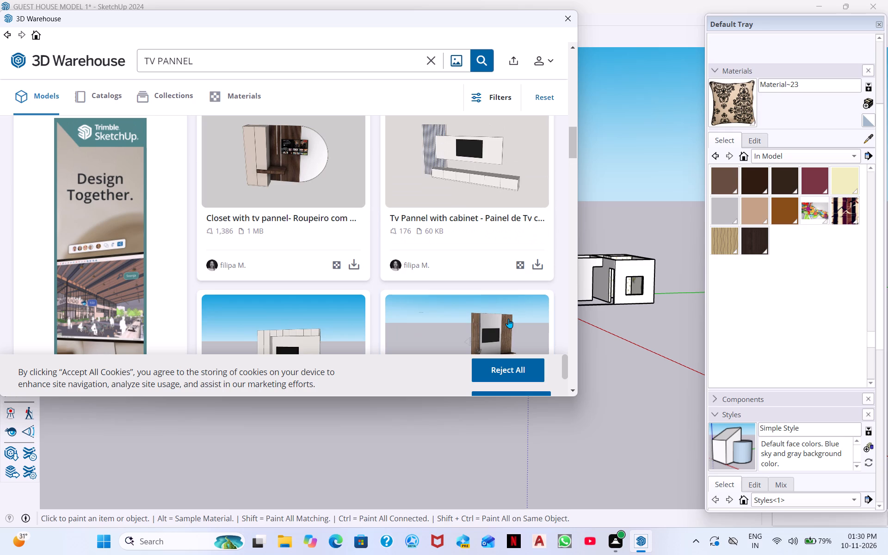
scroll(508, 319, up, 2)
scroll(508, 319, down, 2)
double_click(541, 265)
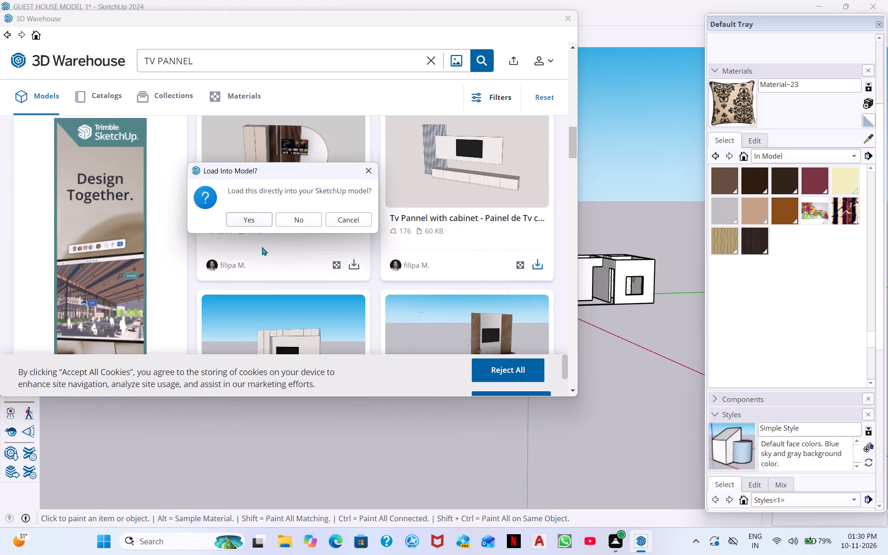
click(264, 225)
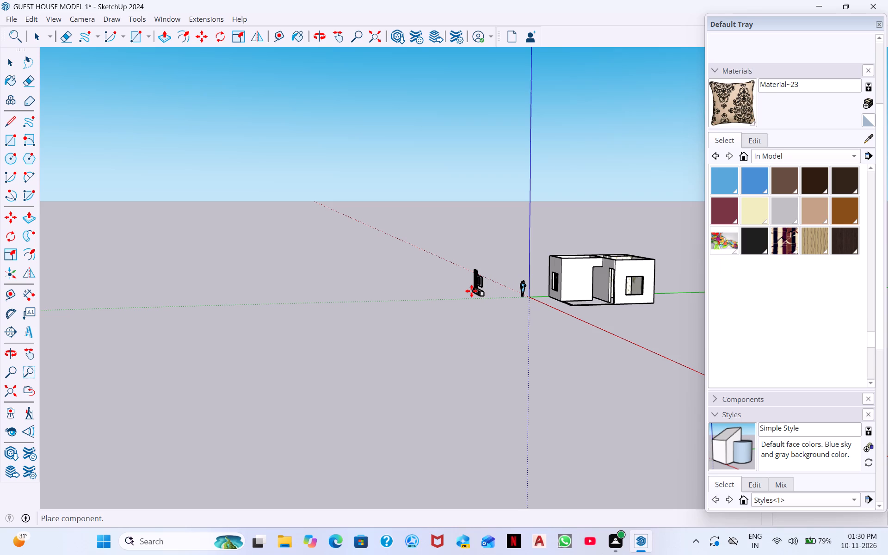
click(471, 291)
Move the TV panel by its bottom rear corner about 43' 4" to the inside floor-level corner of the living room.
middle_drag(551, 323, 259, 354)
scroll(559, 247, up, 1)
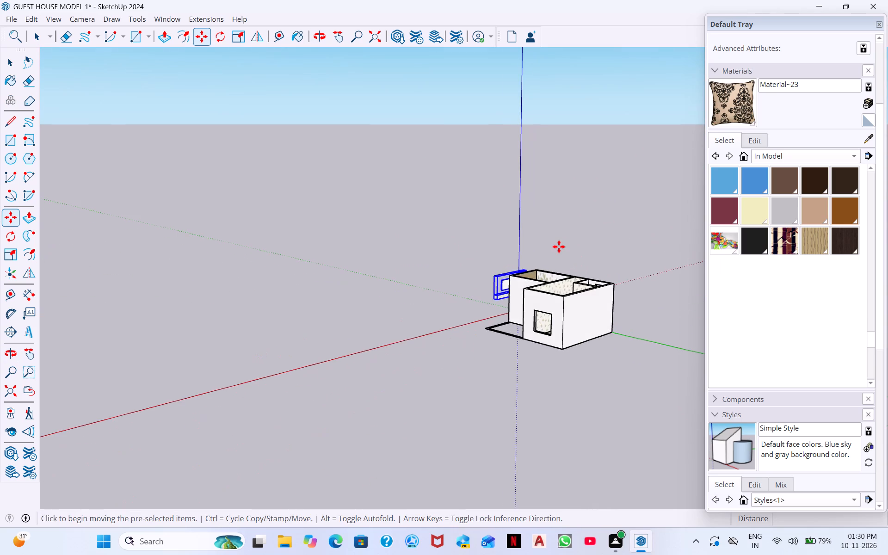
scroll(559, 247, up, 20)
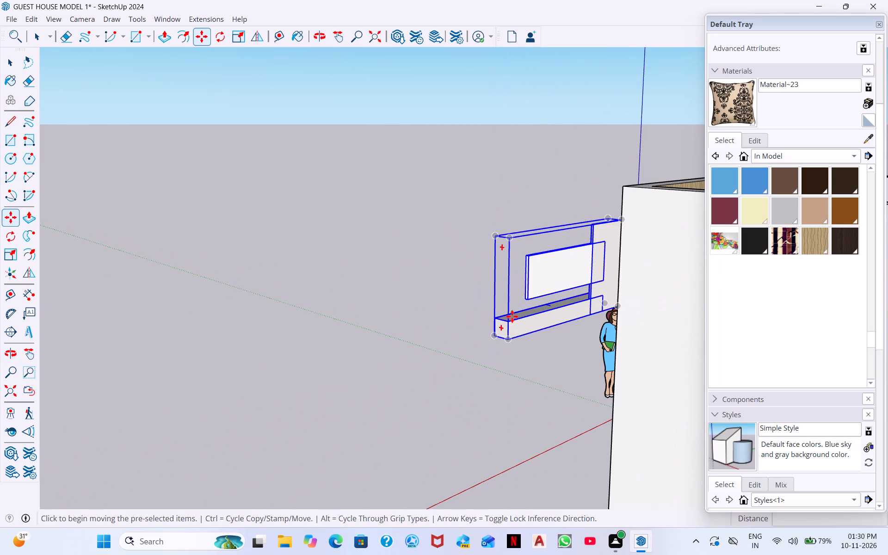
scroll(514, 321, down, 5)
middle_drag(519, 321, 688, 346)
middle_drag(259, 344, 314, 340)
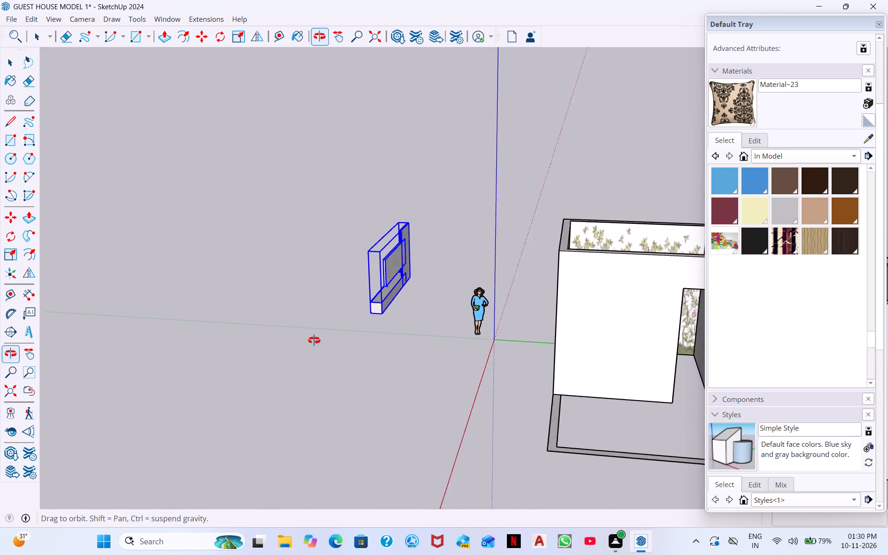
middle_drag(314, 340, 463, 301)
middle_drag(259, 341, 435, 305)
scroll(351, 356, down, 6)
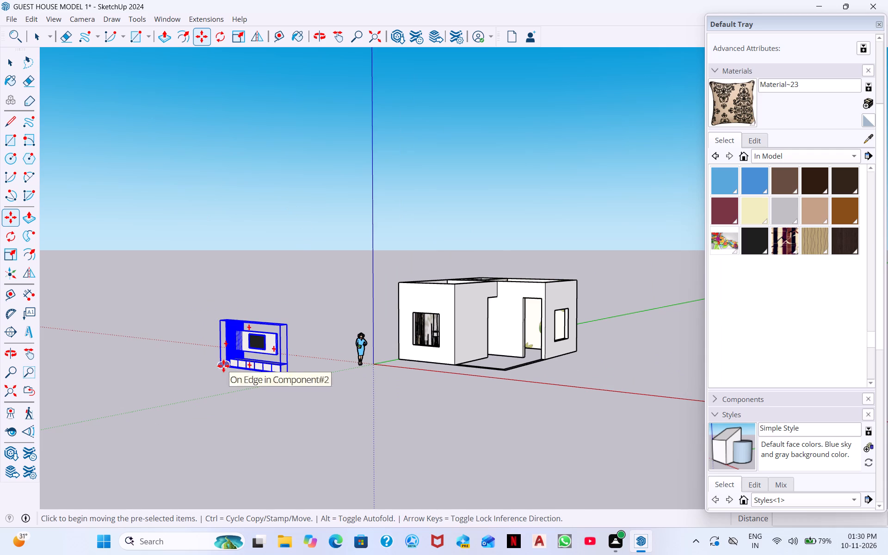
middle_drag(223, 364, 405, 421)
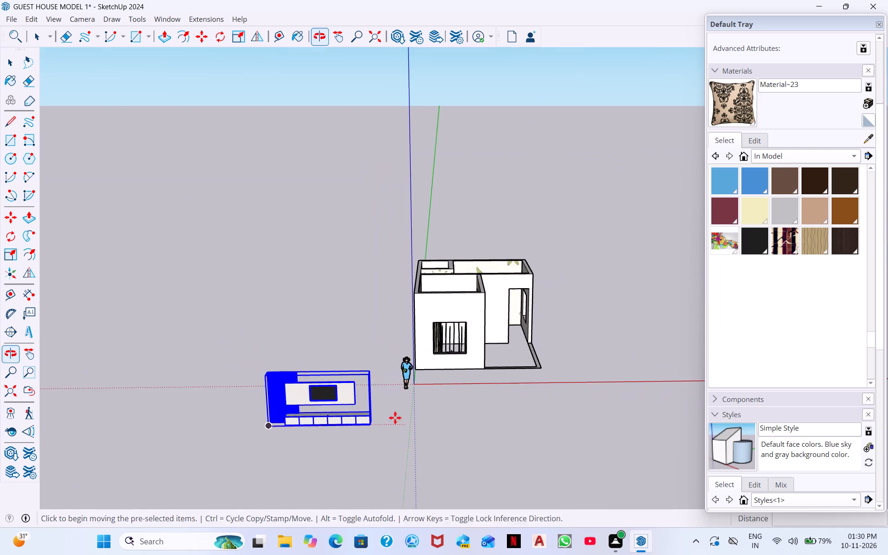
middle_drag(290, 435, 496, 415)
scroll(444, 468, up, 5)
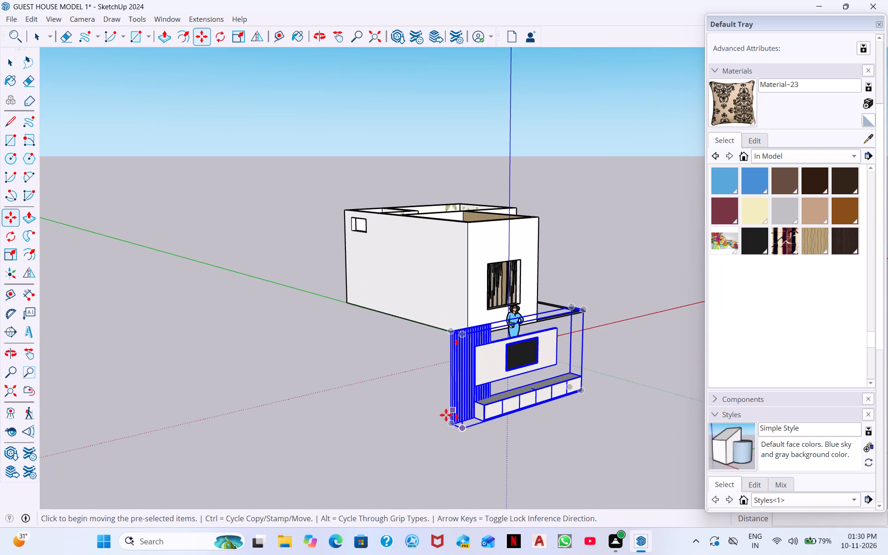
click(449, 423)
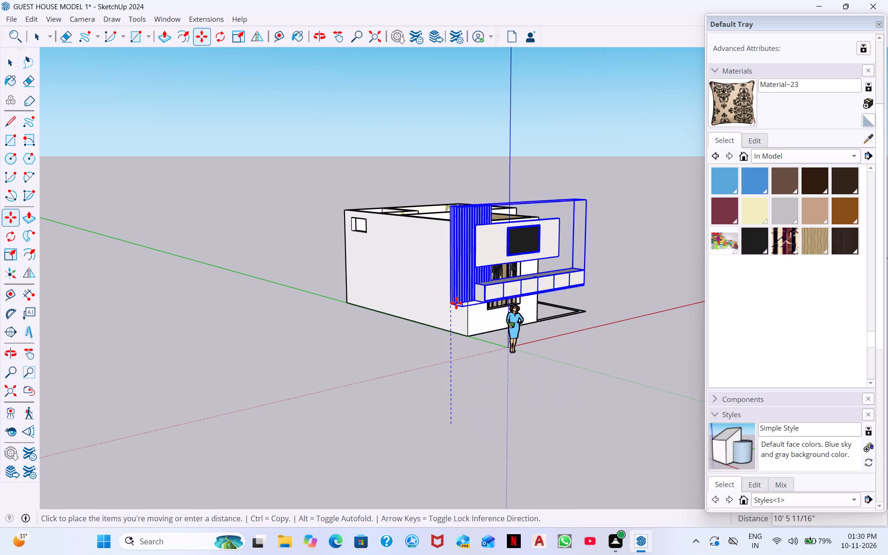
middle_drag(443, 352, 436, 204)
middle_drag(412, 342, 439, 265)
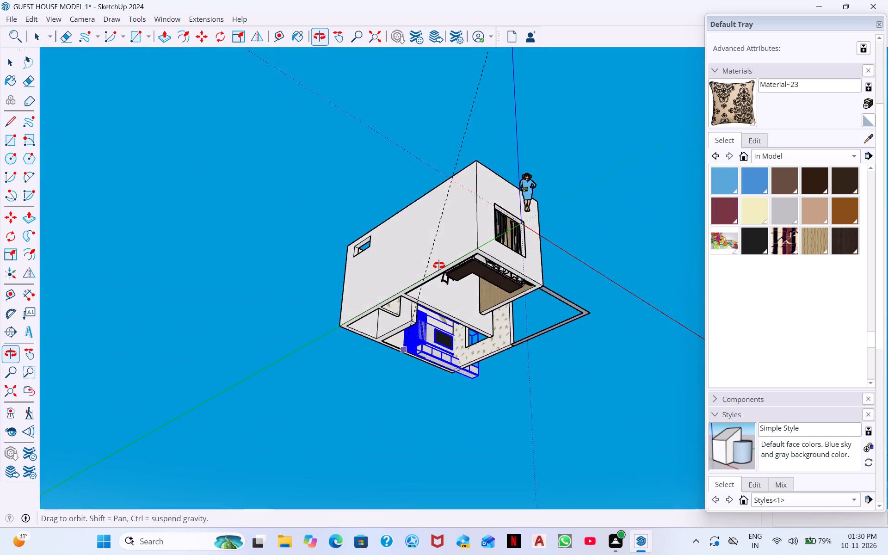
middle_drag(439, 265, 439, 265)
scroll(406, 298, up, 5)
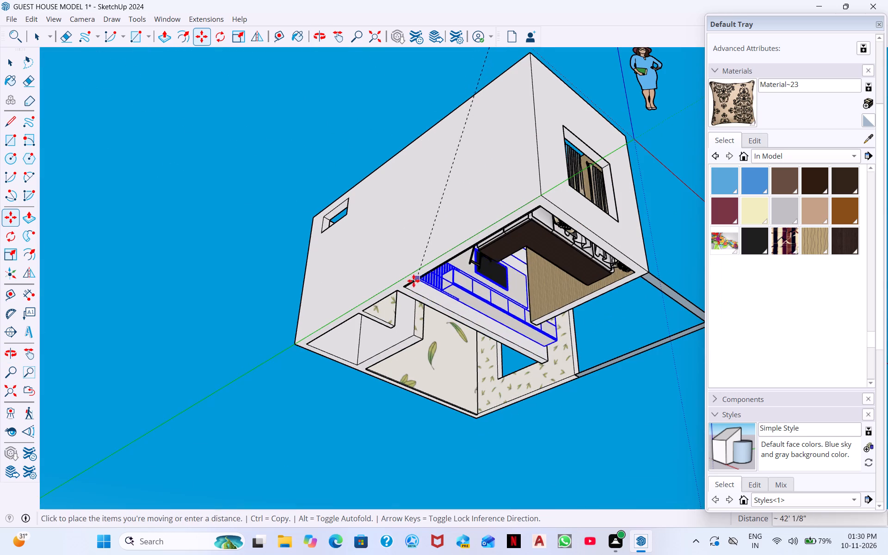
scroll(409, 288, up, 10)
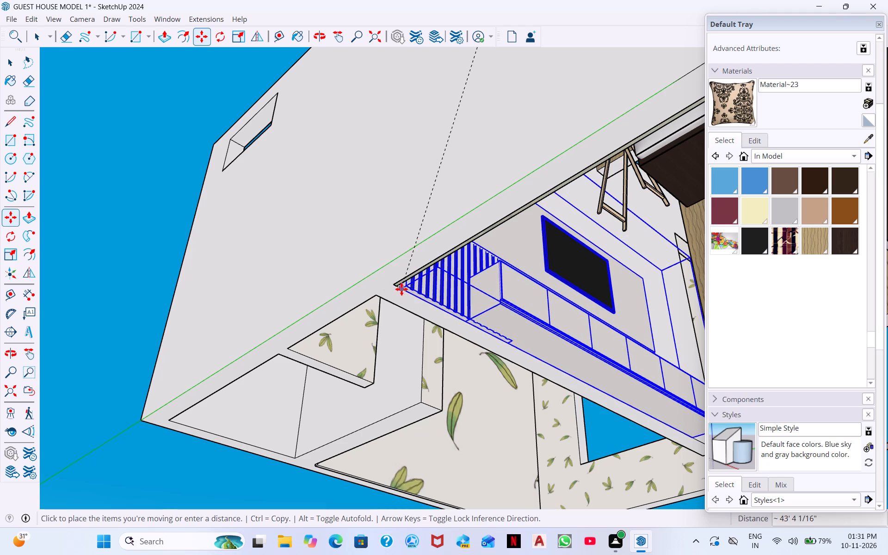
click(401, 286)
Scale the TV panel's width along the red axis to 0.58 so it fits along the living room wall.
scroll(408, 292, down, 5)
middle_drag(488, 323, 496, 354)
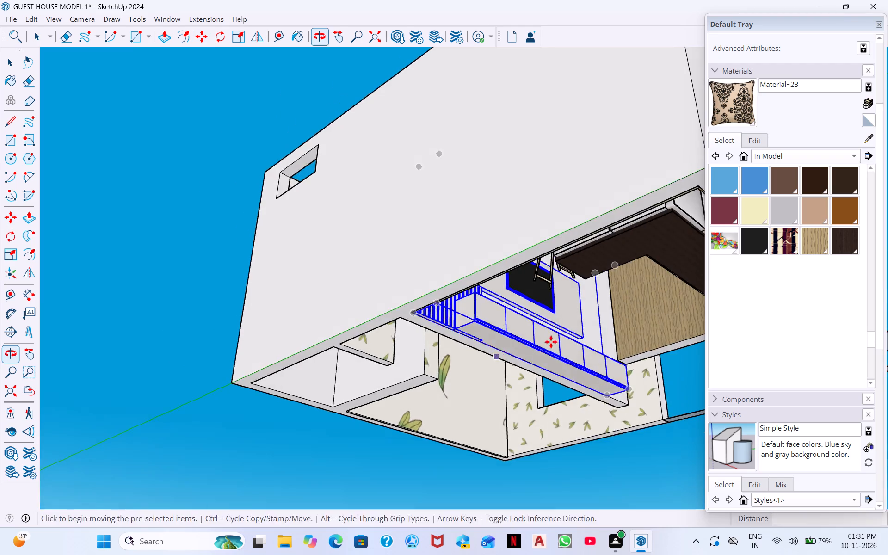
middle_drag(552, 347, 267, 535)
middle_drag(464, 378, 446, 428)
scroll(463, 382, down, 3)
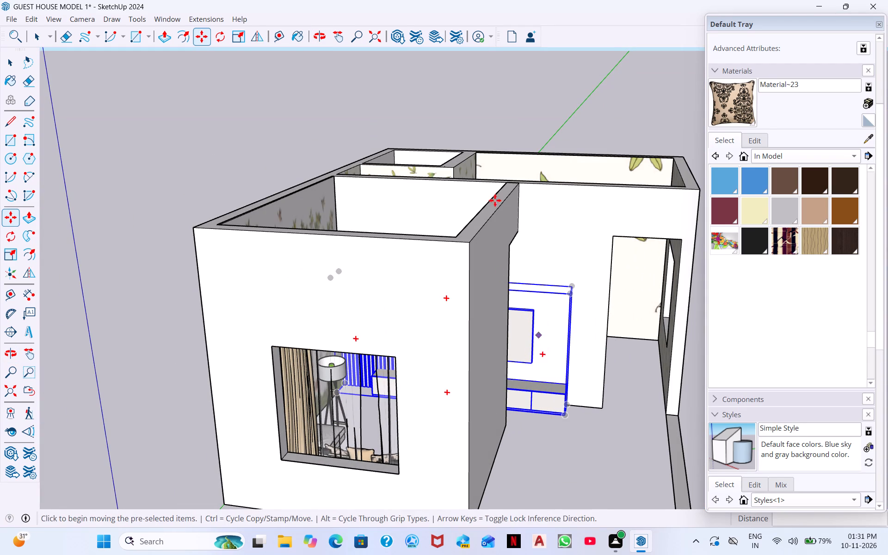
click(238, 36)
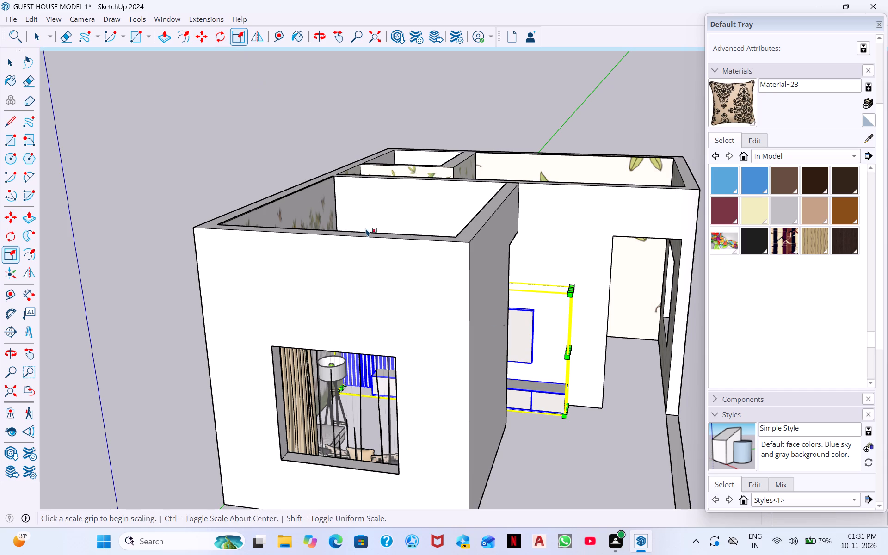
middle_drag(621, 381, 393, 308)
scroll(520, 358, up, 4)
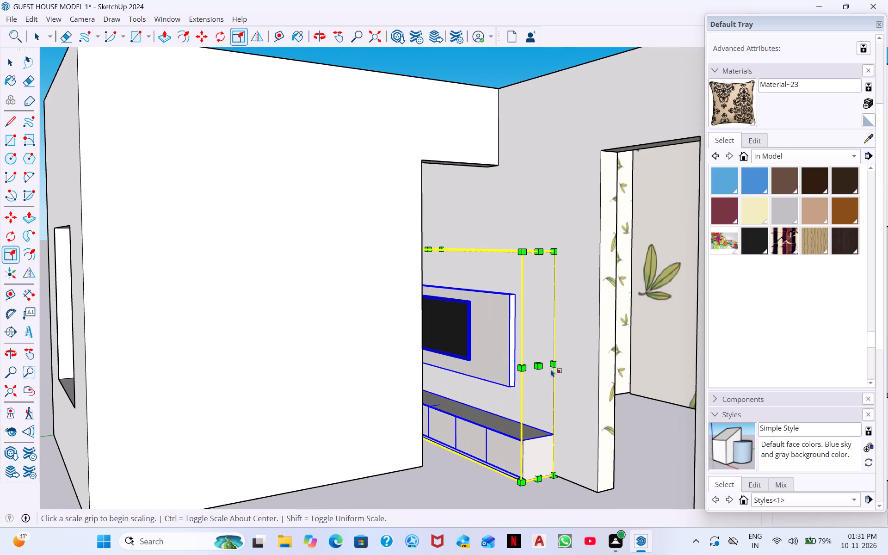
drag(542, 365, 491, 341)
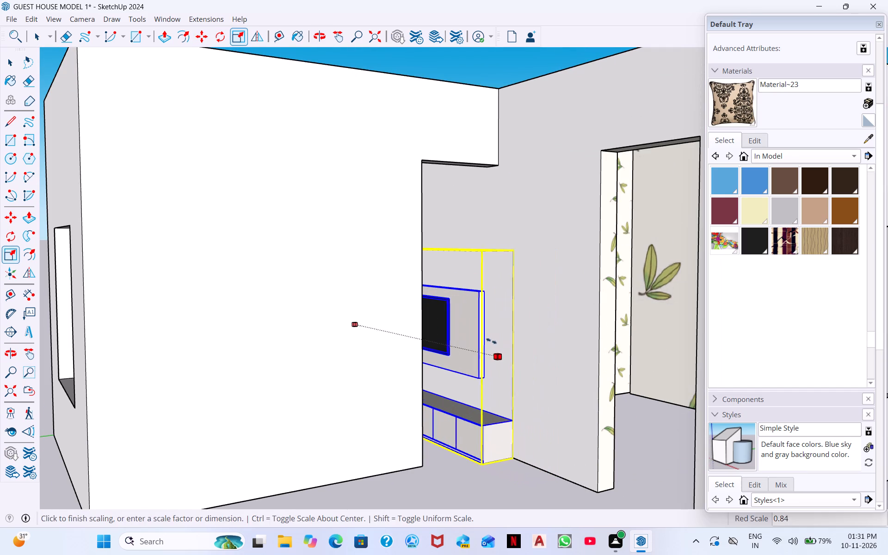
drag(491, 341, 447, 326)
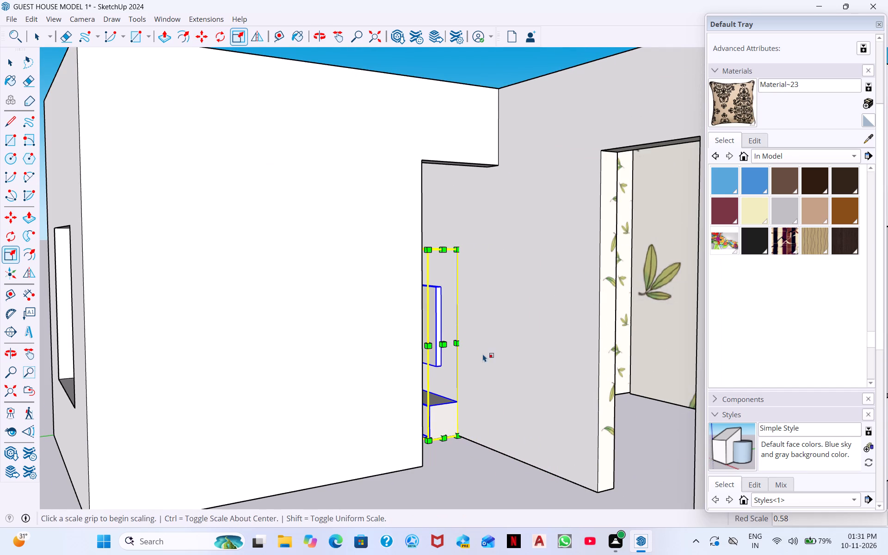
middle_drag(478, 363, 578, 529)
scroll(296, 193, down, 1)
middle_drag(301, 205, 579, 300)
scroll(483, 314, up, 3)
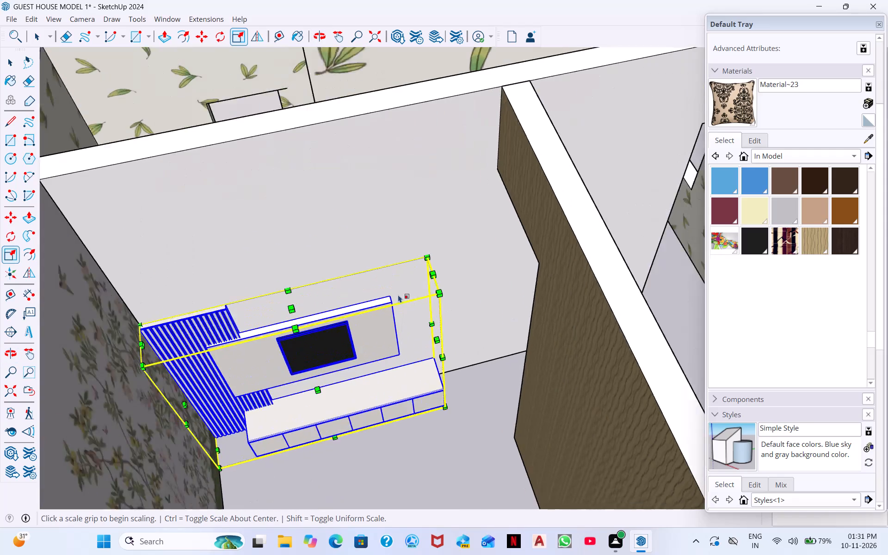
Narrow the TV panel along the red axis with a scale of about 0.90, followed by another of about 0.94.
scroll(398, 295, up, 2)
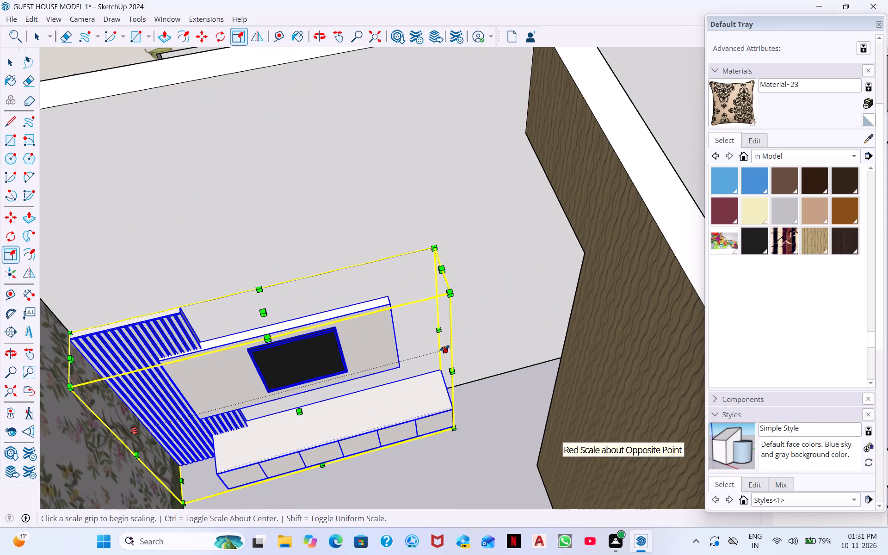
drag(444, 348, 416, 363)
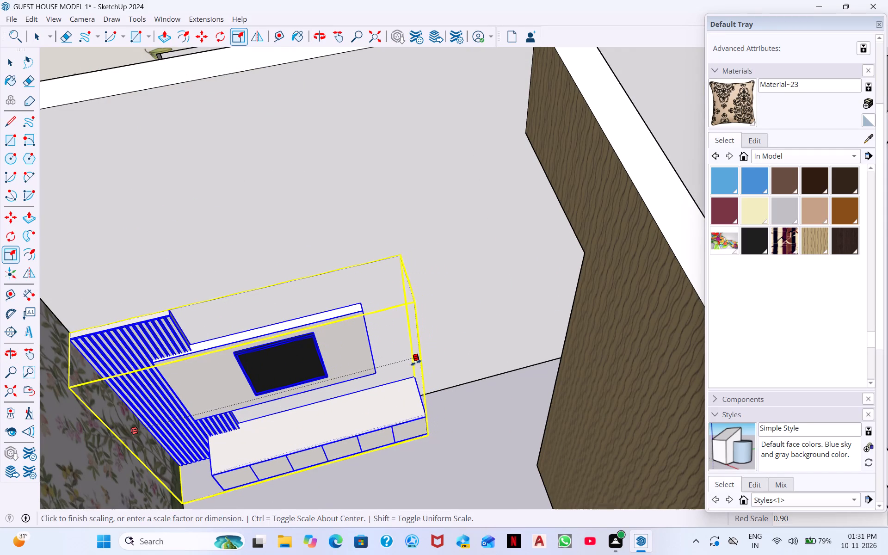
drag(416, 363, 415, 363)
click(415, 363)
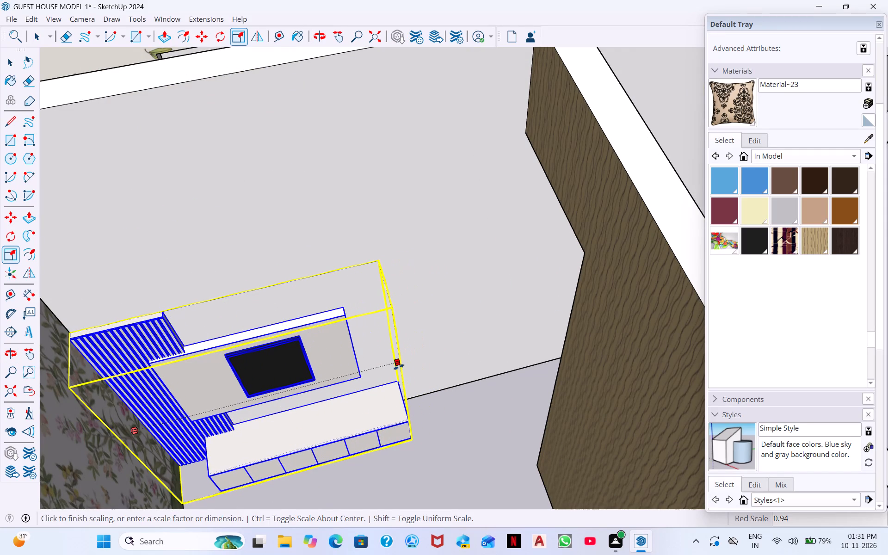
click(399, 367)
Scale the TV panel's height along the blue axis to about 1.40.
scroll(250, 308, up, 4)
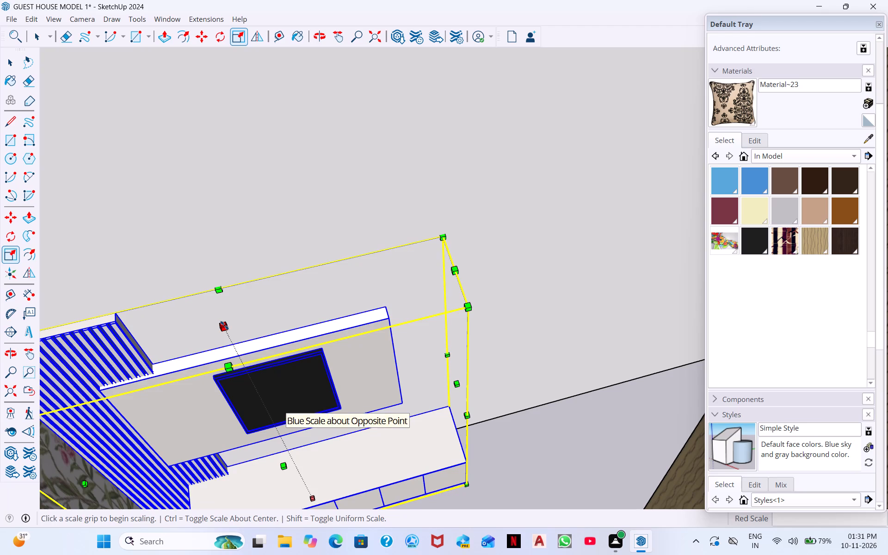
drag(224, 325, 191, 148)
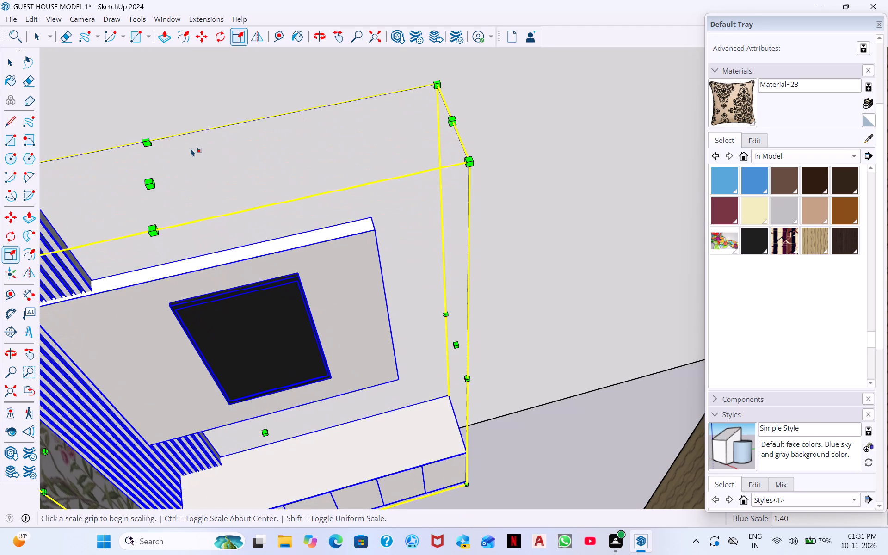
Stretch the TV panel's height further along the blue axis, past the top of the living room wall.
scroll(221, 189, down, 8)
middle_drag(368, 316, 351, 167)
middle_drag(326, 184, 359, 335)
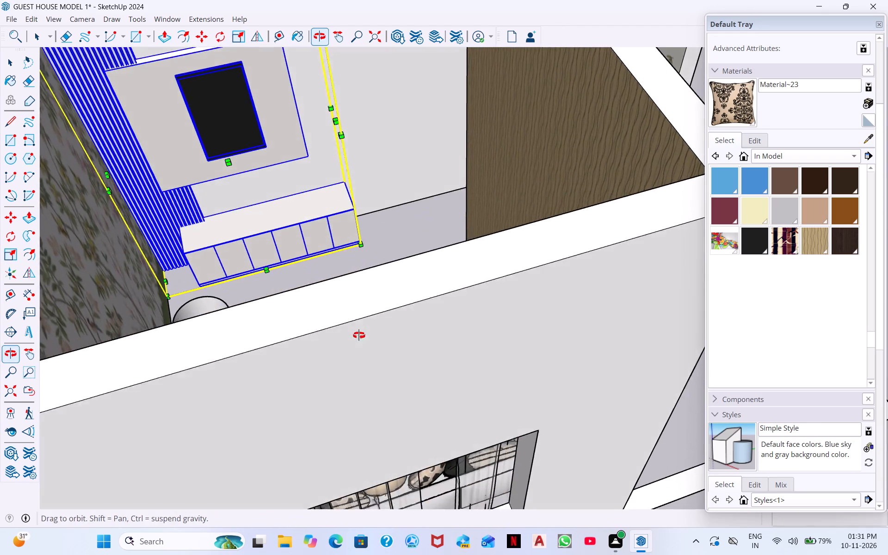
middle_drag(359, 335, 359, 337)
scroll(280, 142, down, 2)
middle_drag(262, 138, 318, 169)
scroll(325, 126, down, 2)
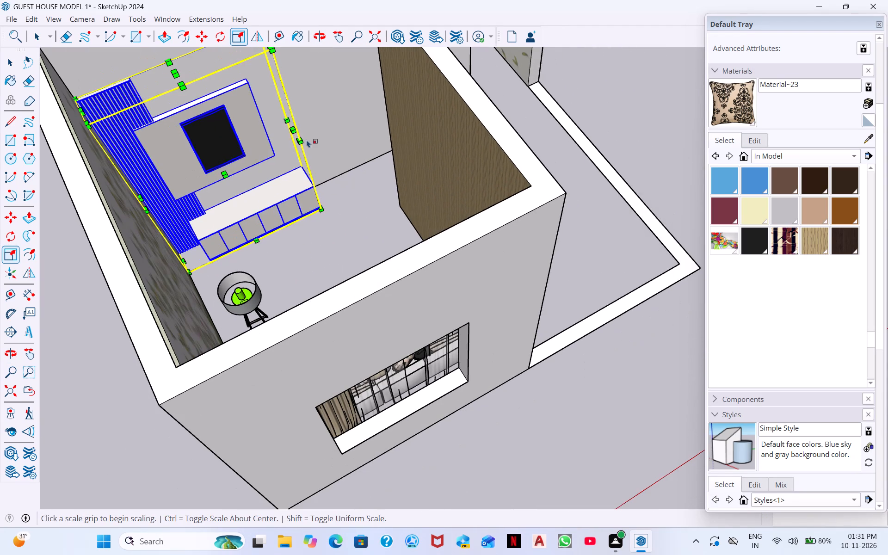
scroll(200, 89, down, 4)
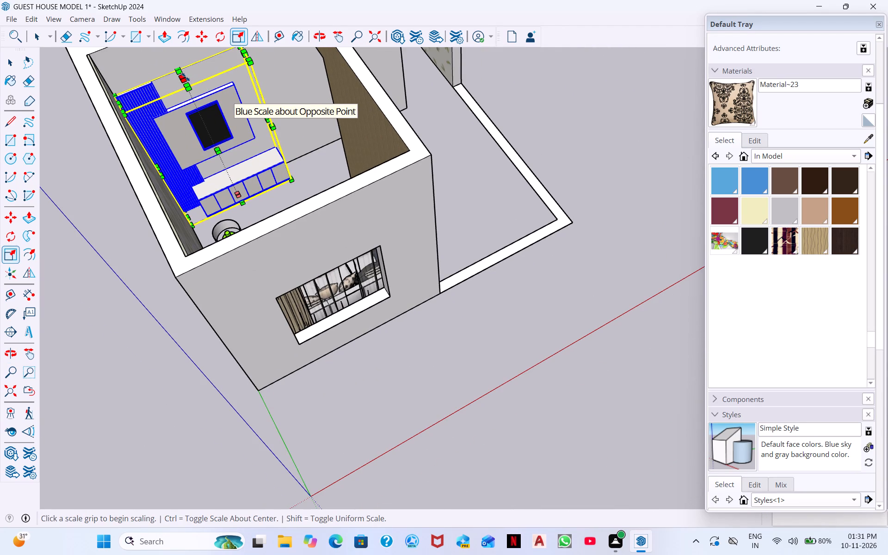
drag(185, 77, 175, 57)
scroll(167, 66, up, 5)
scroll(169, 71, down, 3)
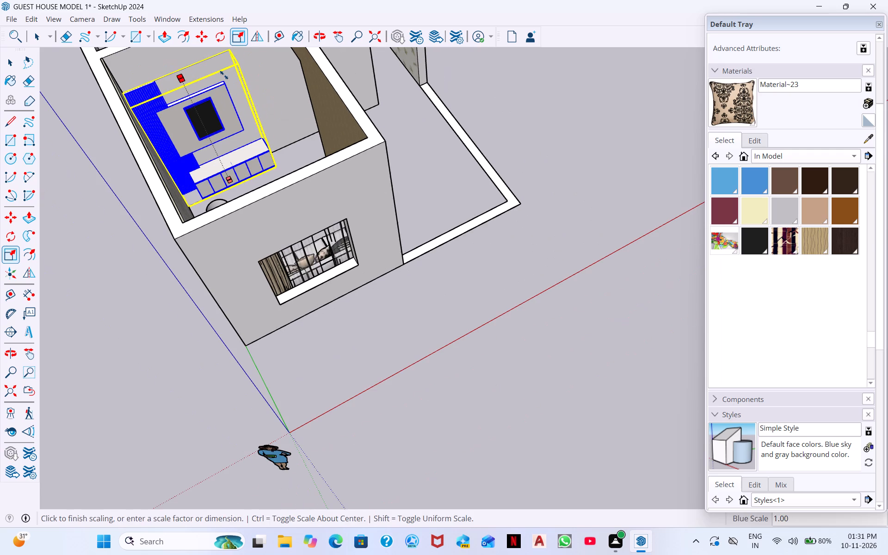
drag(179, 78, 151, 43)
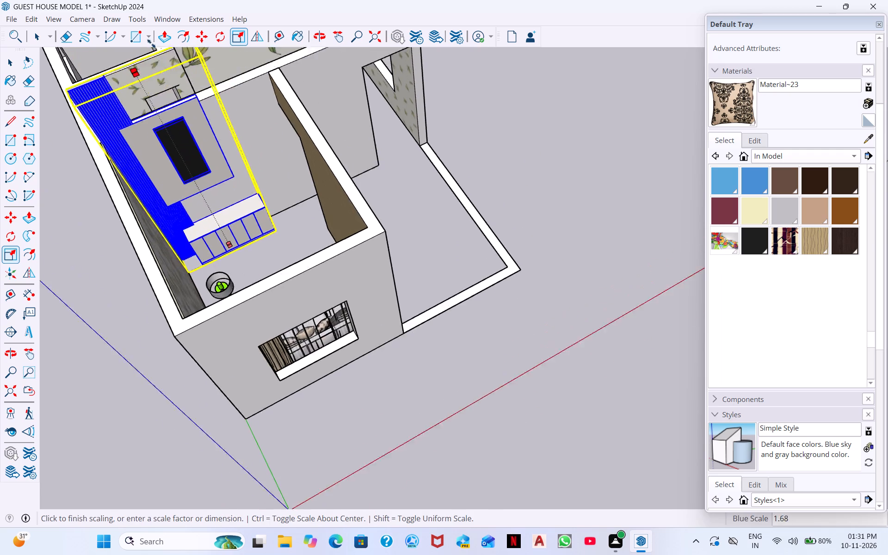
drag(151, 43, 166, 158)
drag(166, 159, 165, 163)
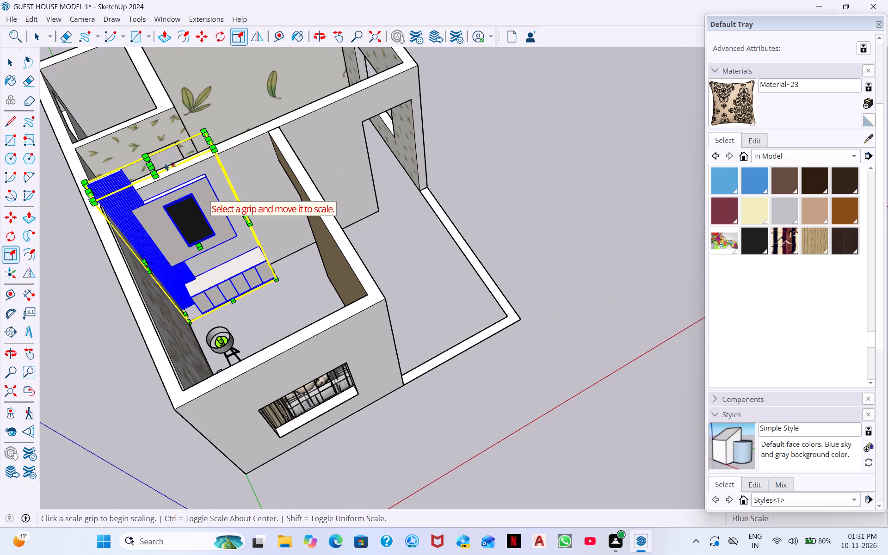
drag(165, 163, 161, 188)
Scale the TV panel's height along the blue axis to about 0.84 so its top sits near the wall top.
scroll(149, 181, up, 5)
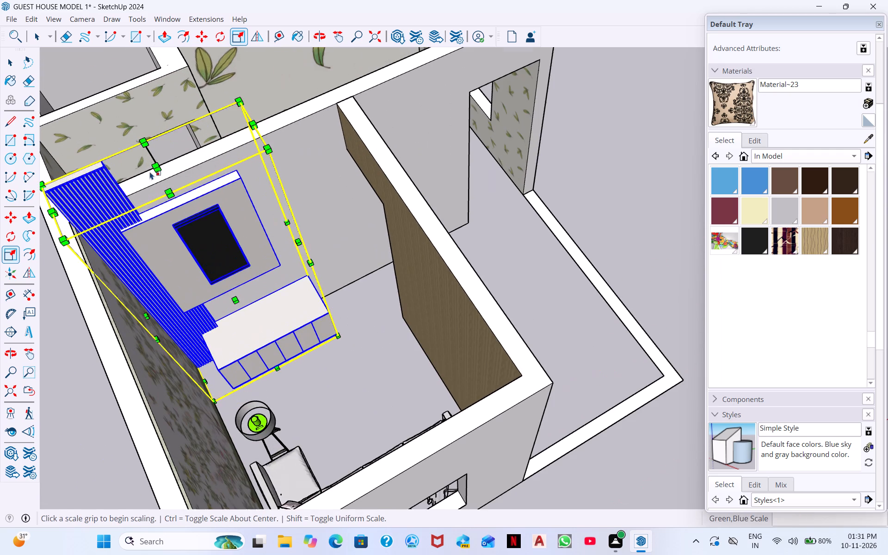
drag(157, 167, 182, 204)
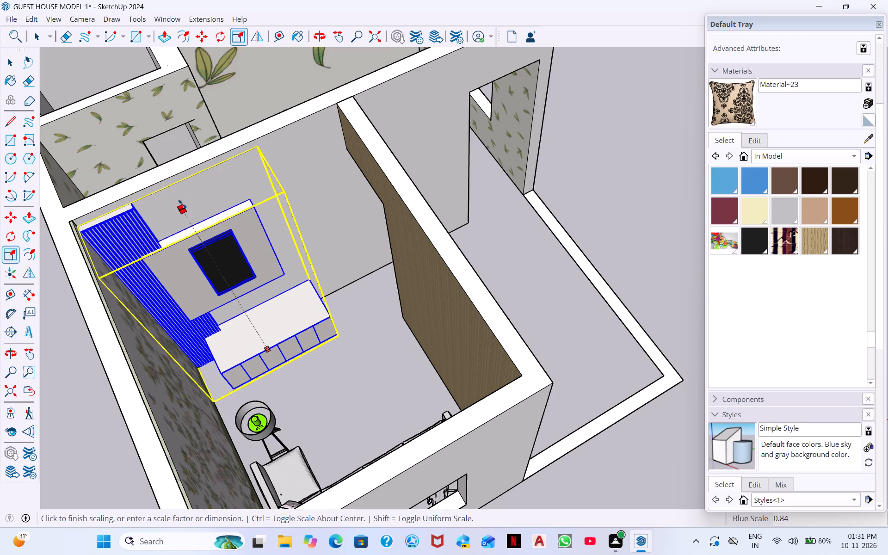
drag(182, 204, 180, 202)
Readjust the TV panel's width along the red axis, widening it first and finishing with a scale of about 0.82.
middle_drag(270, 242, 127, 180)
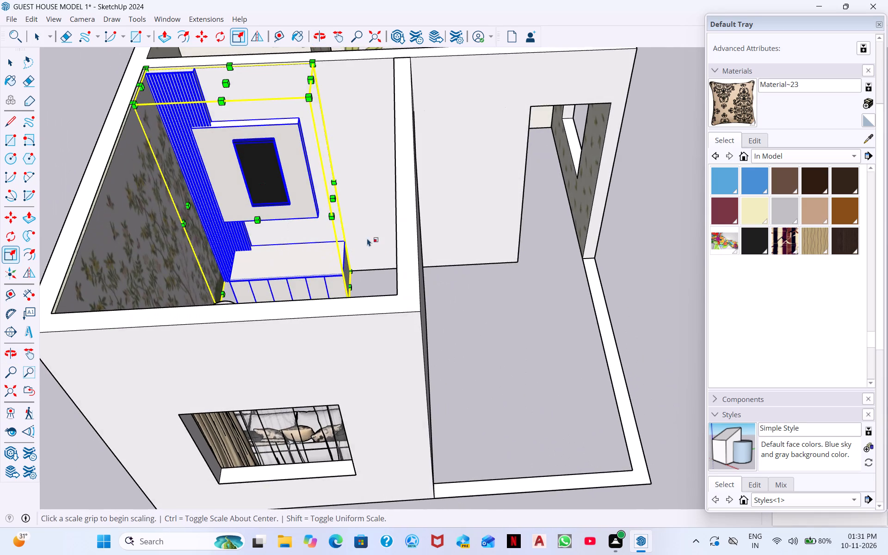
scroll(354, 206, up, 4)
drag(321, 202, 362, 208)
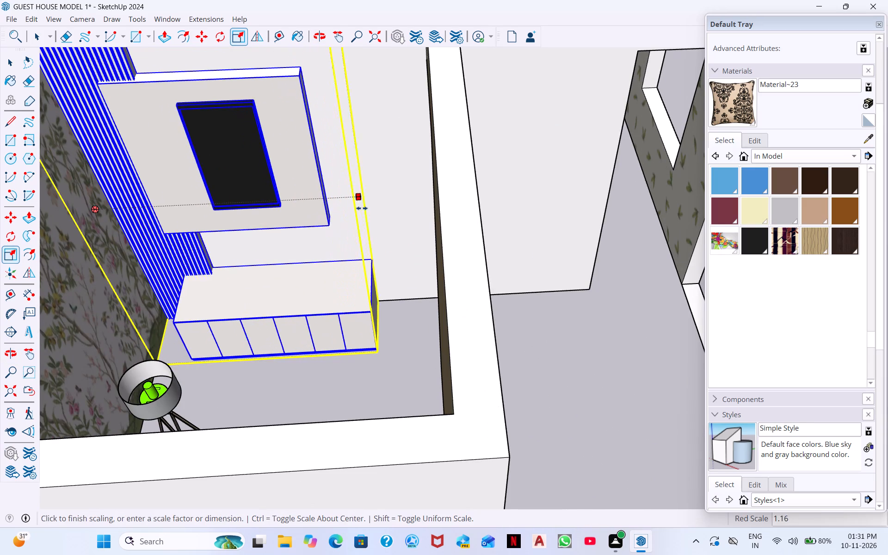
drag(362, 208, 402, 214)
middle_drag(397, 222, 445, 262)
scroll(397, 224, down, 3)
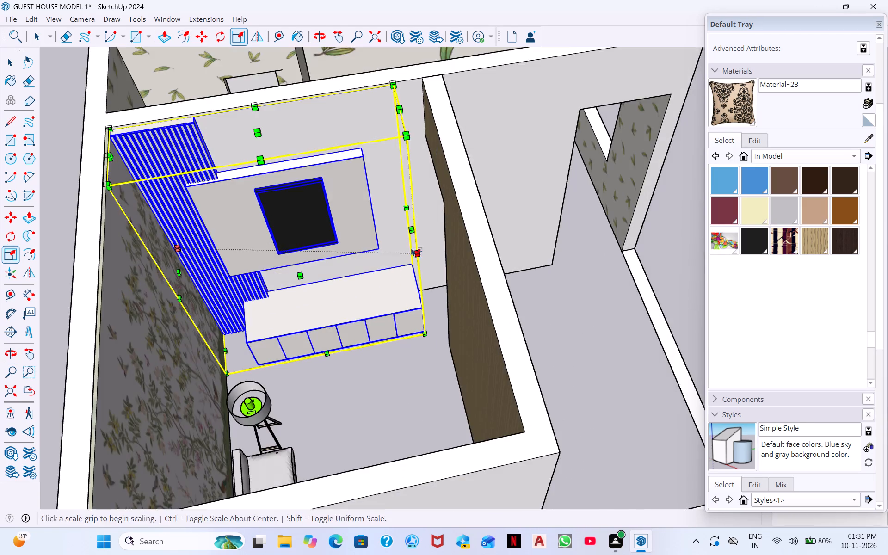
middle_drag(411, 248, 641, 259)
scroll(450, 284, up, 3)
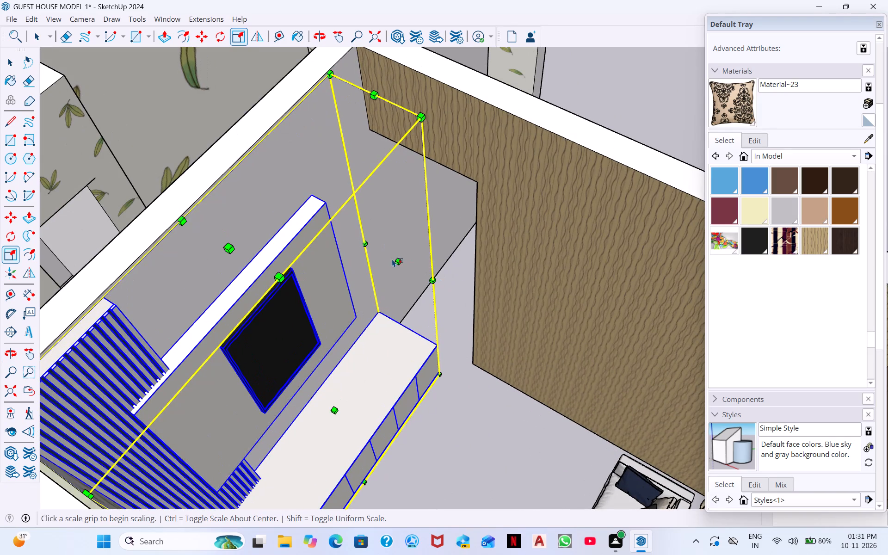
drag(400, 258, 364, 306)
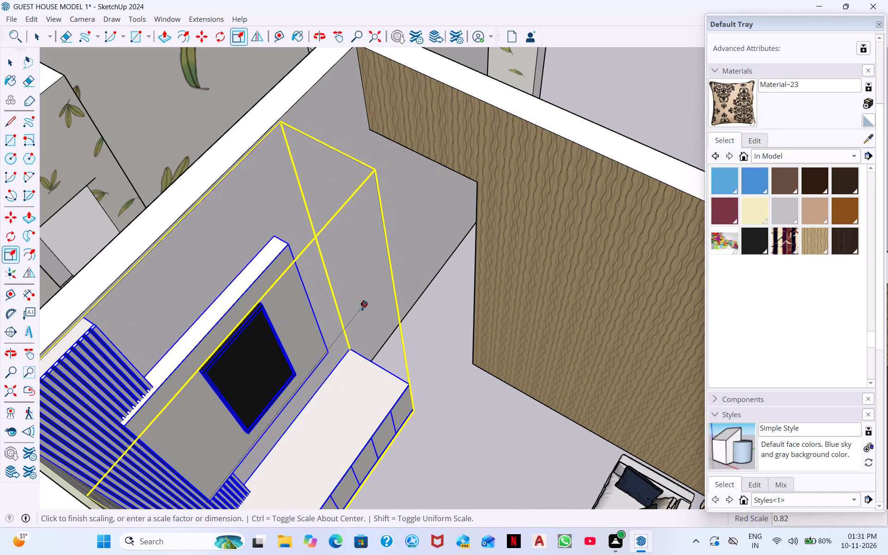
drag(364, 306, 363, 306)
Examine the resized TV panel's fit in the living room from several angles around the guest house, ending with nothing selected.
middle_drag(379, 296, 324, 173)
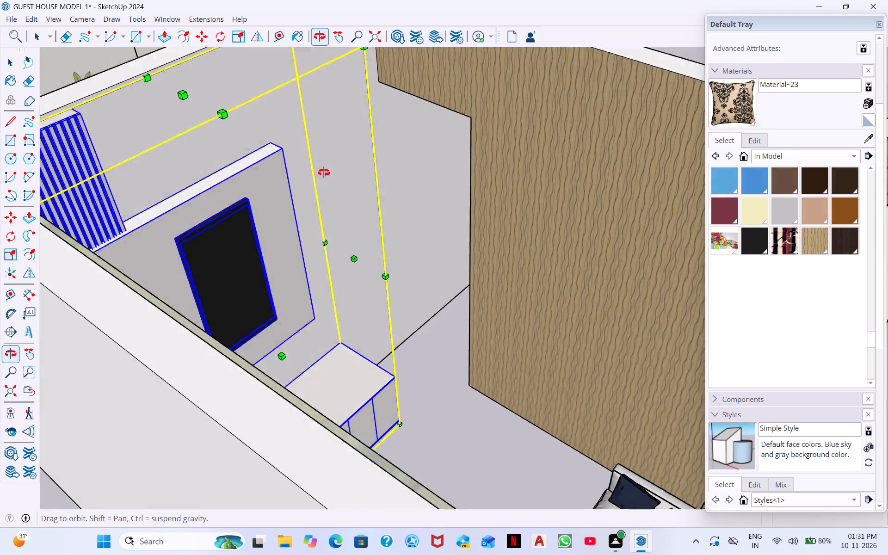
middle_drag(324, 173, 324, 172)
middle_drag(363, 244, 224, 280)
middle_drag(333, 237, 314, 365)
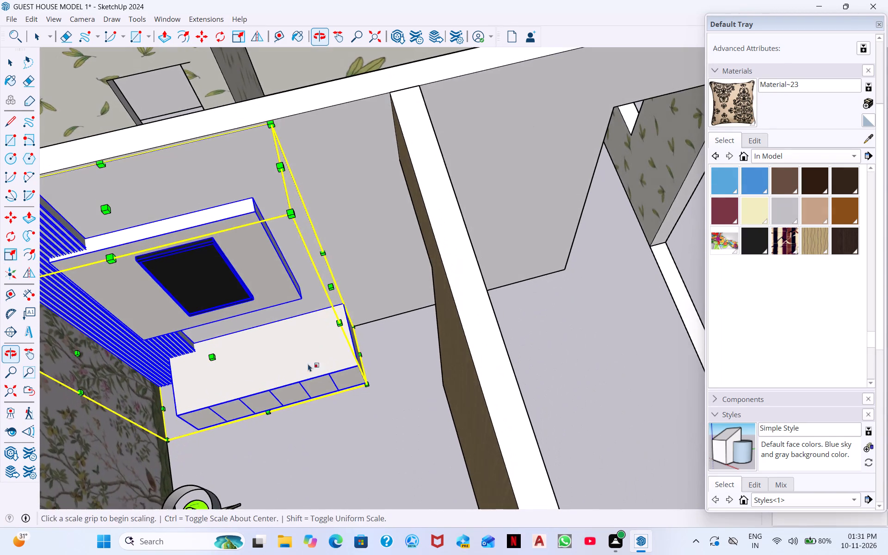
middle_drag(329, 331, 333, 272)
middle_drag(333, 446, 210, 448)
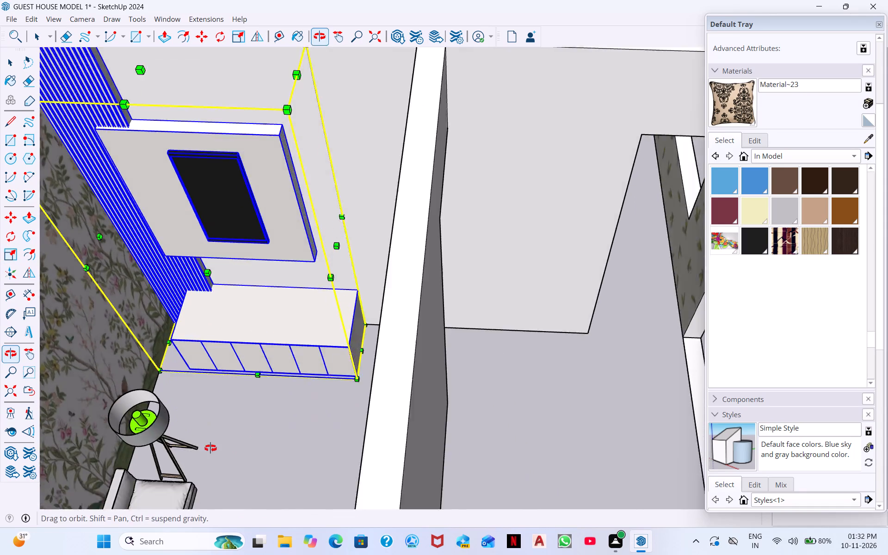
middle_drag(210, 448, 201, 438)
scroll(240, 383, down, 1)
scroll(272, 363, up, 4)
scroll(315, 330, down, 9)
middle_drag(276, 321, 333, 242)
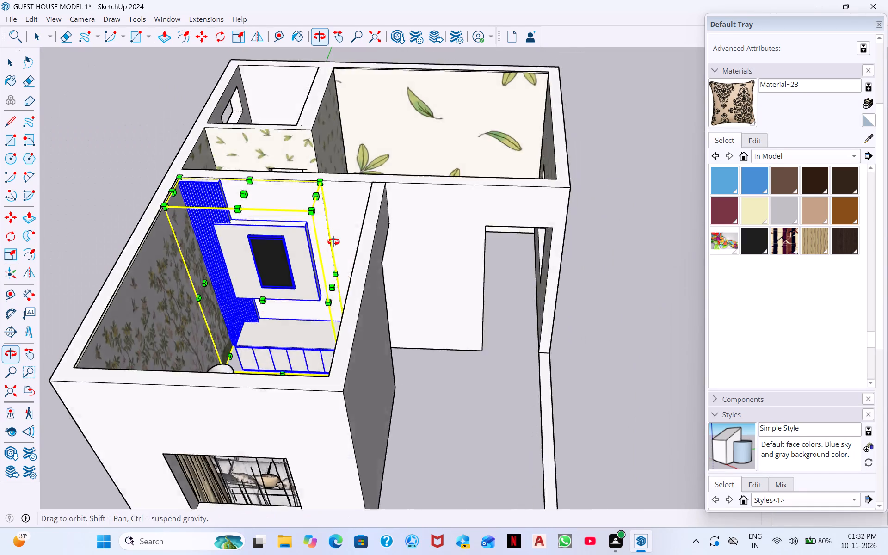
middle_drag(333, 242, 351, 218)
scroll(325, 273, down, 1)
middle_drag(300, 297, 363, 216)
middle_drag(363, 248, 358, 301)
scroll(358, 298, down, 6)
middle_drag(378, 311, 417, 401)
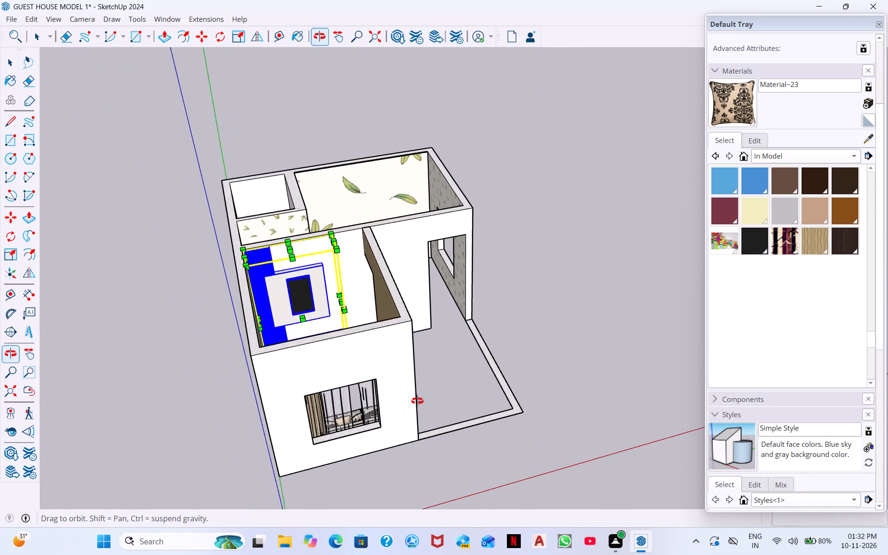
middle_drag(417, 401, 483, 435)
middle_drag(291, 301, 653, 329)
scroll(585, 361, down, 1)
middle_drag(570, 378, 674, 216)
middle_drag(580, 293, 574, 315)
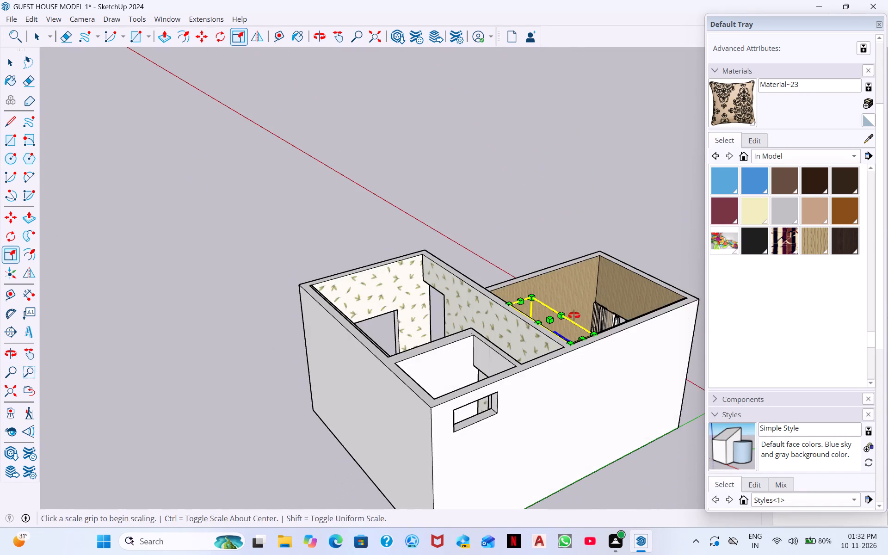
middle_drag(574, 315, 183, 271)
middle_drag(433, 315, 266, 300)
middle_drag(439, 283, 319, 289)
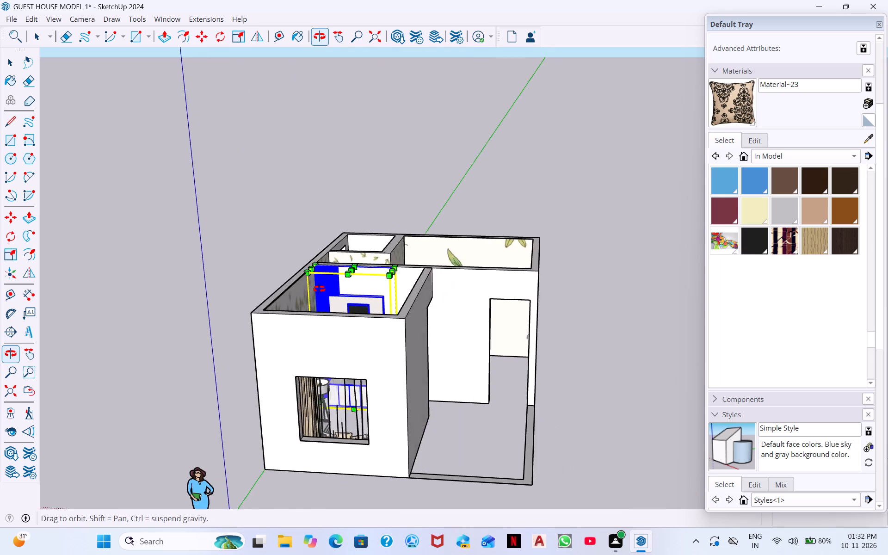
middle_drag(319, 289, 211, 279)
scroll(348, 284, up, 5)
scroll(399, 248, down, 5)
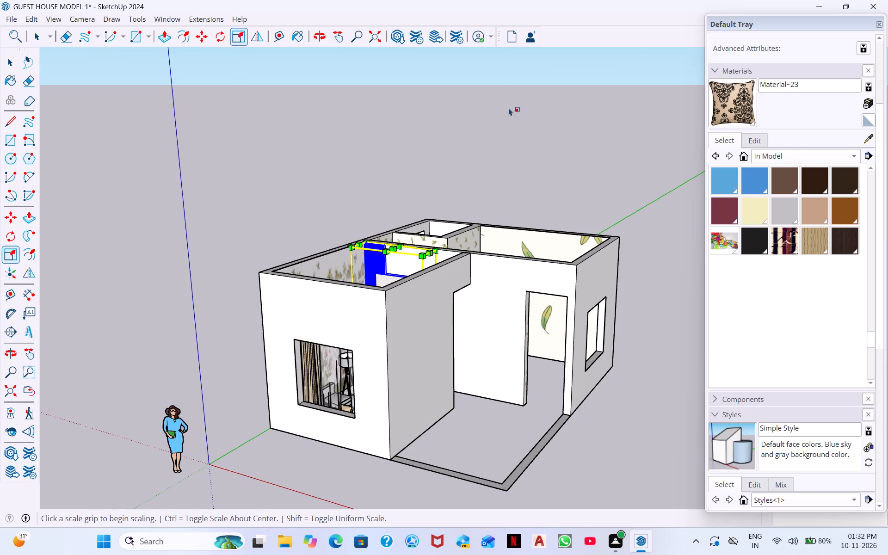
scroll(477, 139, down, 4)
middle_drag(444, 313, 308, 314)
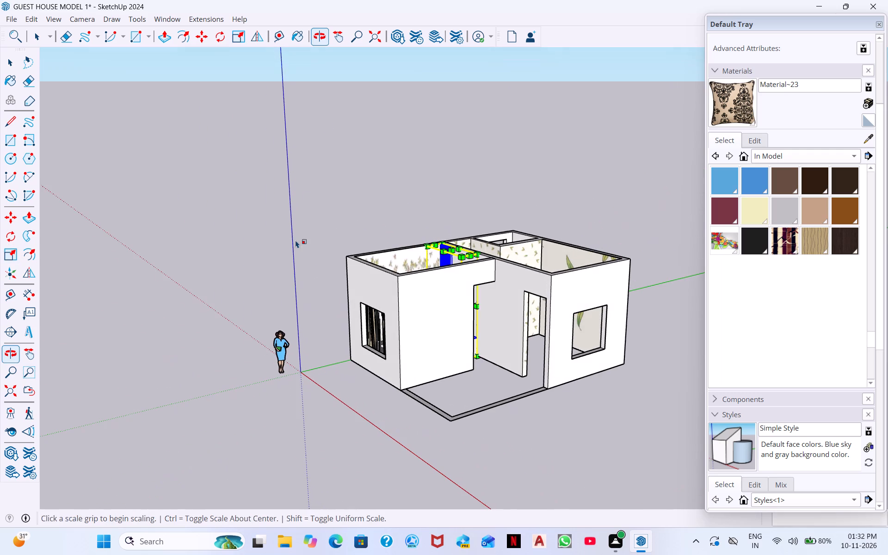
key(space)
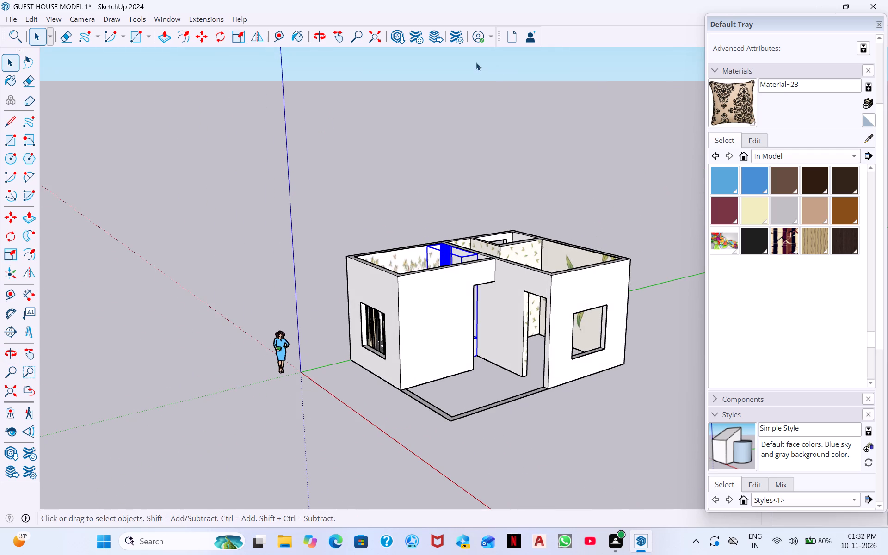
click(468, 107)
Explode the TV panel with cabinet component, including the four components nested inside it.
middle_drag(515, 299, 751, 374)
scroll(400, 270, up, 4)
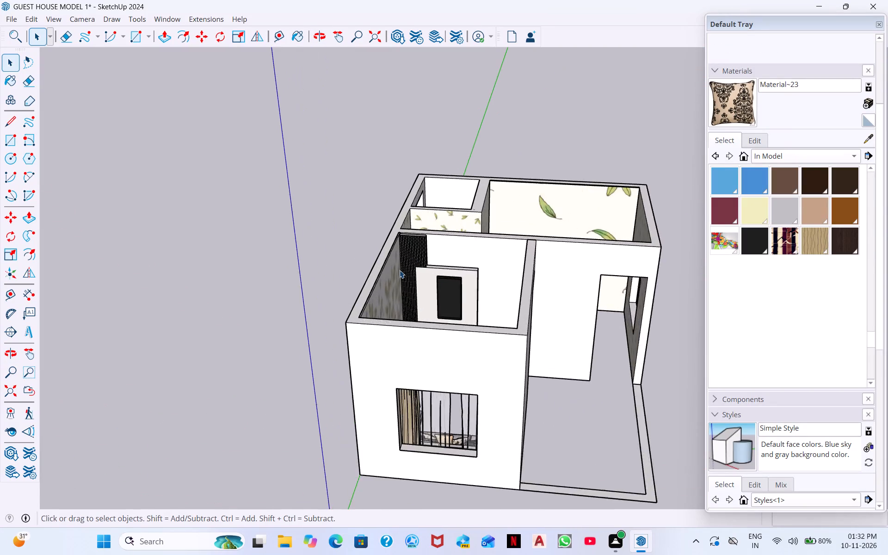
scroll(400, 270, up, 6)
scroll(505, 271, up, 4)
scroll(426, 290, up, 6)
click(416, 333)
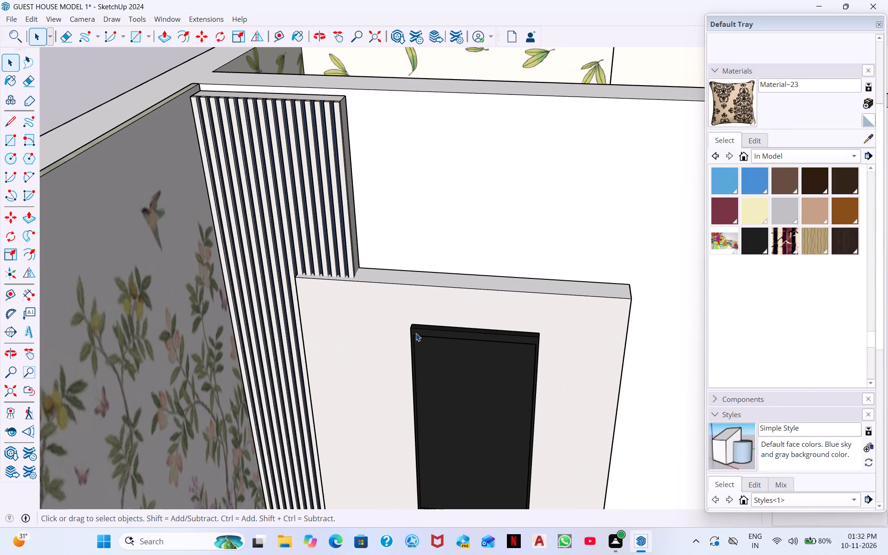
click(32, 21)
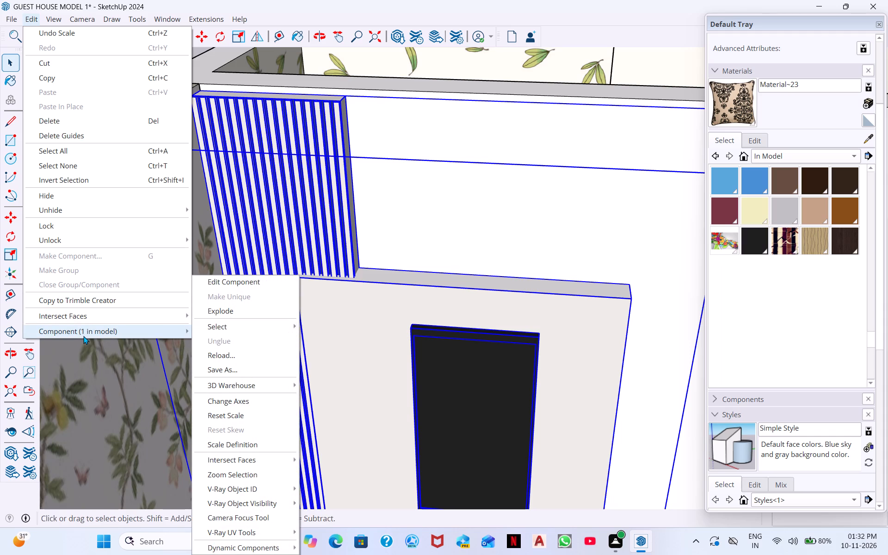
click(234, 313)
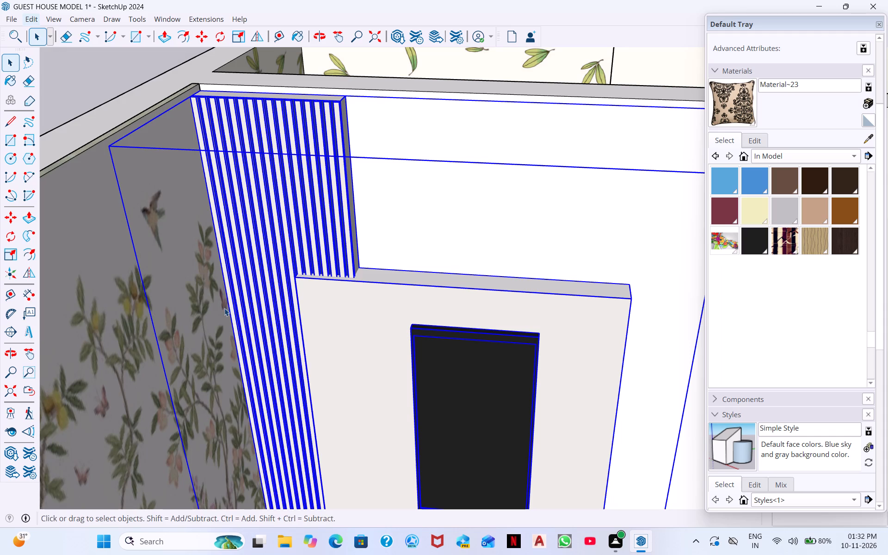
click(25, 20)
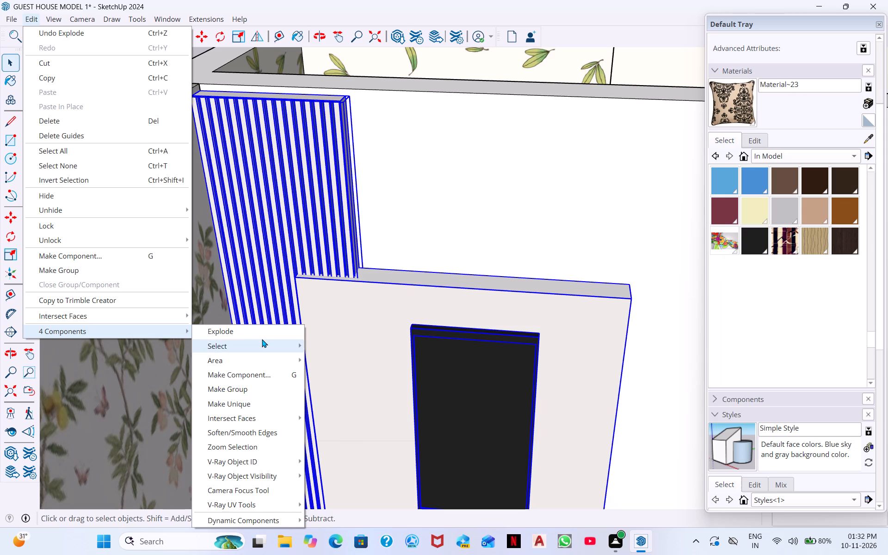
click(267, 331)
Delete the black front face of the TV screen on the exploded TV panel.
click(442, 339)
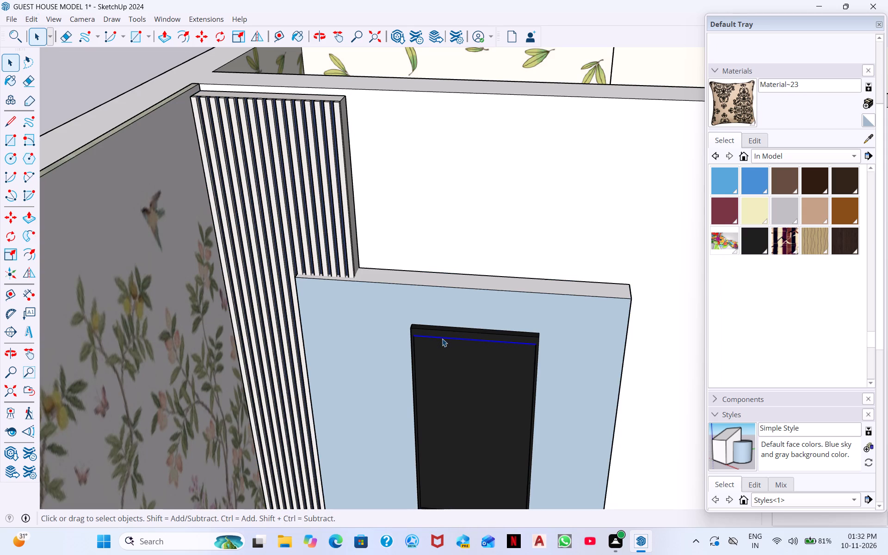
scroll(448, 338, down, 6)
click(456, 358)
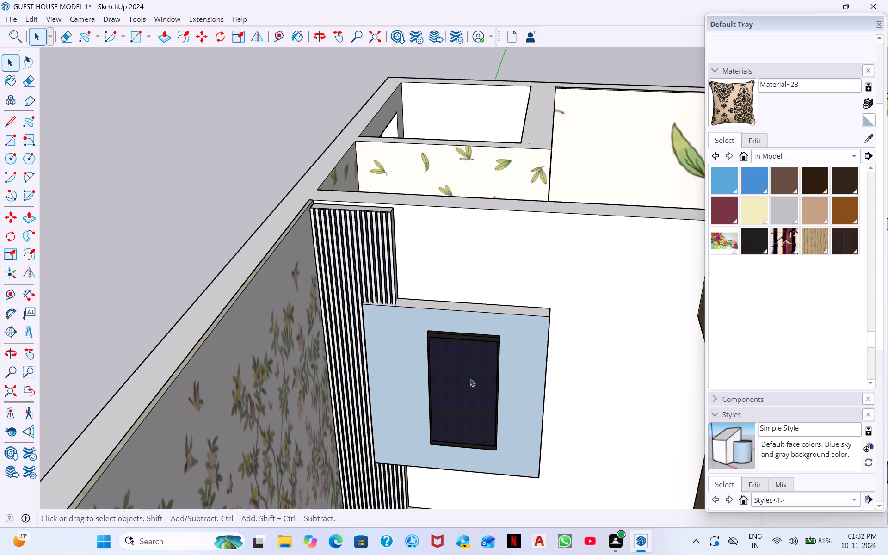
right_click(439, 363)
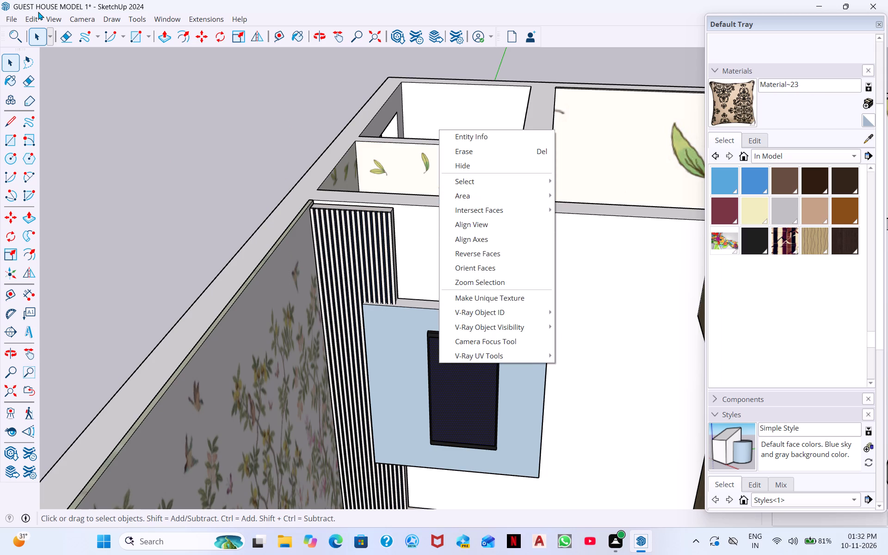
click(27, 18)
click(86, 123)
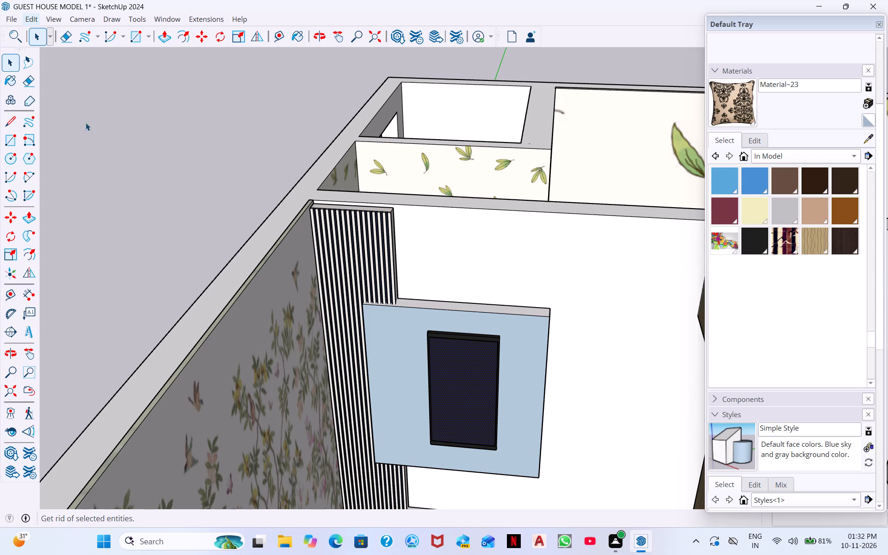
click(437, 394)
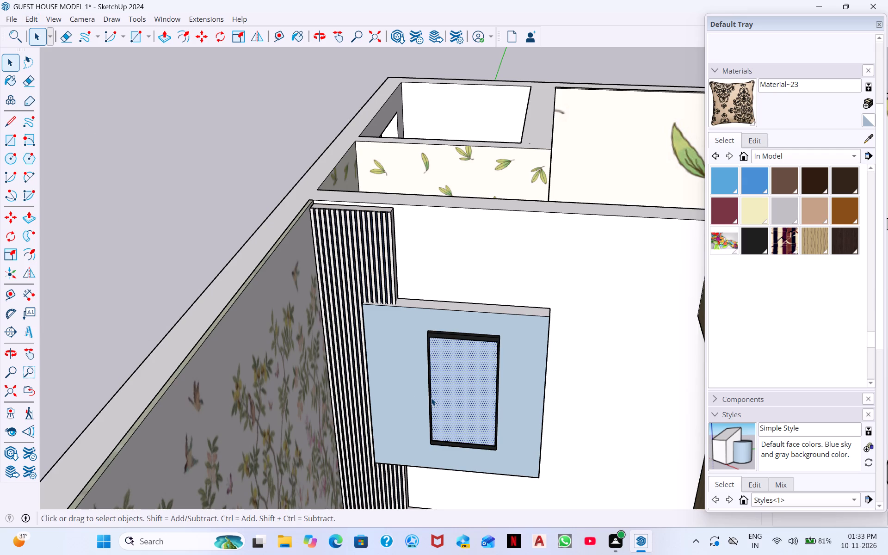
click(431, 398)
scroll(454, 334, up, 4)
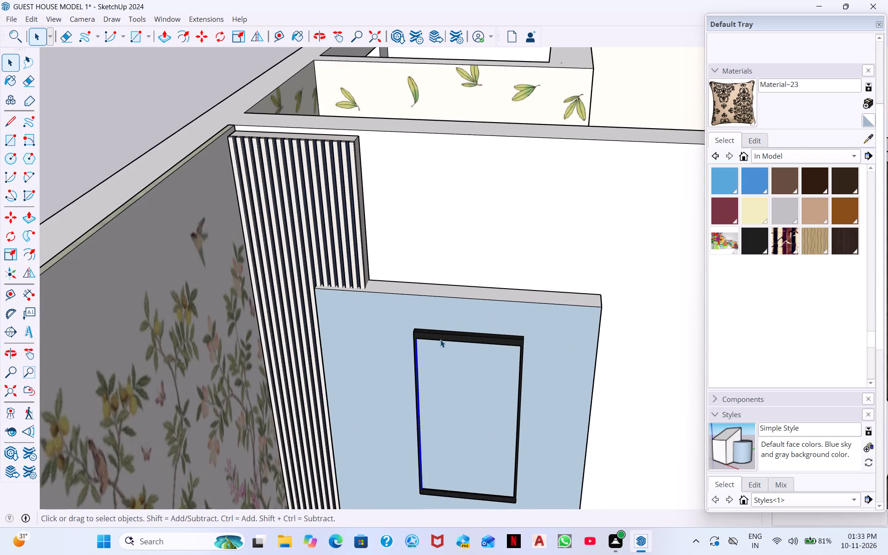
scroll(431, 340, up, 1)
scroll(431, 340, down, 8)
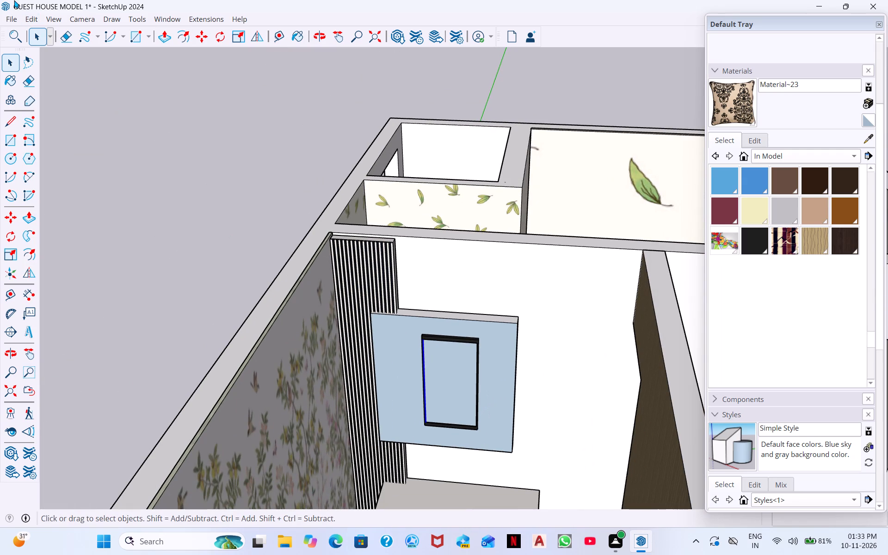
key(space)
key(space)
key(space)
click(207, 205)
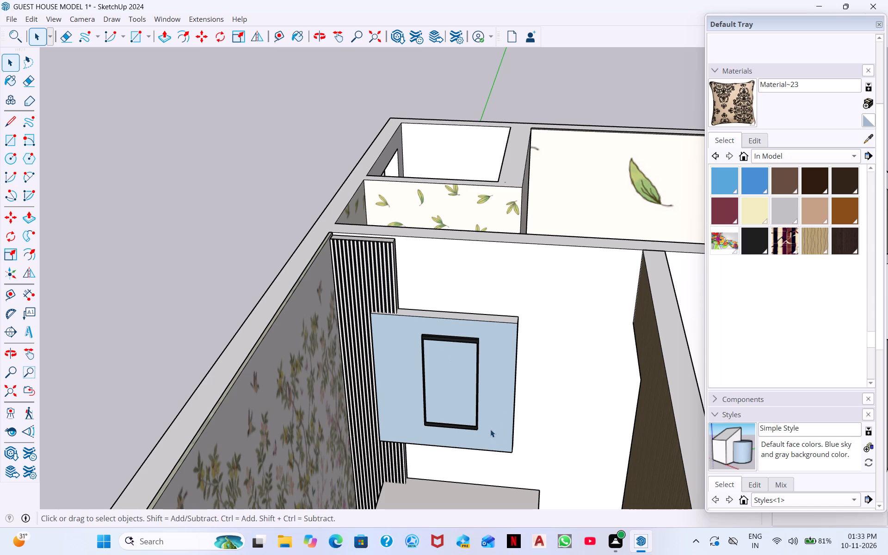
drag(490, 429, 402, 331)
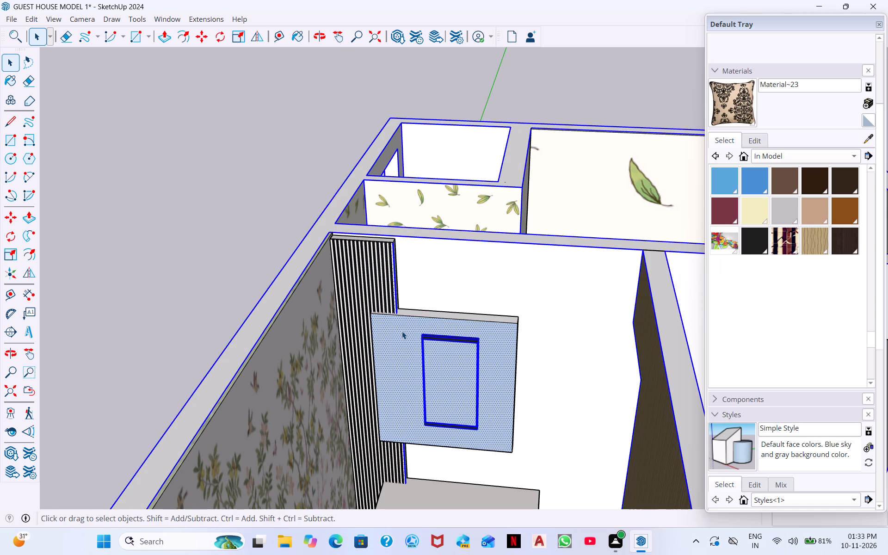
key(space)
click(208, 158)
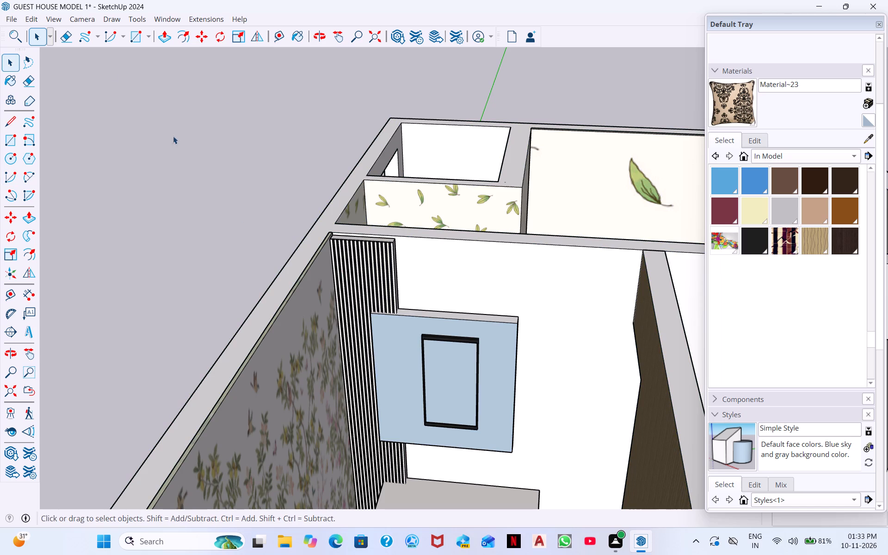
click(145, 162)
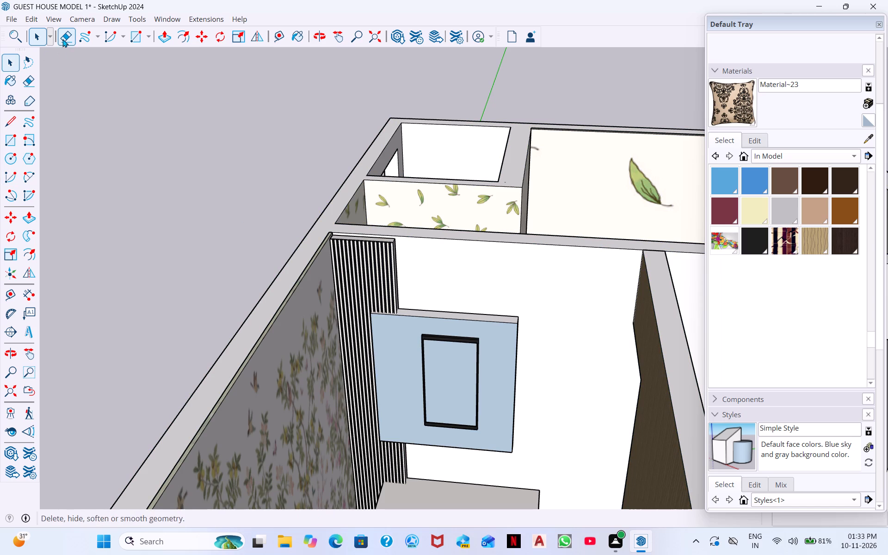
Erase the side and top edges of the black TV frame on the panel with the Eraser tool.
click(65, 37)
scroll(439, 427, up, 5)
click(417, 358)
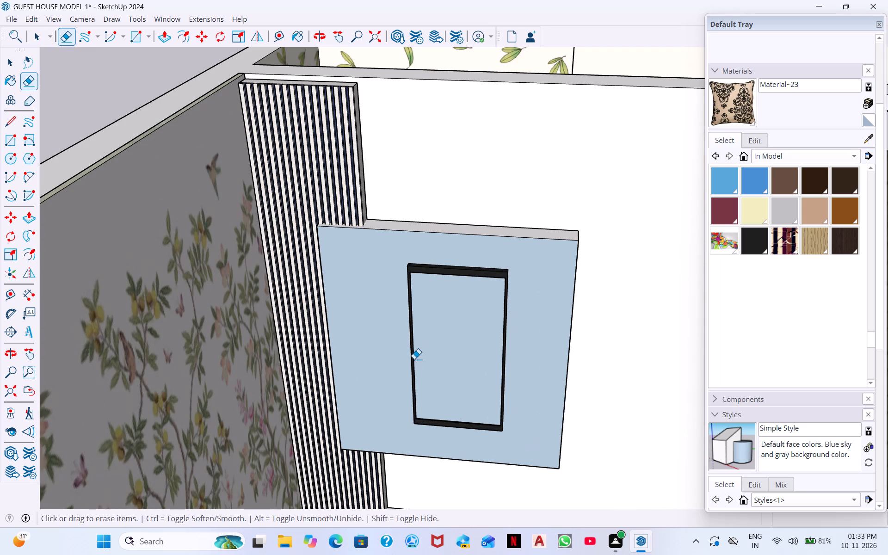
click(414, 359)
drag(412, 359, 420, 355)
drag(406, 353, 414, 352)
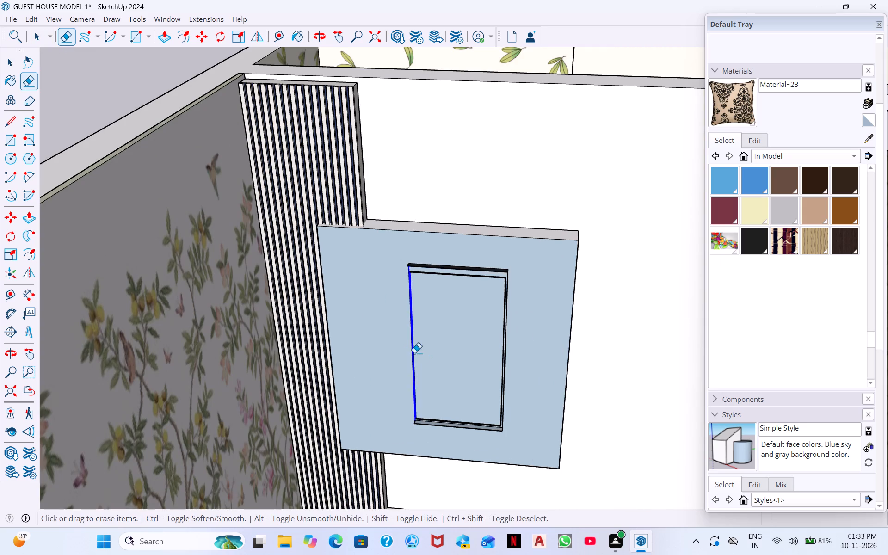
drag(442, 261, 440, 286)
drag(494, 284, 552, 336)
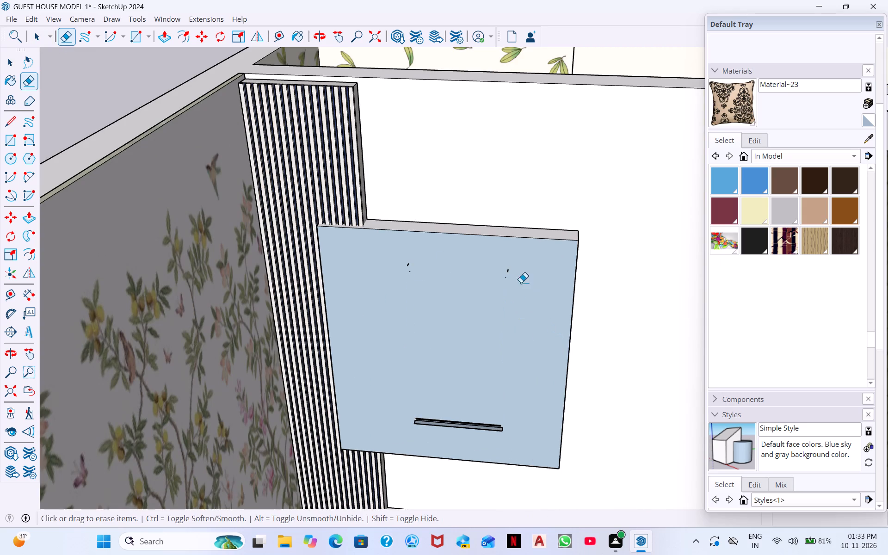
Erase the small leftover edge fragments at the two upper corners of the former TV frame.
drag(509, 273, 514, 262)
drag(496, 271, 506, 271)
drag(507, 271, 502, 280)
click(502, 280)
drag(387, 256, 392, 262)
drag(392, 262, 407, 267)
click(407, 265)
drag(407, 265, 409, 270)
click(410, 270)
drag(410, 272, 429, 279)
drag(509, 275, 510, 285)
double_click(508, 277)
Erase the remaining bottom strip of the TV frame so the back panel is left plain.
drag(484, 241, 449, 309)
drag(499, 376, 502, 429)
drag(502, 425, 447, 431)
drag(443, 418, 439, 429)
double_click(415, 420)
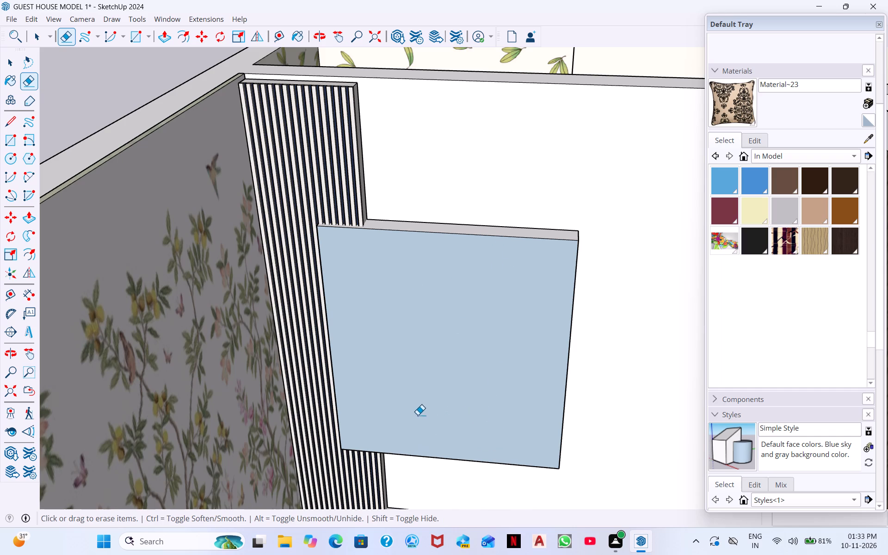
Examine the cleared TV panel in the living room and the whole guest house from several angles.
scroll(443, 397, down, 6)
middle_drag(511, 306, 343, 504)
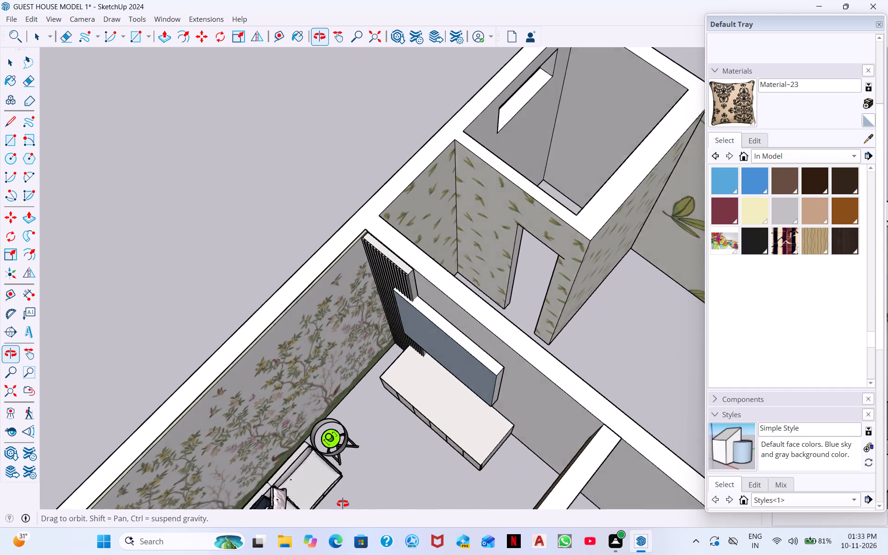
middle_drag(343, 504, 351, 487)
middle_drag(405, 364, 430, 256)
middle_drag(465, 364, 480, 245)
middle_click(527, 358)
scroll(527, 358, down, 6)
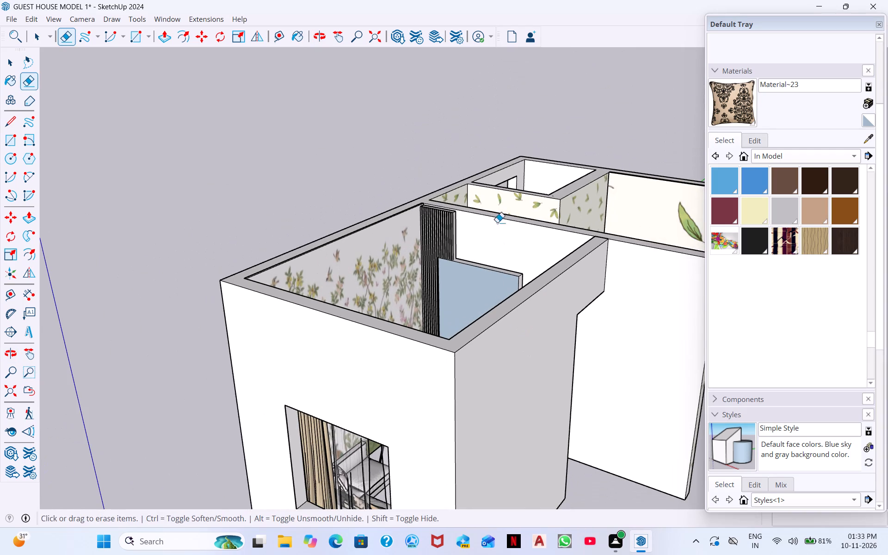
key(space)
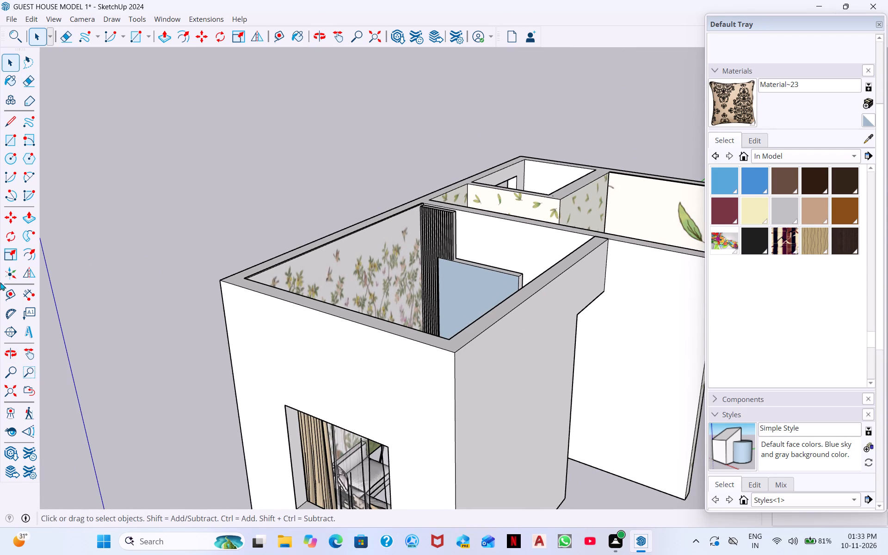
scroll(350, 274, down, 2)
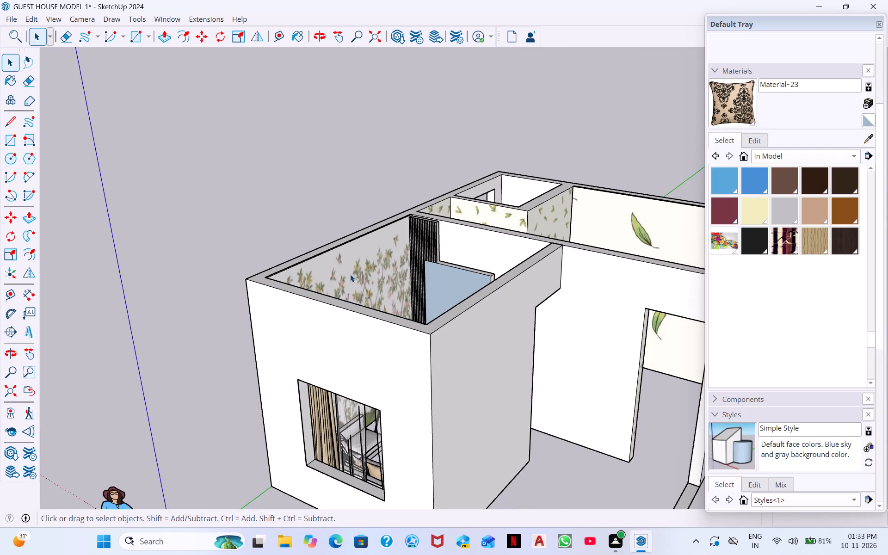
middle_drag(350, 274, 441, 347)
scroll(504, 331, down, 1)
middle_drag(497, 337, 665, 380)
scroll(520, 370, up, 3)
middle_drag(512, 370, 479, 336)
scroll(483, 363, up, 1)
scroll(494, 339, down, 1)
middle_drag(519, 455, 559, 338)
middle_drag(661, 431, 641, 405)
scroll(652, 412, down, 9)
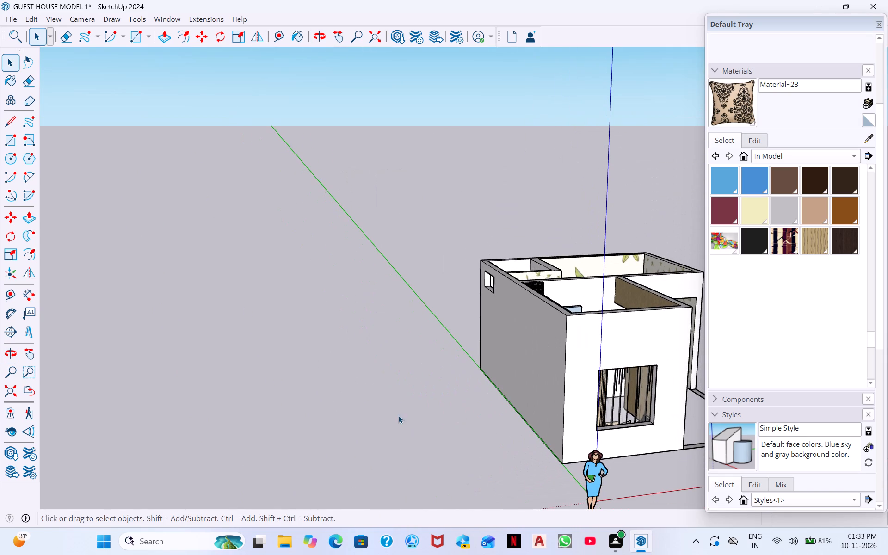
scroll(635, 430, down, 1)
middle_drag(637, 428, 574, 415)
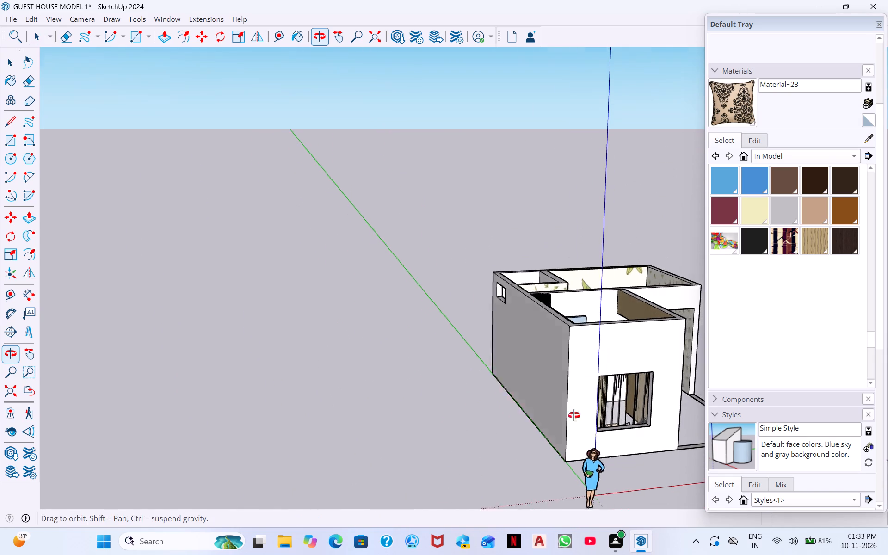
middle_drag(574, 415, 506, 413)
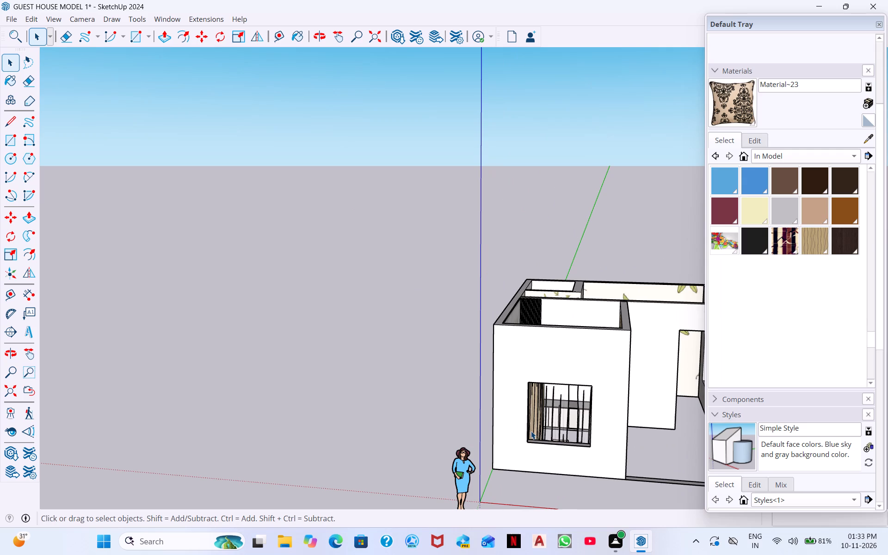
middle_drag(627, 400, 599, 485)
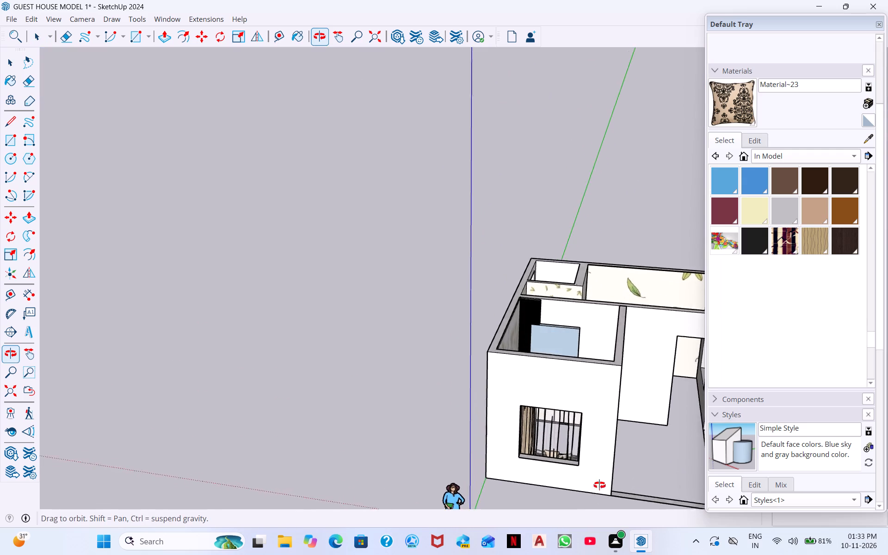
middle_drag(599, 485, 527, 410)
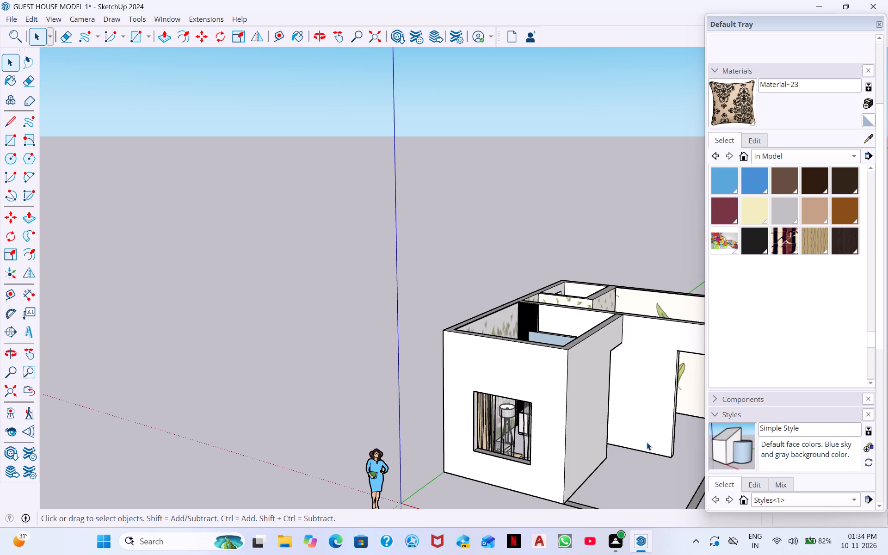
middle_drag(657, 382, 730, 526)
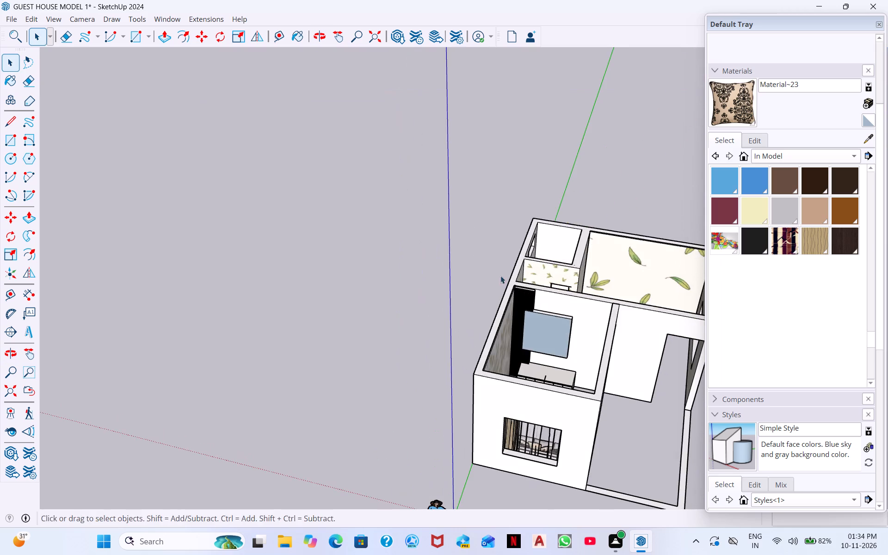
middle_drag(526, 325, 816, 425)
middle_drag(591, 307, 783, 531)
middle_drag(567, 341, 578, 481)
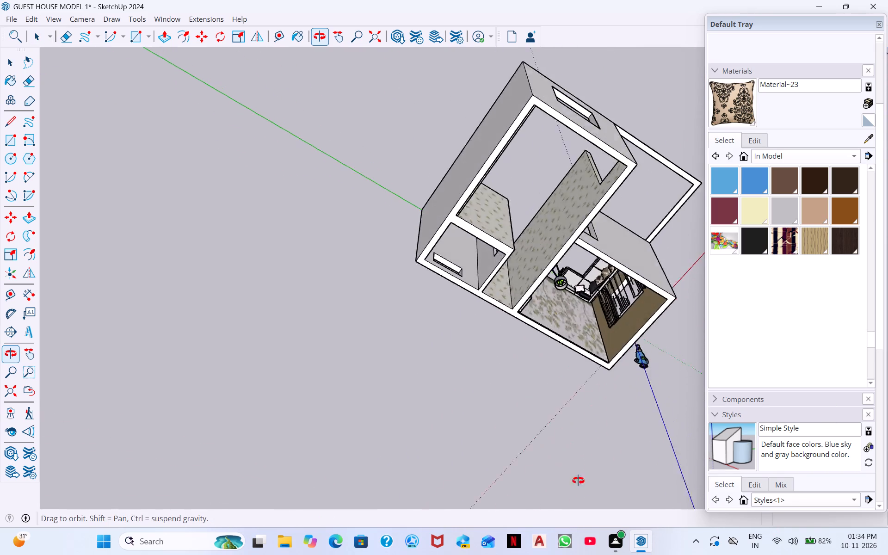
middle_drag(578, 481, 534, 160)
middle_drag(552, 225, 538, 128)
middle_drag(550, 259, 552, 160)
middle_drag(568, 319, 565, 252)
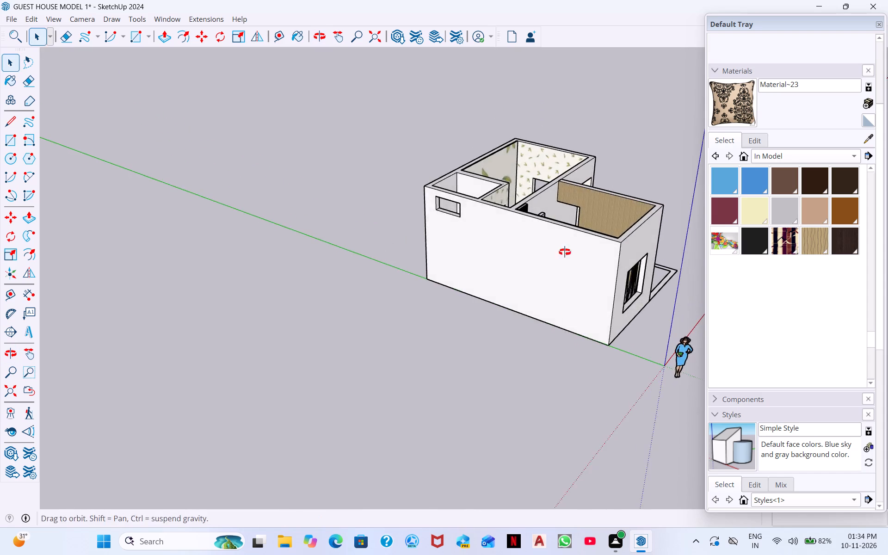
middle_drag(565, 252, 550, 200)
middle_drag(673, 339, 366, 264)
middle_drag(589, 284, 595, 401)
scroll(350, 228, up, 2)
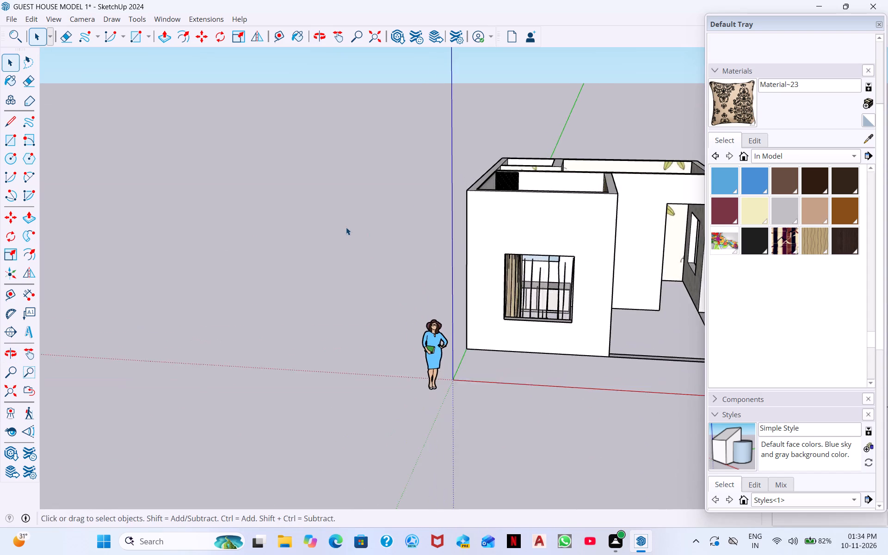
scroll(346, 227, down, 2)
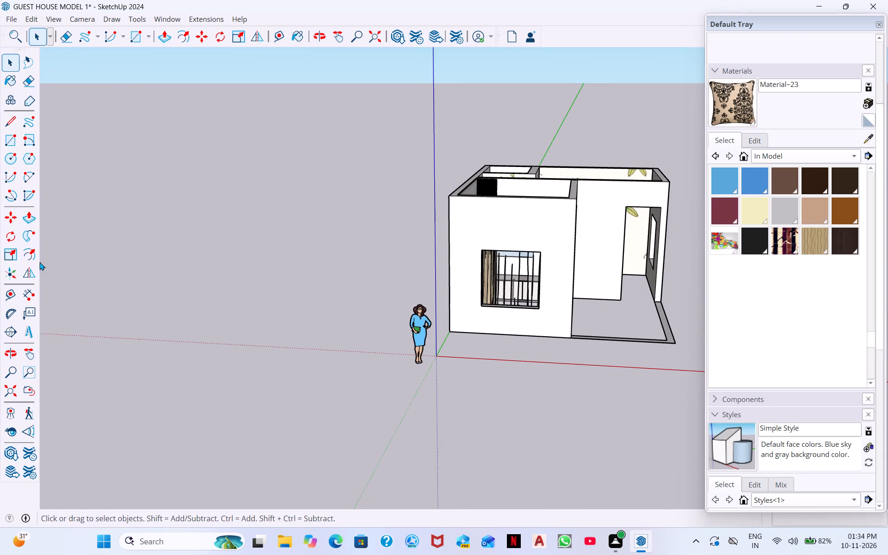
Search 3D Warehouse for WINDOW, replacing the earlier TV PANNEL search.
double_click(19, 445)
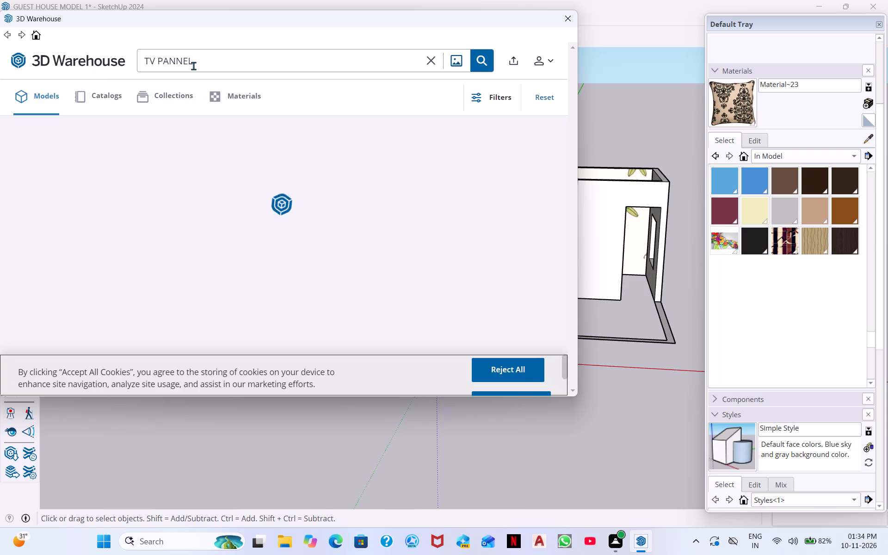
drag(203, 59, 134, 66)
click(134, 66)
key(BackSpace)
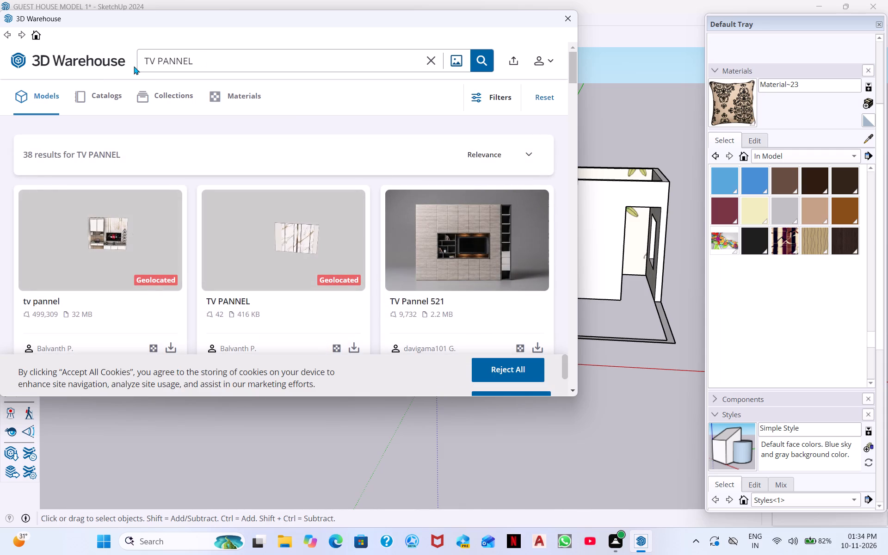
drag(192, 55, 137, 70)
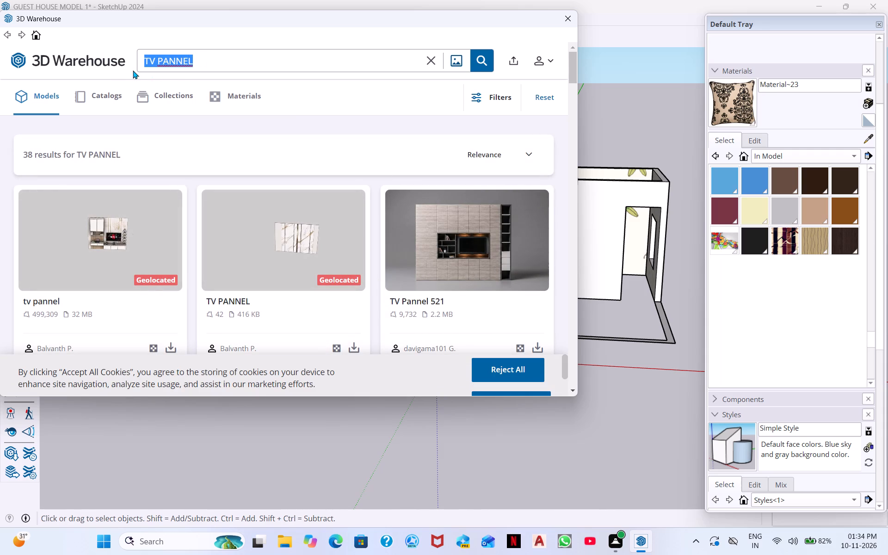
key(BackSpace)
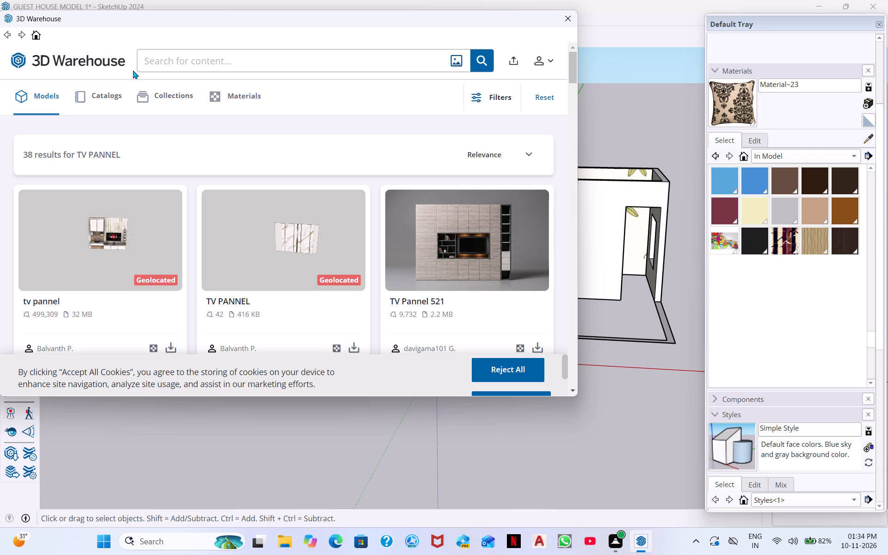
text(WINDOW)
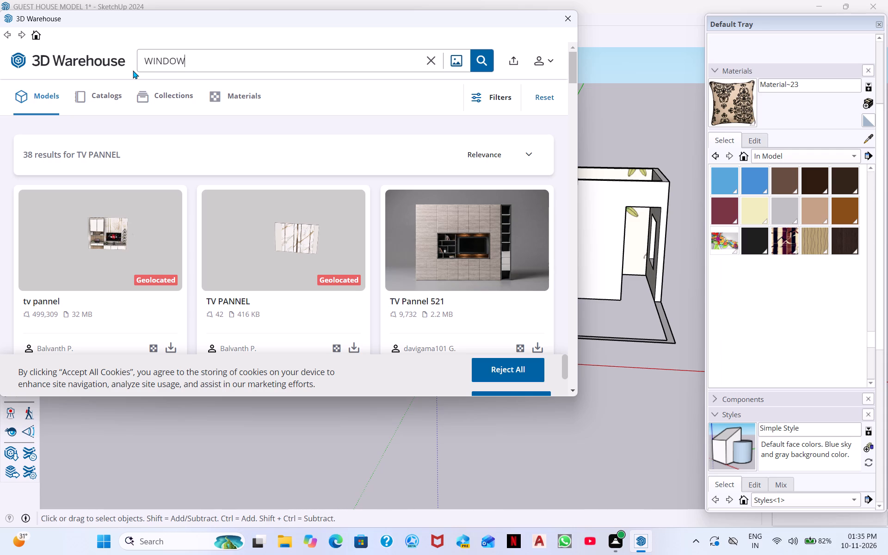
key(Return)
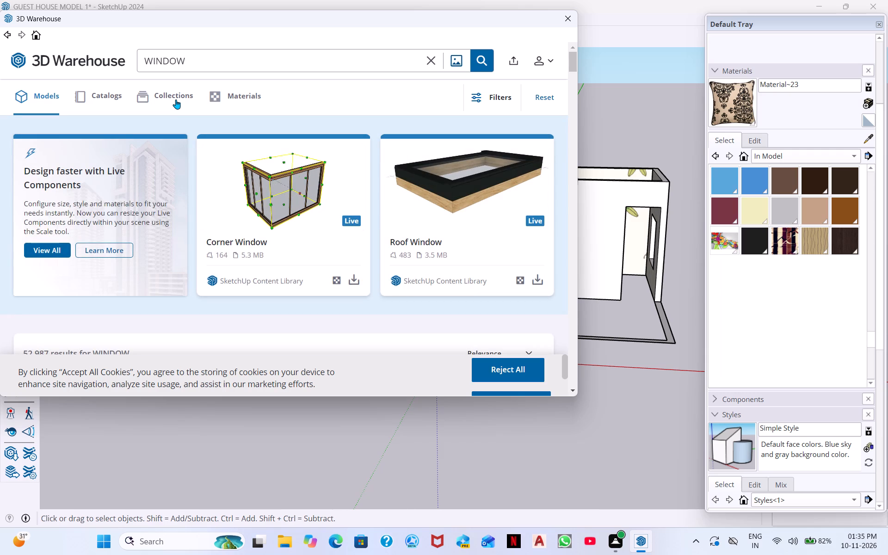
Load the 21 KB two-pane "window" model from the results into the model and place it in the open area beside the guest house.
scroll(239, 390, down, 3)
scroll(350, 263, down, 6)
scroll(388, 258, up, 1)
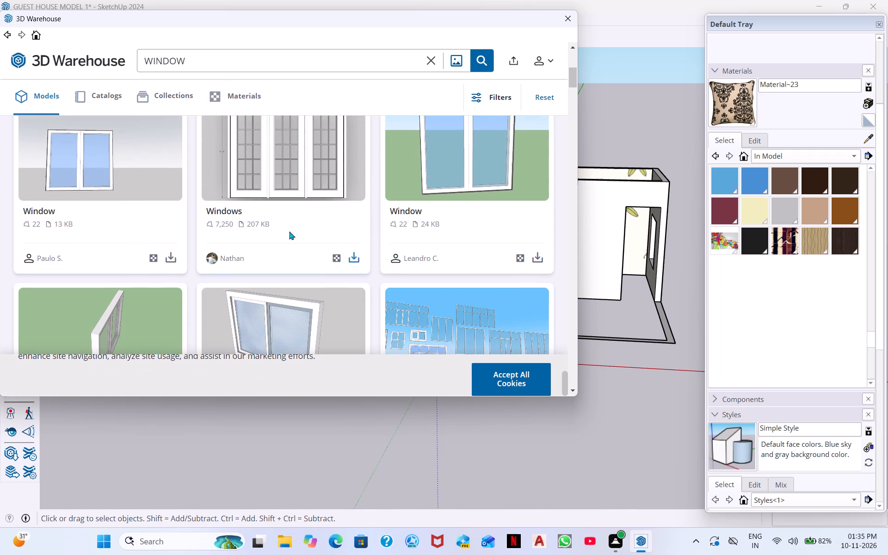
scroll(367, 247, down, 1)
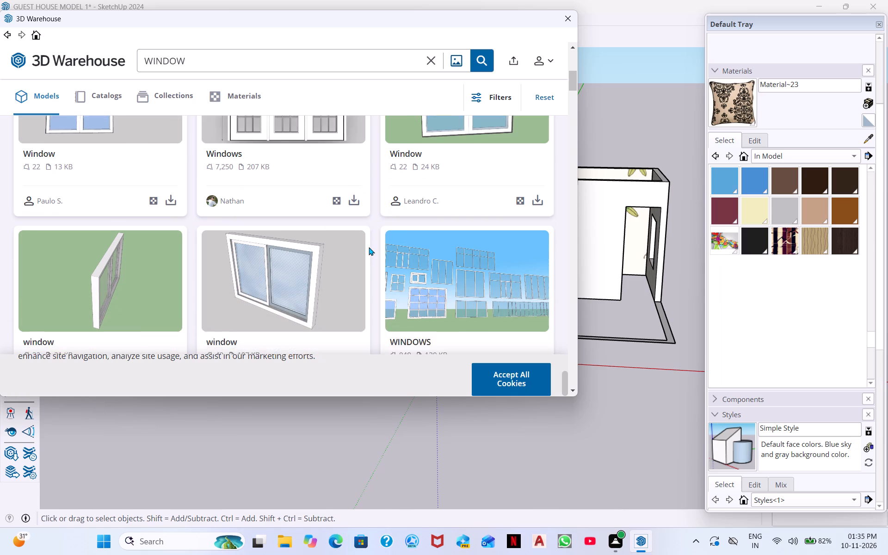
scroll(369, 247, down, 1)
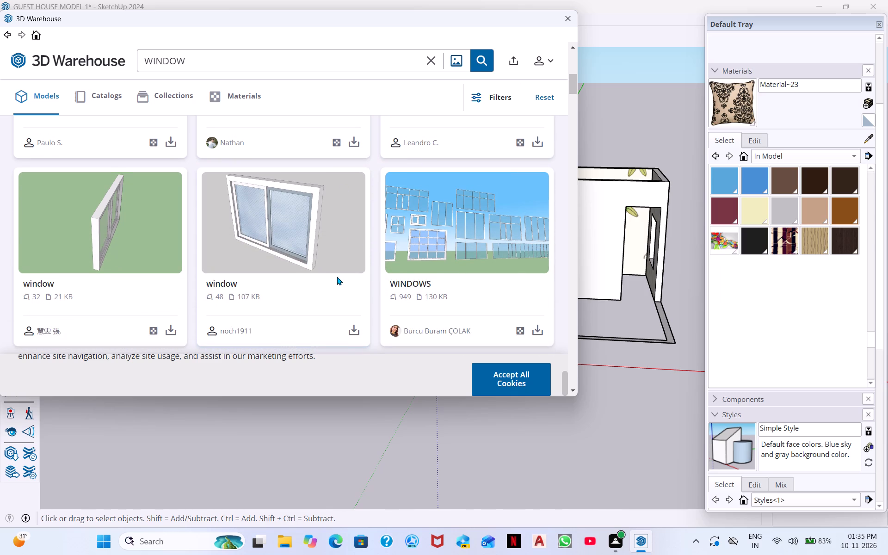
scroll(338, 278, down, 2)
scroll(345, 244, up, 4)
scroll(342, 250, down, 3)
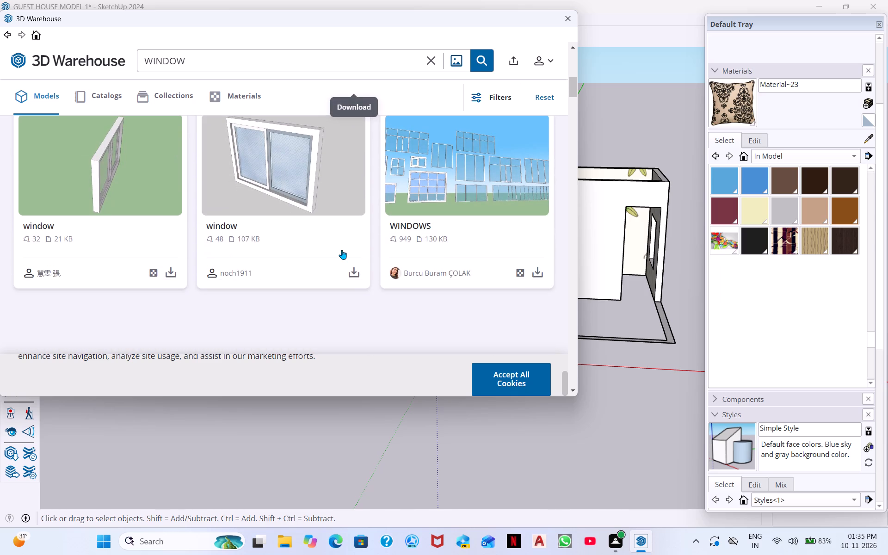
click(170, 276)
click(246, 217)
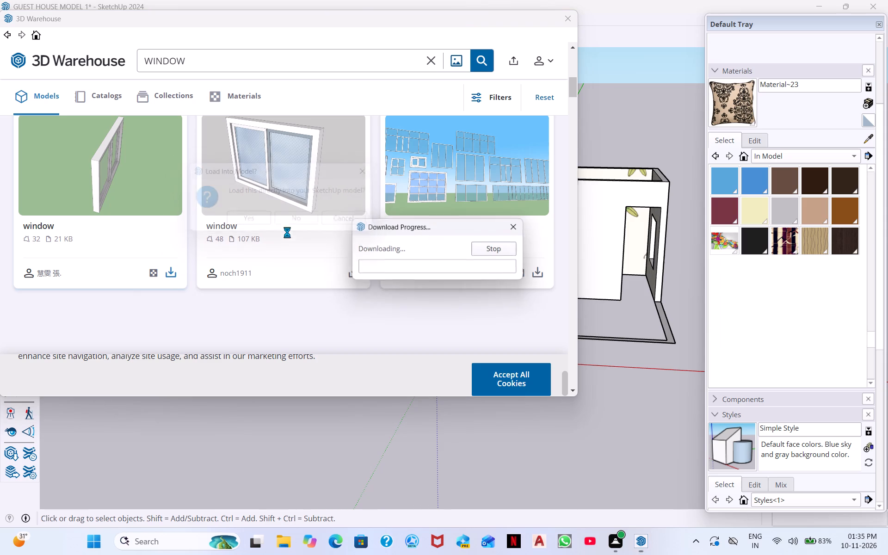
scroll(303, 246, down, 3)
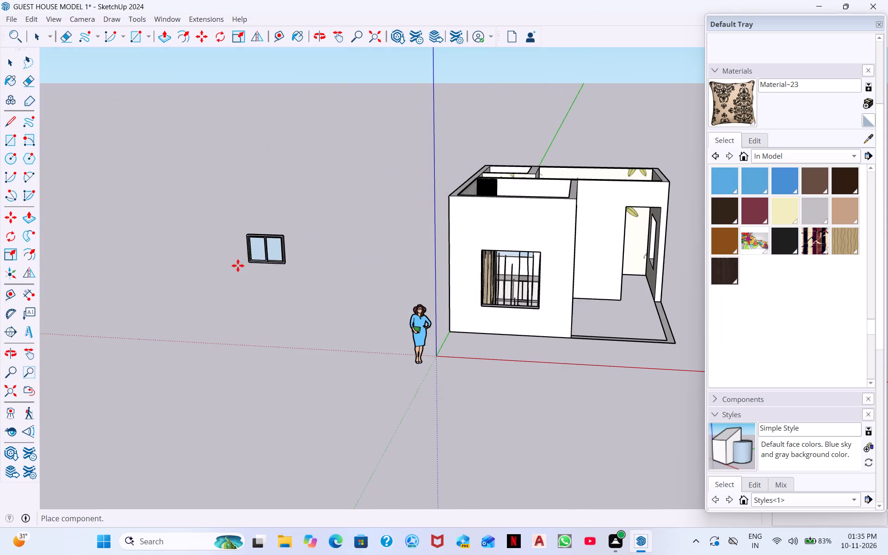
click(232, 268)
Move the placed window about 8' from its lower corner, keeping it in the open area beside the house.
scroll(245, 275, up, 12)
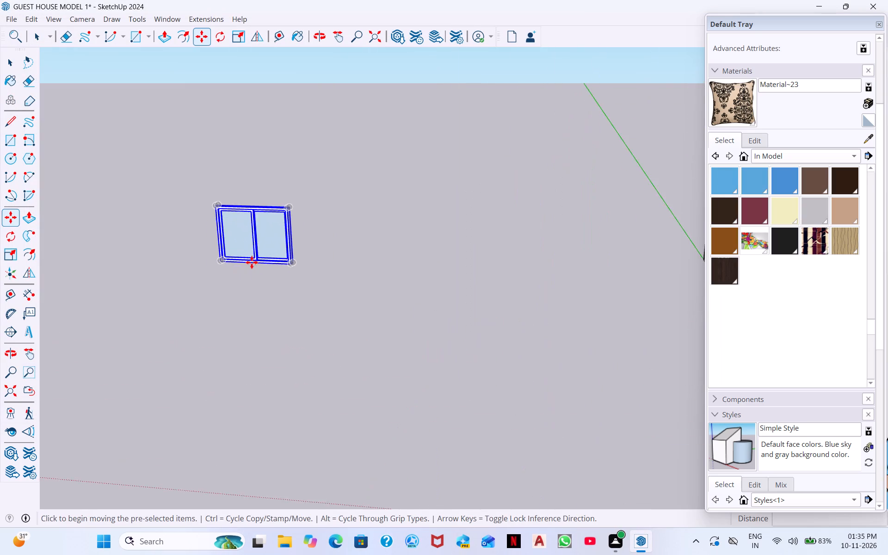
scroll(252, 262, up, 9)
scroll(252, 262, down, 5)
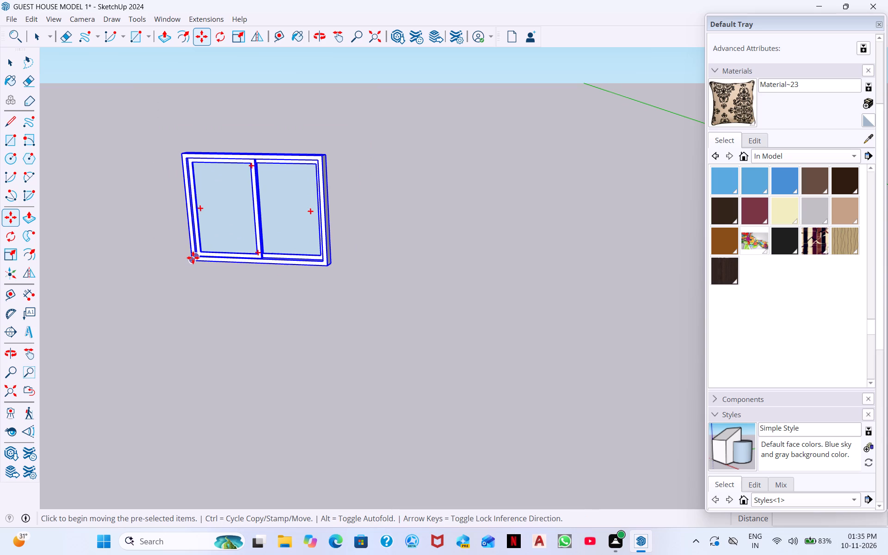
click(193, 258)
scroll(508, 323, down, 14)
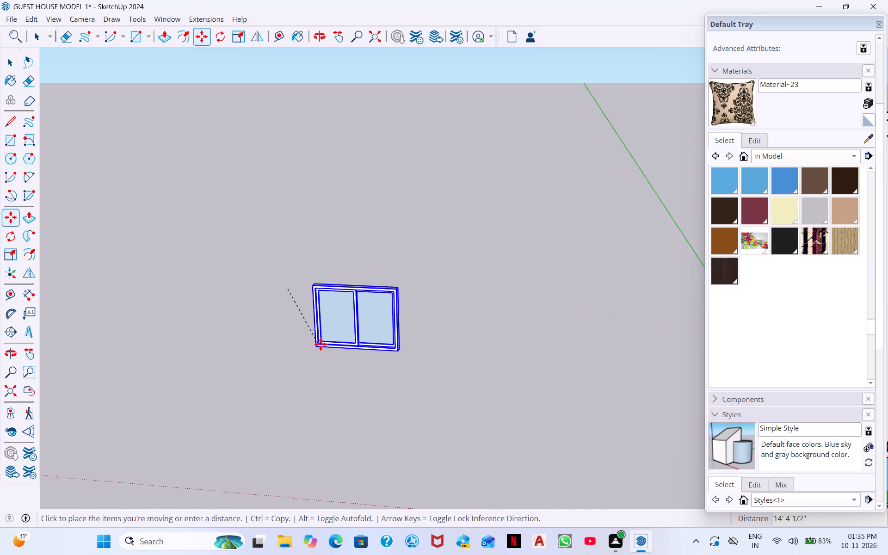
scroll(321, 344, down, 7)
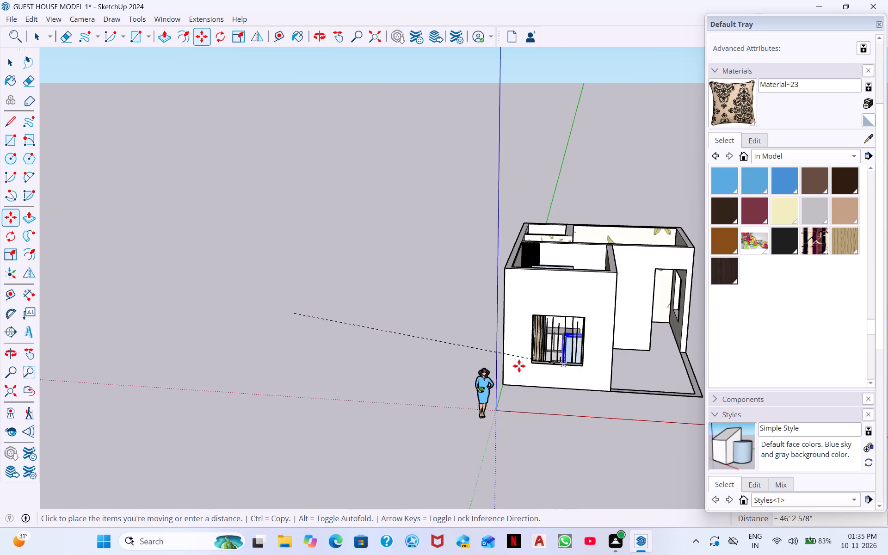
scroll(519, 366, up, 10)
click(210, 321)
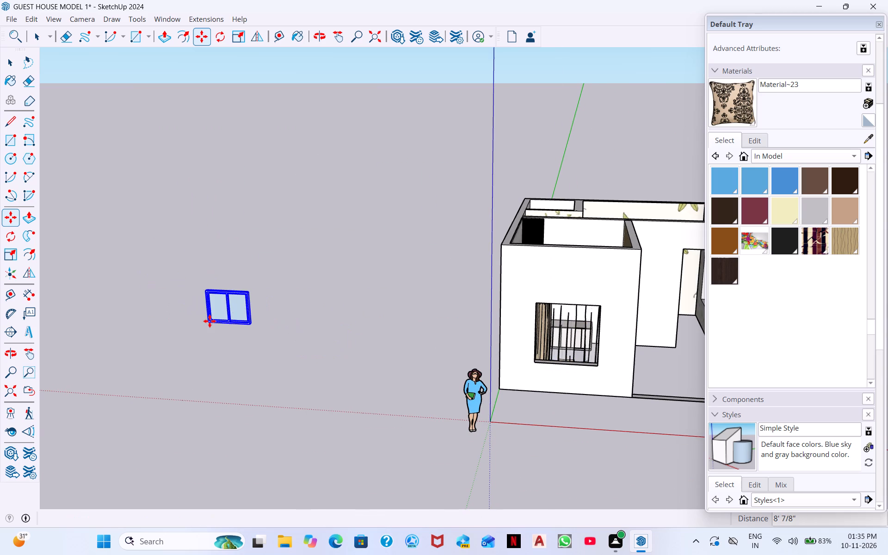
Dimension the width of the front wall's window opening along its bottom edge.
scroll(249, 306, up, 5)
scroll(308, 322, down, 3)
middle_drag(283, 325, 299, 269)
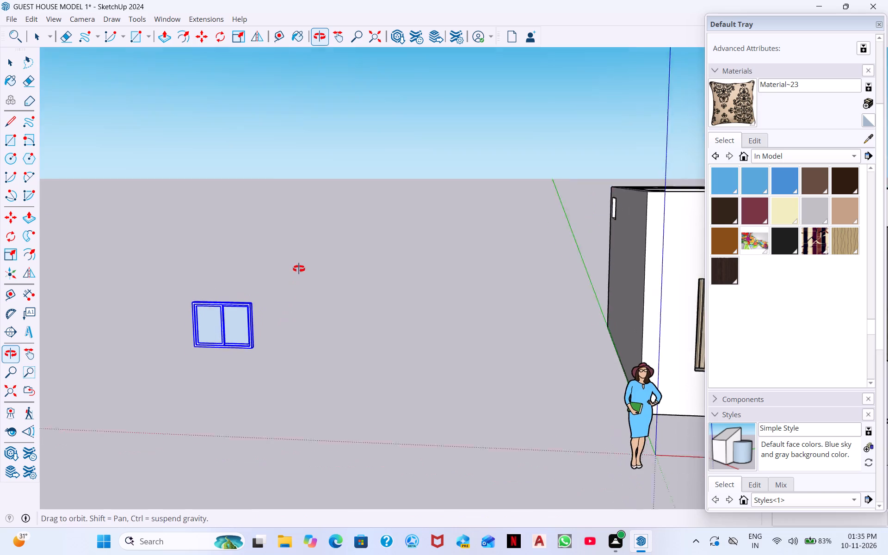
middle_drag(299, 269, 299, 268)
scroll(310, 283, down, 2)
middle_drag(460, 338, 423, 403)
scroll(349, 274, up, 2)
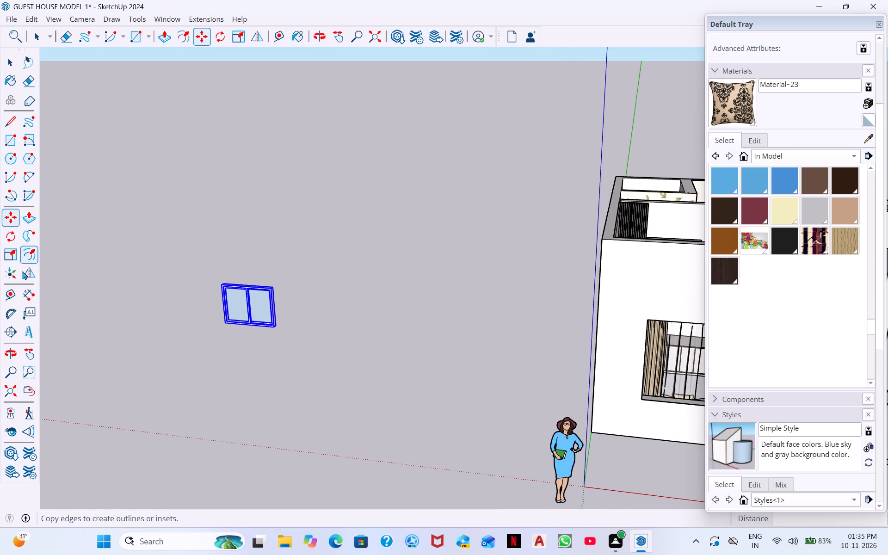
click(26, 293)
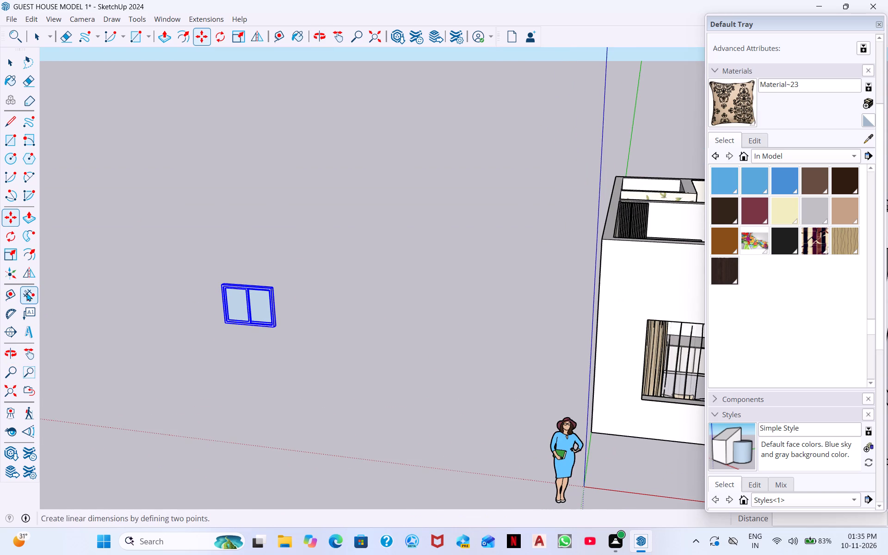
scroll(286, 263, down, 7)
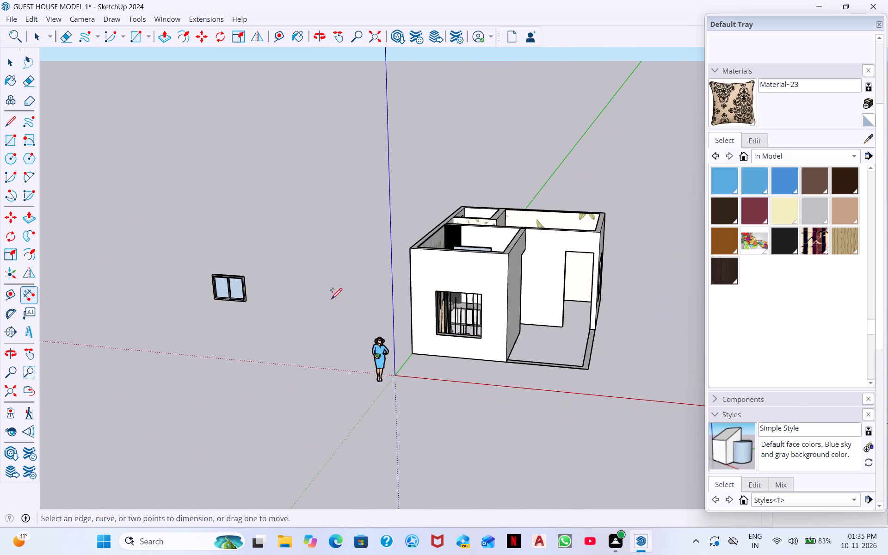
scroll(532, 334, up, 2)
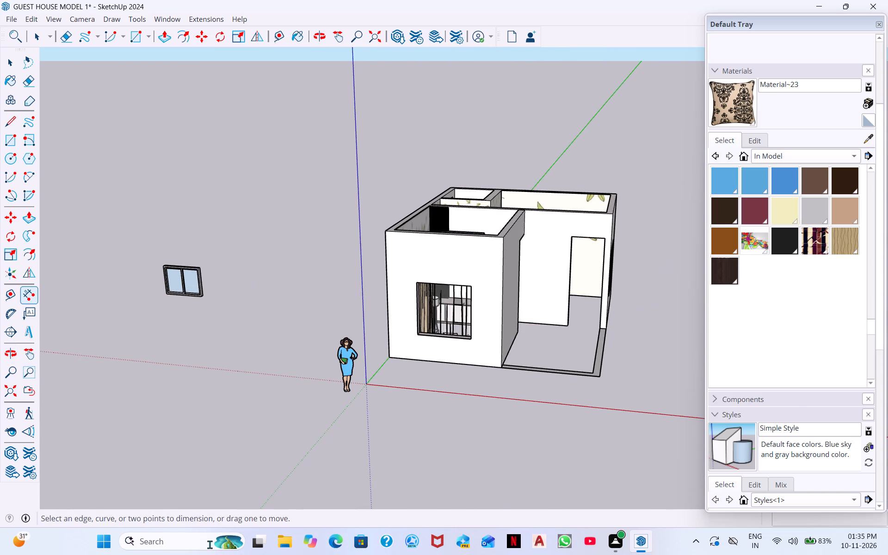
scroll(413, 364, up, 8)
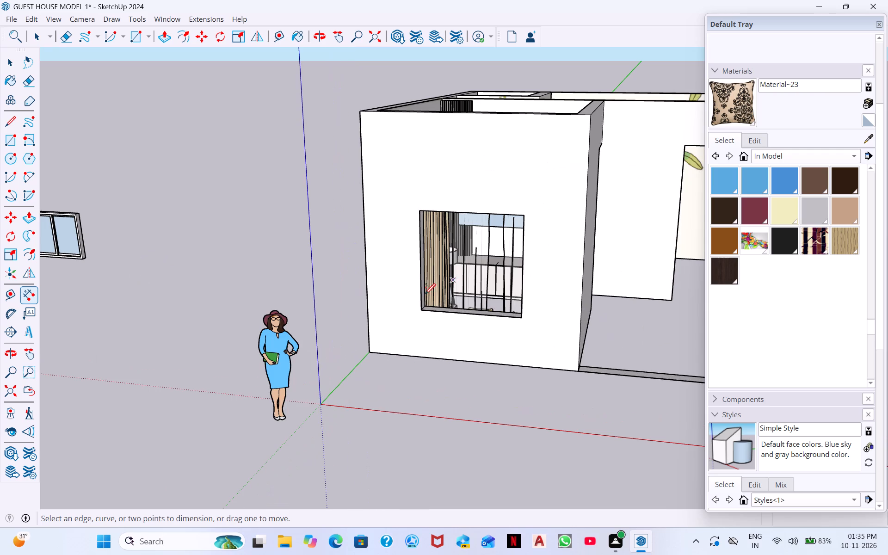
drag(423, 310, 429, 312)
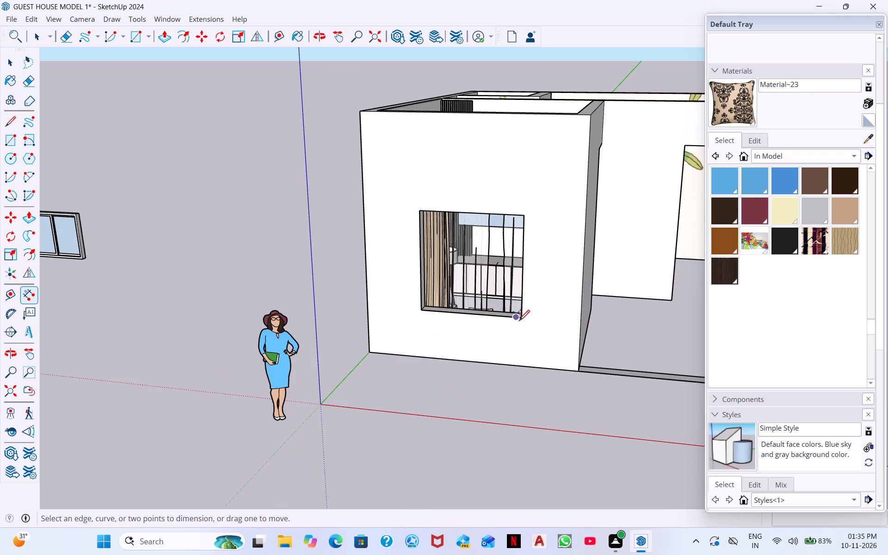
click(522, 315)
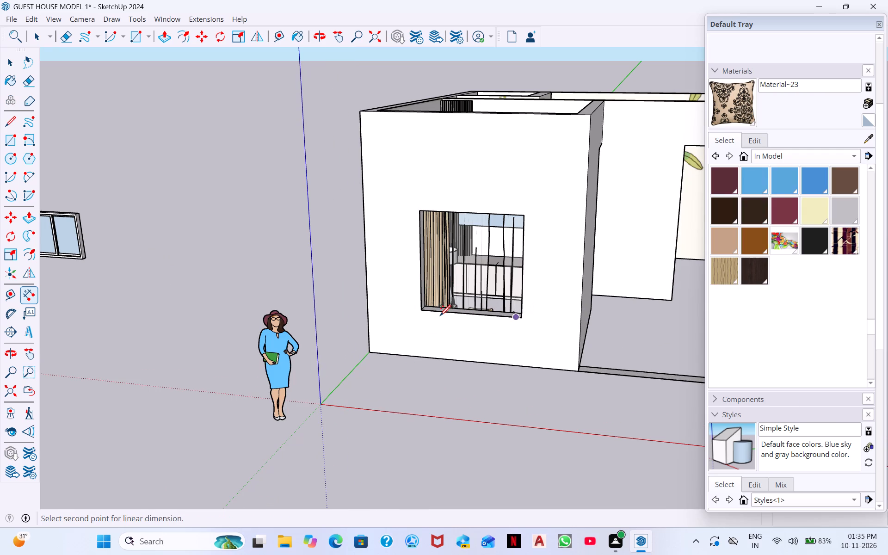
click(423, 307)
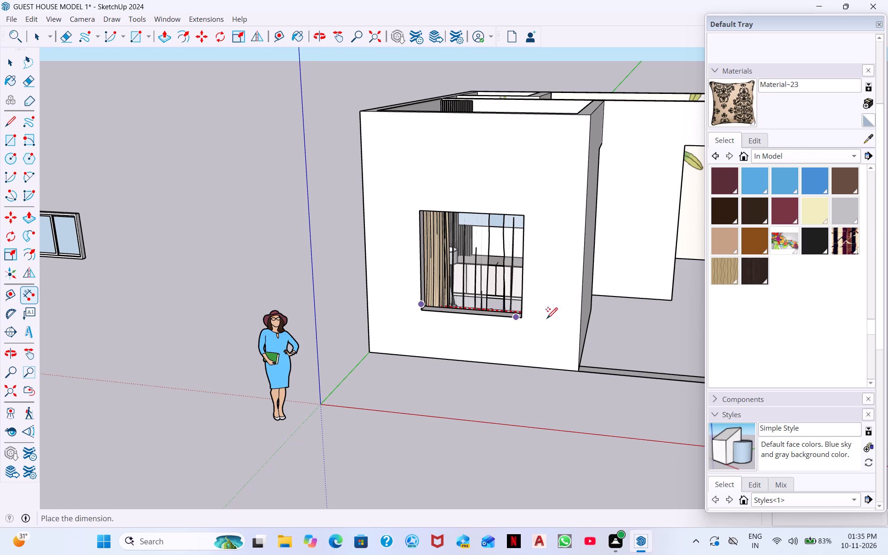
click(524, 317)
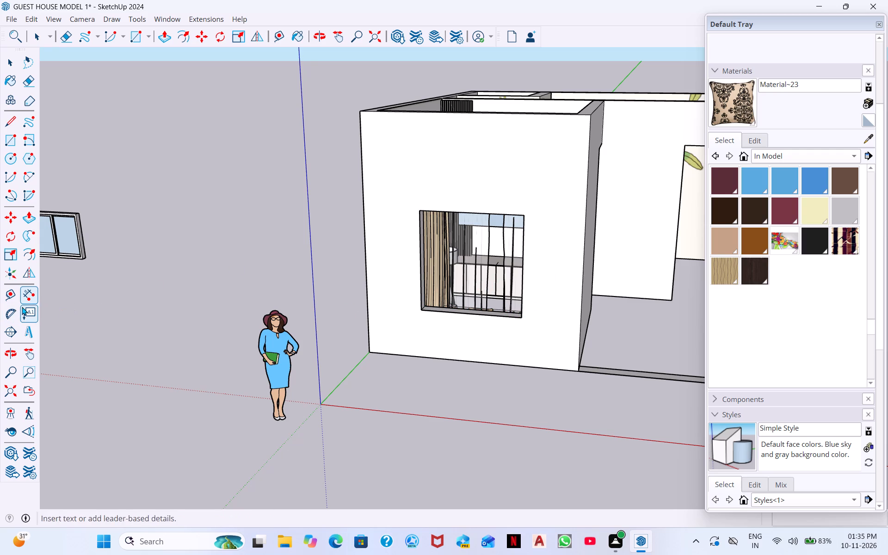
Measure the width of the front wall's window opening between its two top corners with the Dimension tool.
click(32, 292)
scroll(404, 208, up, 4)
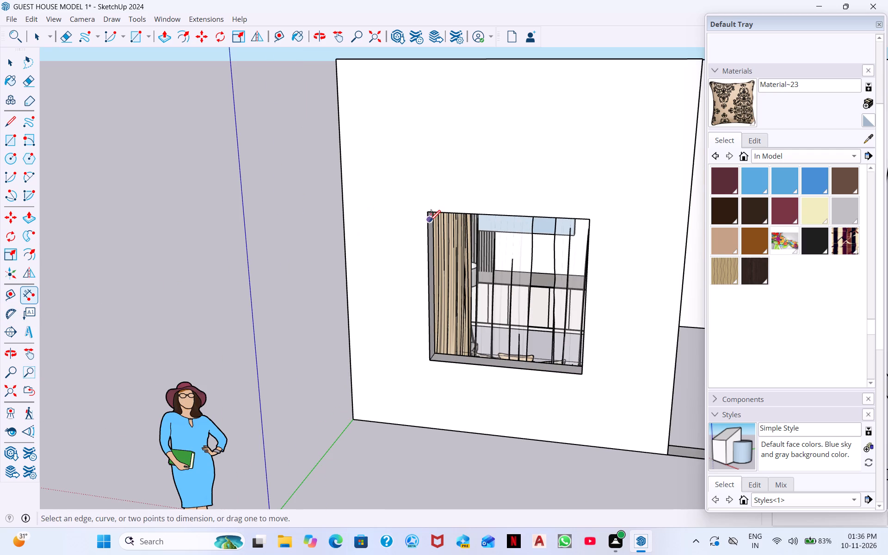
click(427, 213)
click(590, 219)
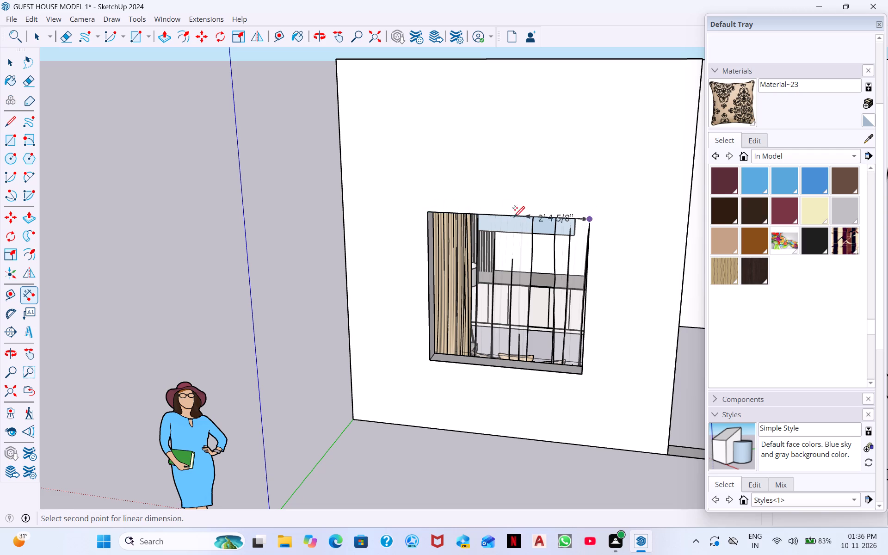
click(426, 211)
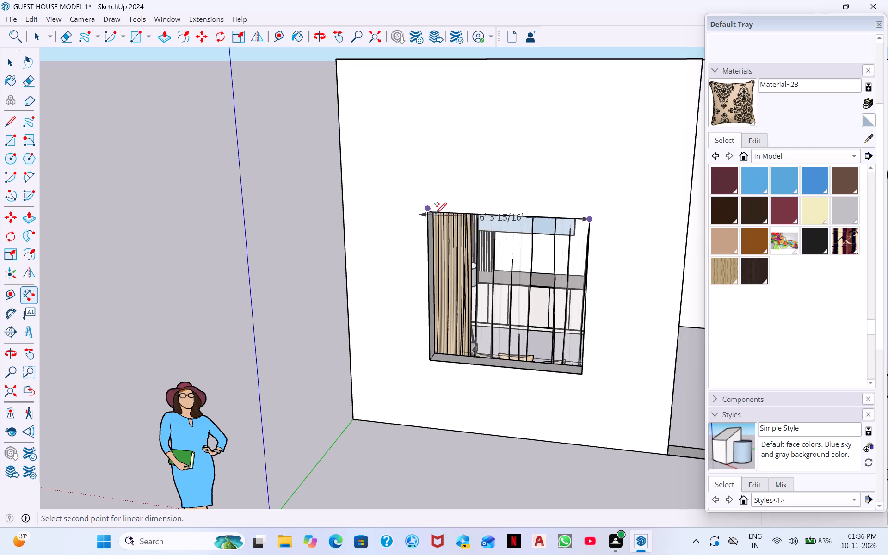
middle_drag(433, 242, 452, 360)
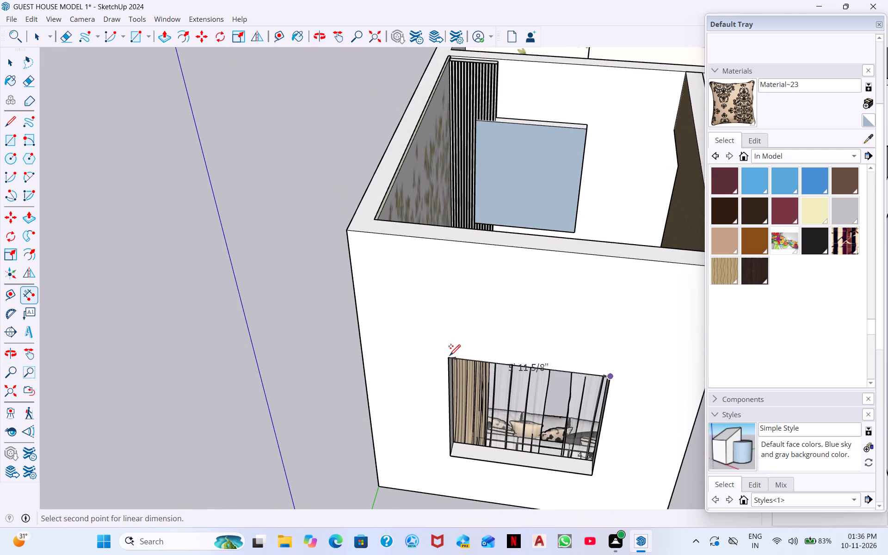
scroll(448, 358, up, 12)
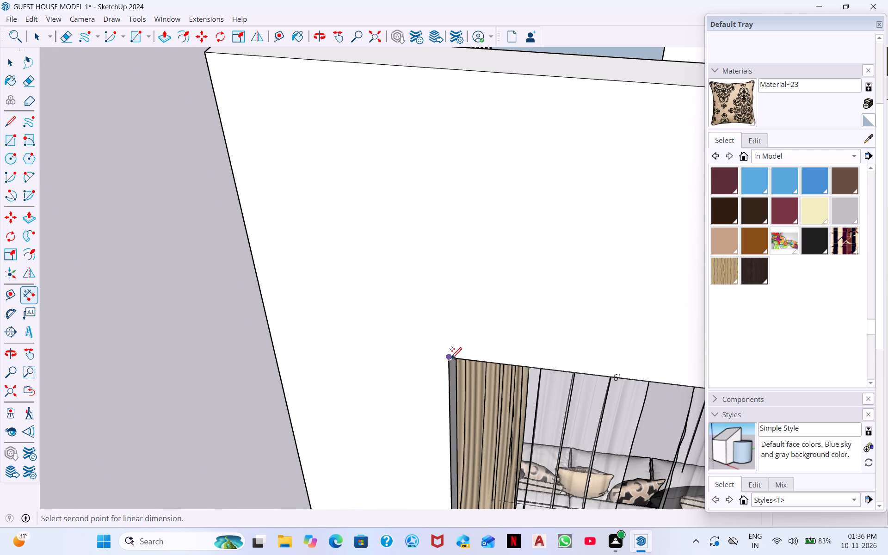
click(451, 358)
scroll(461, 346, down, 4)
scroll(468, 410, down, 2)
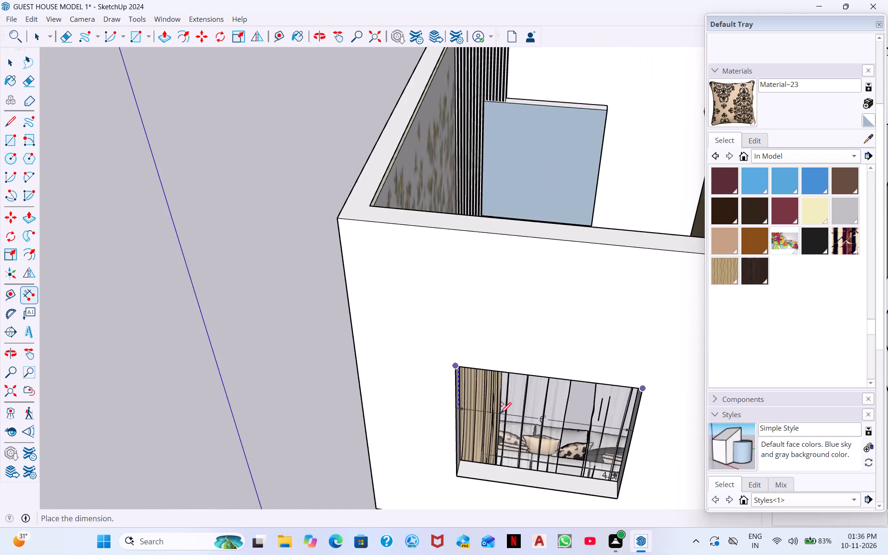
middle_drag(501, 413, 513, 297)
key(space)
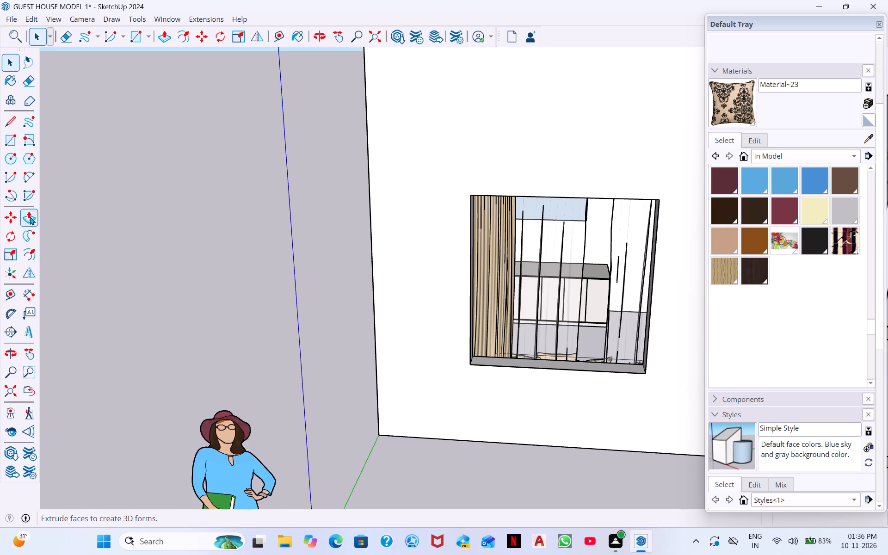
Measure the height of the front wall's window opening between its top and bottom corners with the Dimension tool.
click(30, 293)
scroll(624, 203, up, 4)
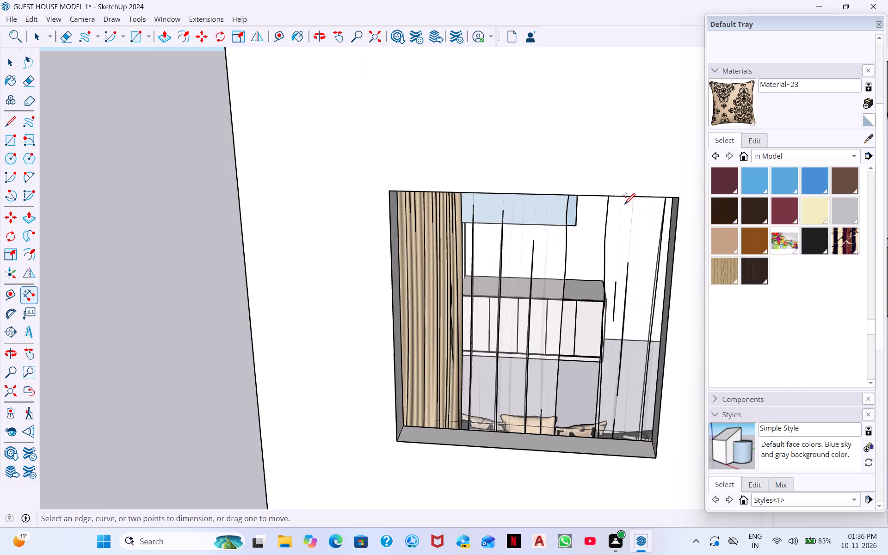
click(388, 191)
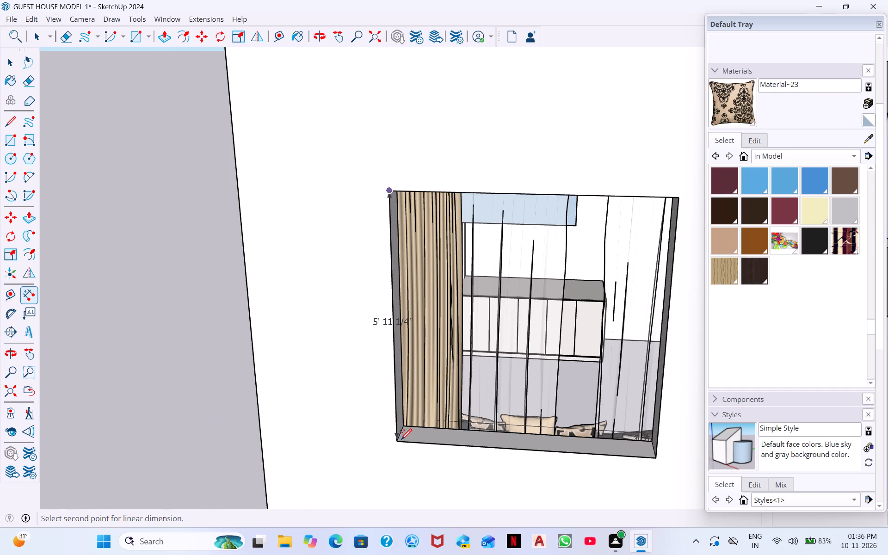
scroll(399, 441, up, 5)
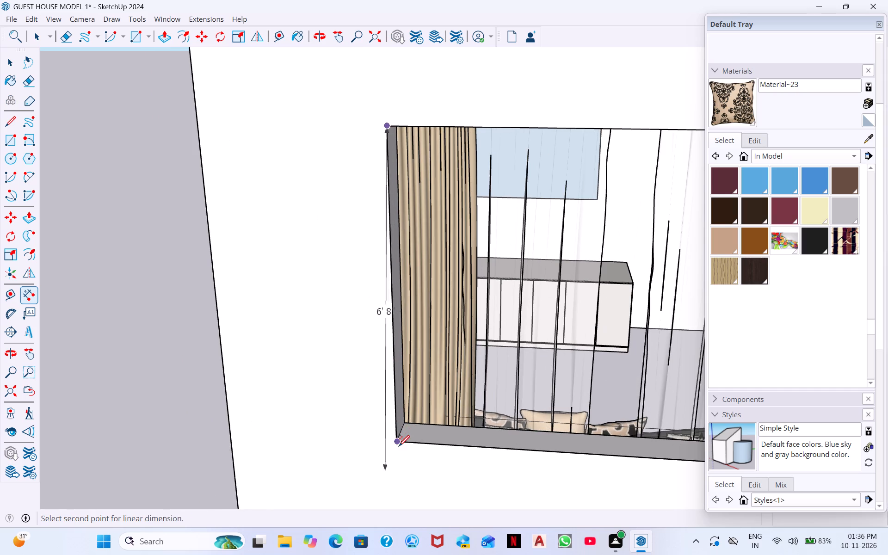
middle_drag(390, 440, 315, 389)
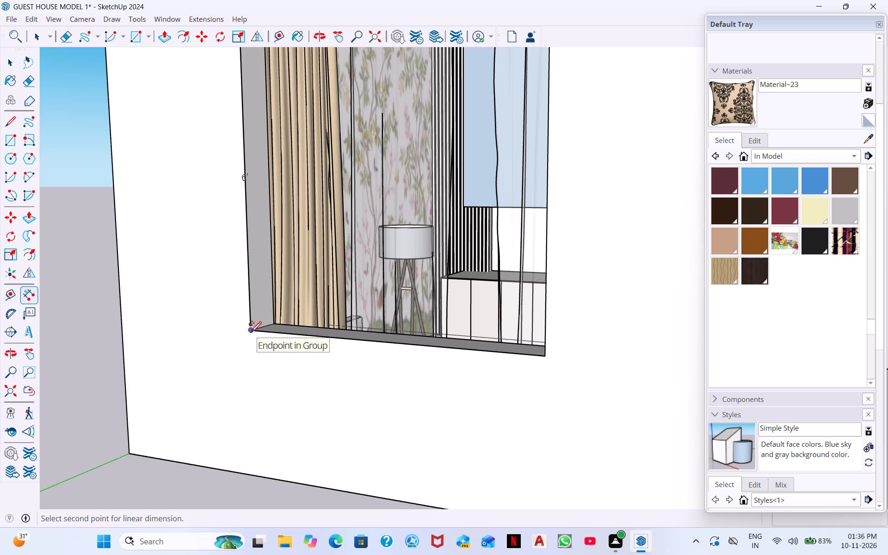
scroll(133, 378, down, 8)
key(space)
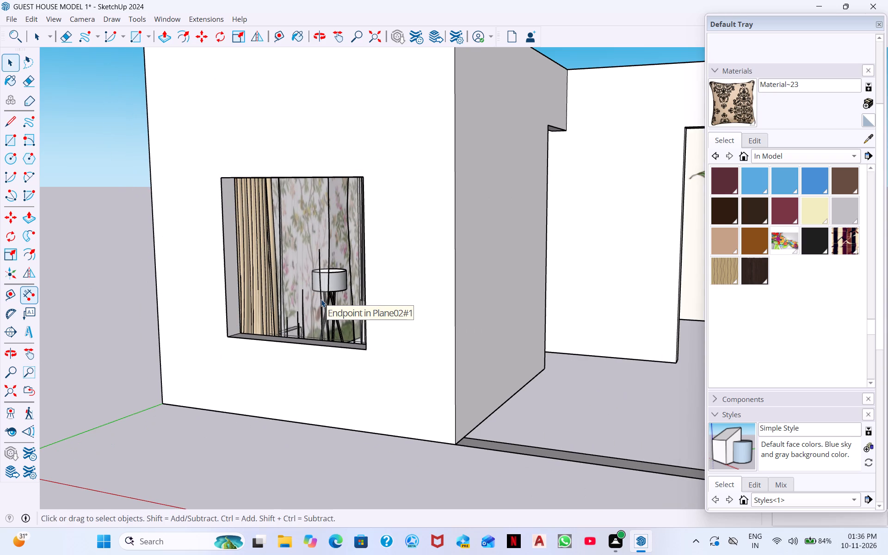
Scale the imported two-pane window beside the house along the red axis to a width of 6'.
scroll(310, 315, down, 9)
middle_drag(271, 310, 546, 376)
scroll(544, 376, down, 6)
middle_click(221, 328)
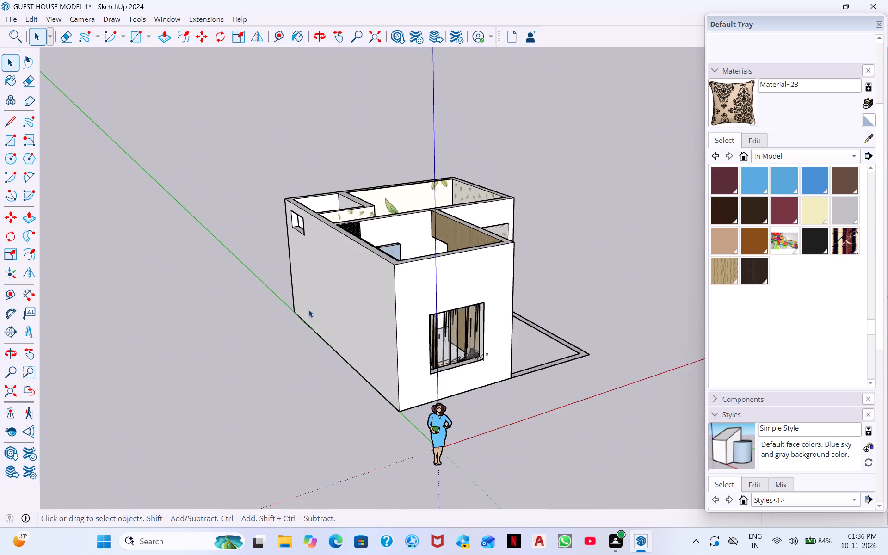
scroll(308, 309, down, 8)
scroll(107, 336, up, 6)
scroll(274, 417, up, 4)
middle_drag(285, 463, 217, 348)
scroll(135, 284, up, 1)
click(138, 299)
middle_drag(160, 304, 161, 404)
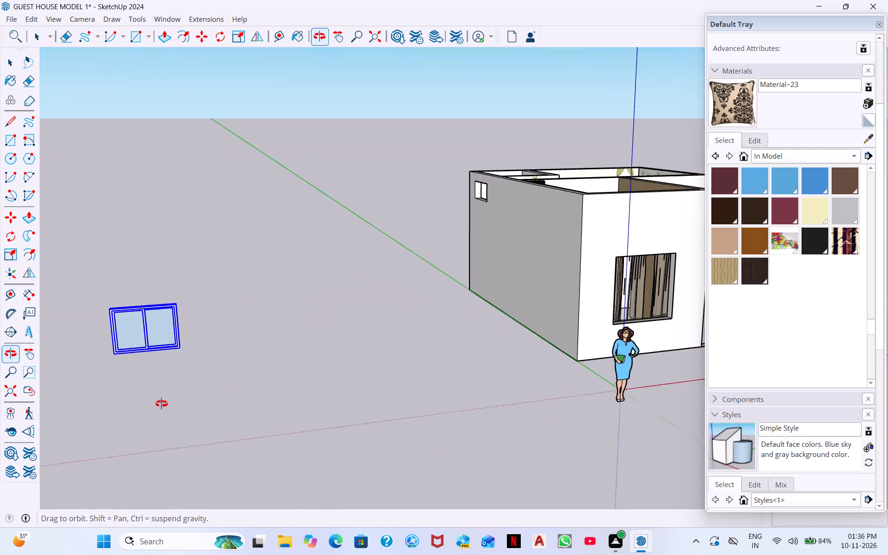
middle_drag(161, 404, 162, 407)
scroll(181, 340, up, 4)
click(240, 31)
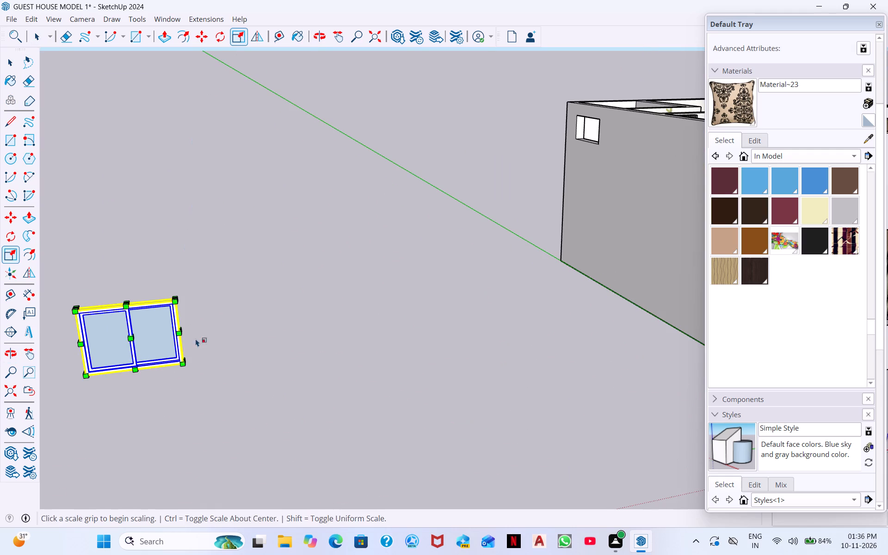
middle_drag(193, 358, 83, 296)
scroll(208, 302, up, 11)
scroll(184, 271, up, 6)
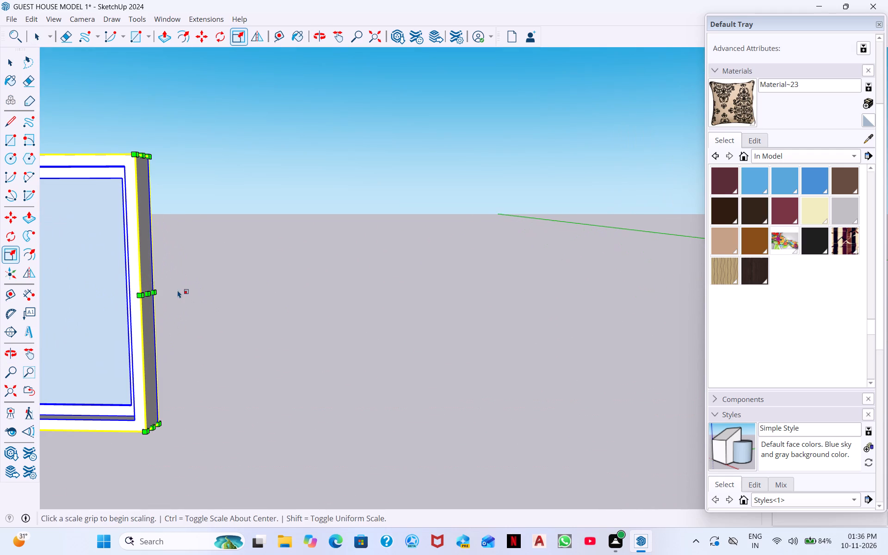
drag(148, 295, 173, 301)
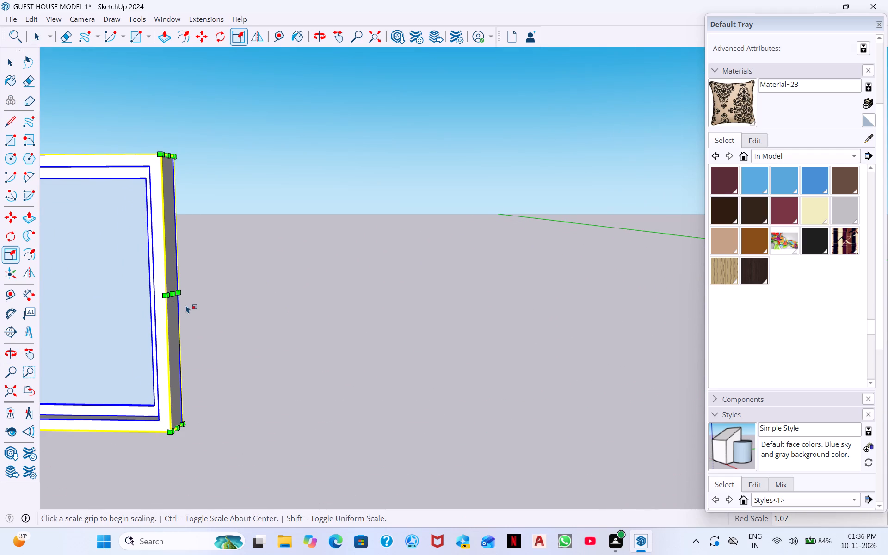
click(174, 292)
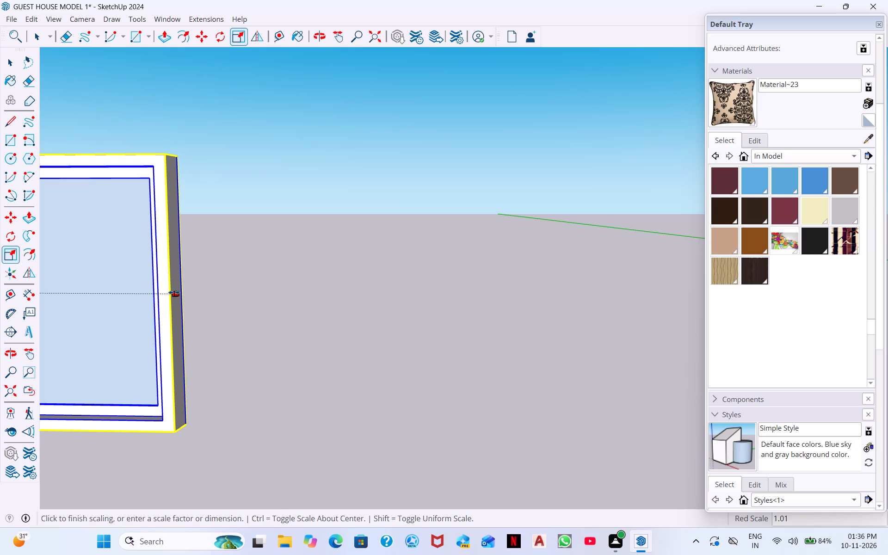
text(6')
key(Return)
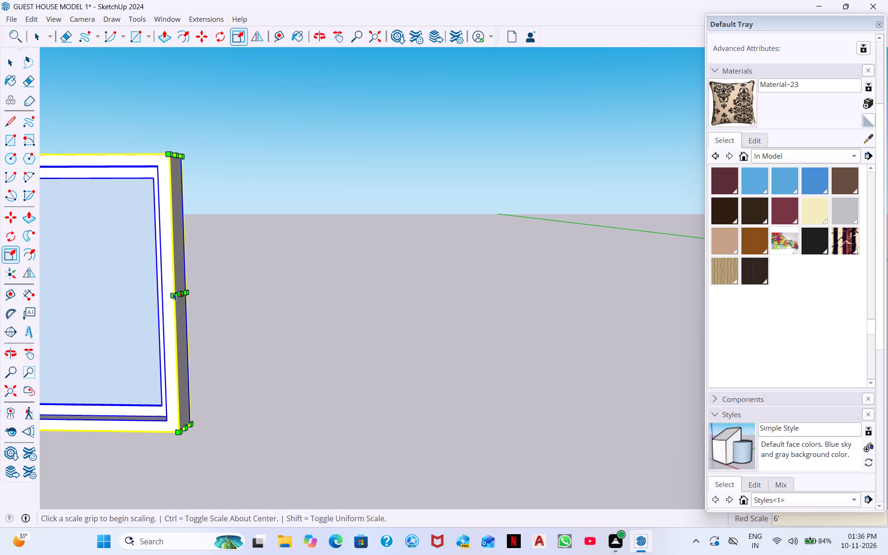
Scale the imported two-pane window along the blue axis from its top edge to a height of 6'.
middle_drag(169, 388, 152, 554)
scroll(187, 229, down, 10)
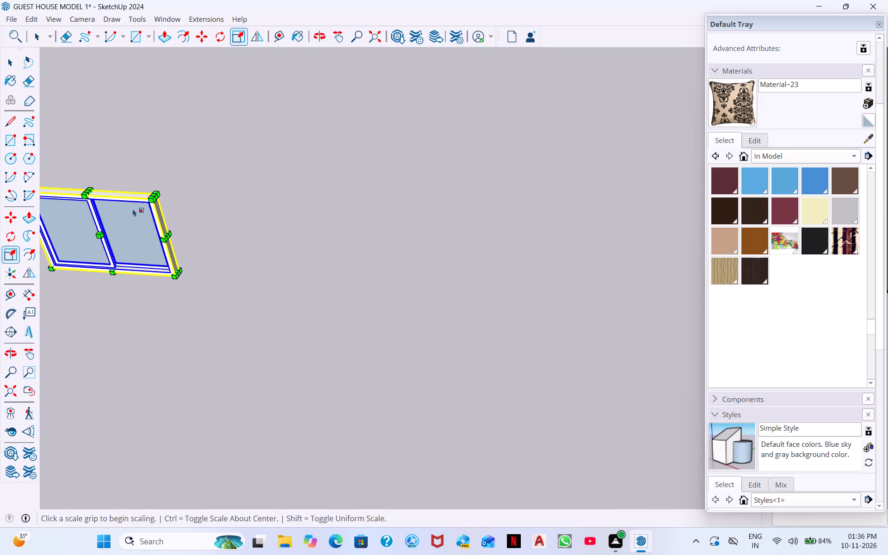
scroll(133, 209, down, 3)
middle_drag(112, 193, 240, 261)
scroll(104, 321, down, 9)
middle_drag(55, 329, 117, 354)
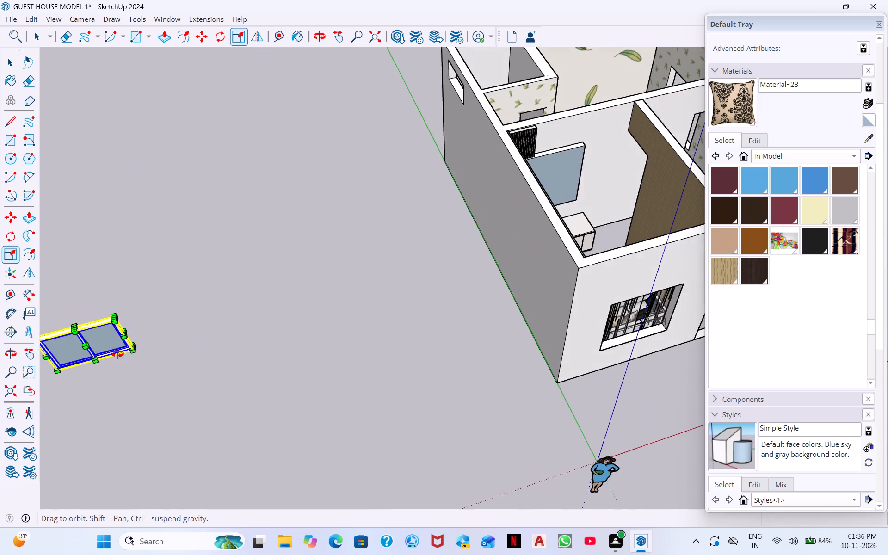
middle_drag(117, 354, 210, 336)
scroll(140, 480, up, 1)
scroll(176, 476, down, 10)
middle_drag(182, 492, 182, 492)
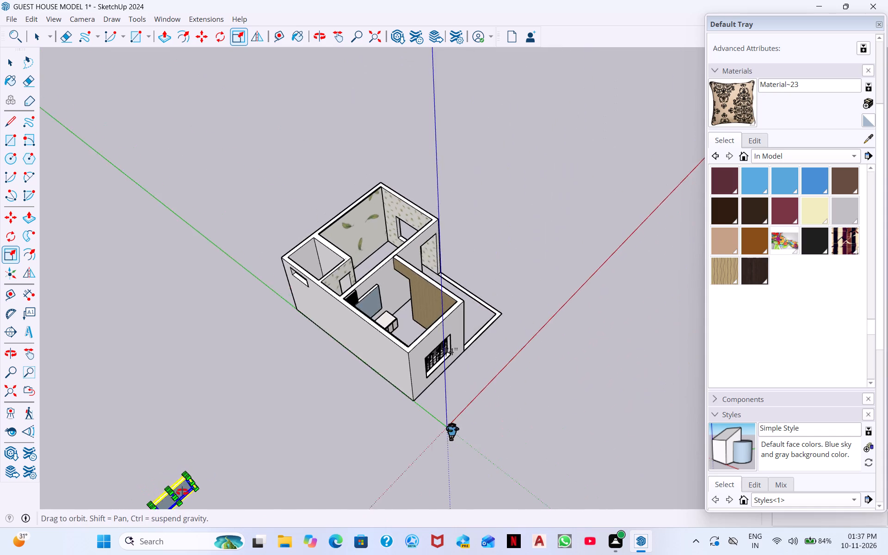
middle_drag(182, 492, 265, 254)
scroll(115, 365, up, 5)
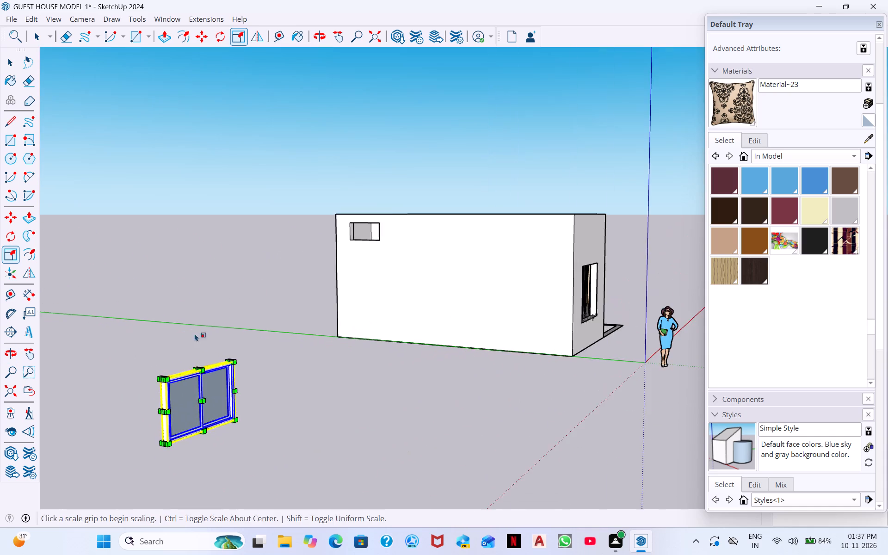
middle_drag(215, 337, 229, 446)
middle_drag(236, 441, 291, 275)
scroll(328, 295, up, 6)
middle_drag(329, 295, 322, 344)
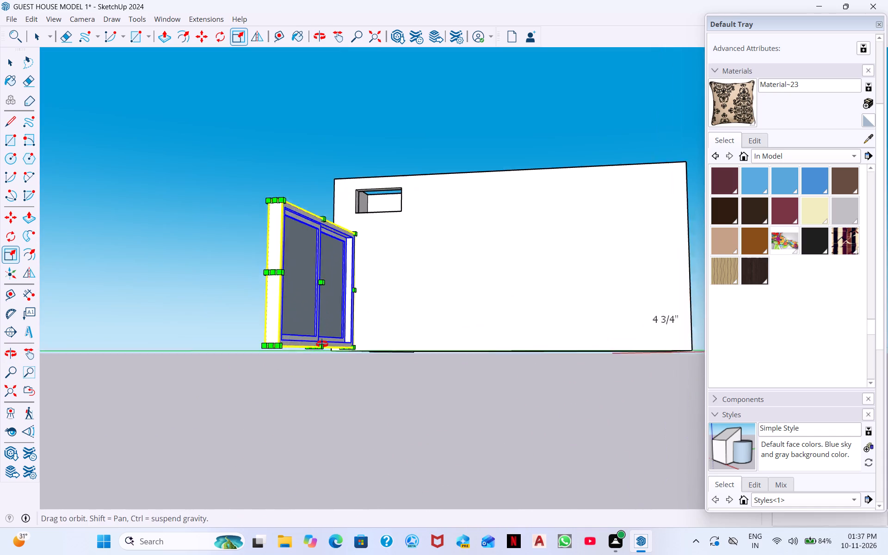
middle_drag(322, 344, 416, 506)
scroll(420, 444, down, 1)
scroll(341, 210, up, 5)
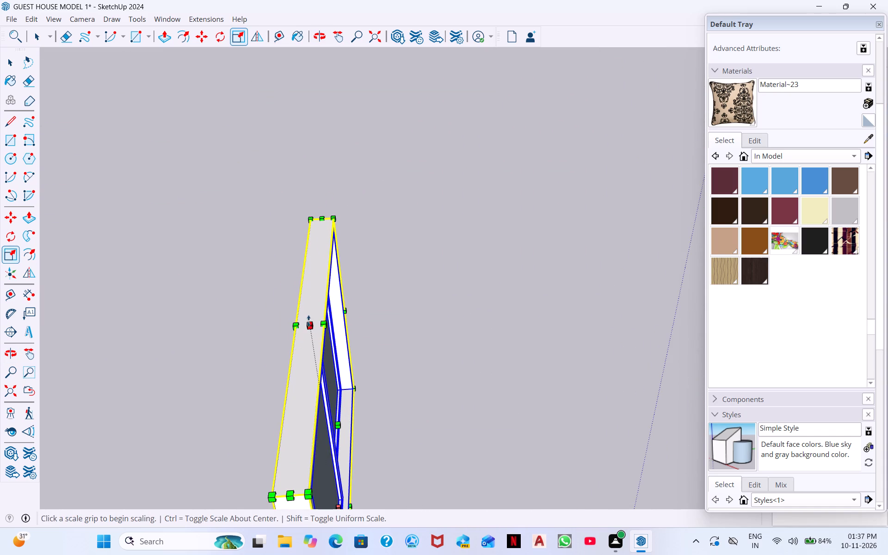
click(307, 322)
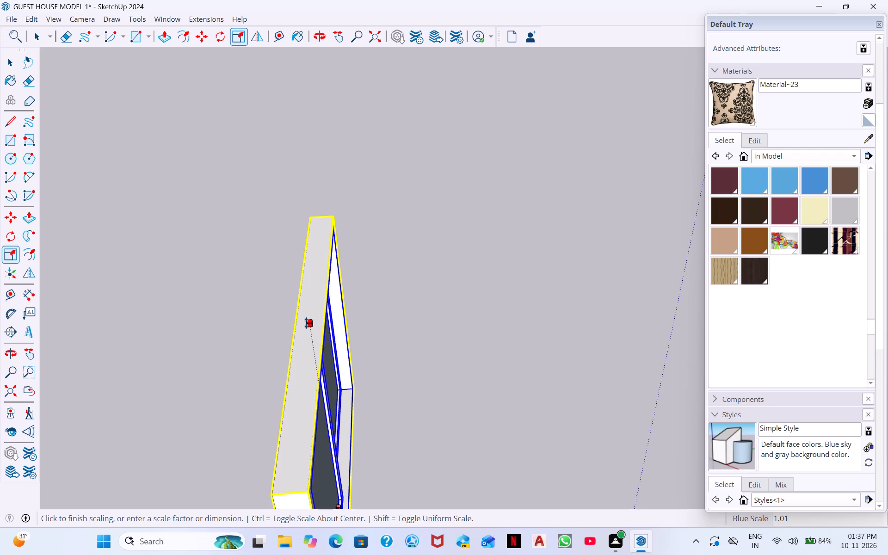
text(6')
key(Return)
Copy the resized window from its lower corner about 67' to the open area on the opposite side of the house.
scroll(409, 382, down, 3)
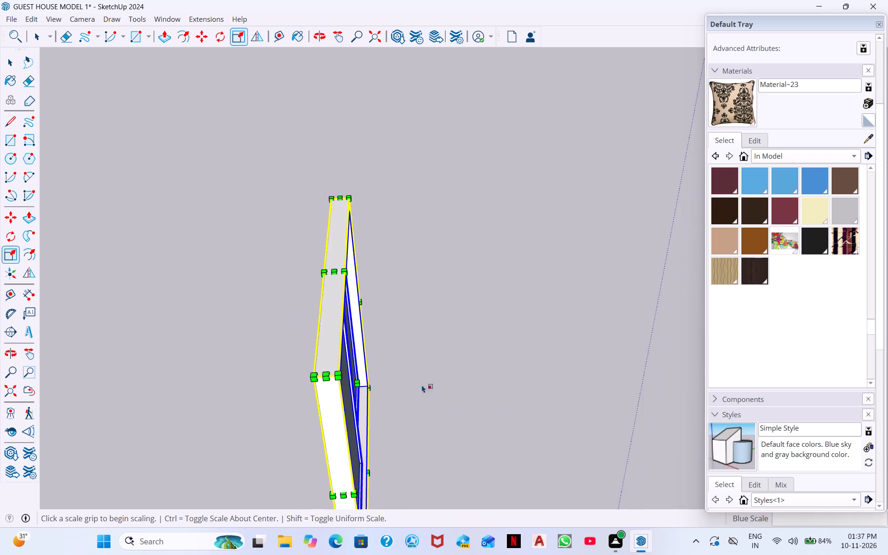
scroll(422, 385, down, 5)
middle_drag(473, 329, 283, 269)
scroll(477, 345, down, 1)
scroll(283, 269, down, 7)
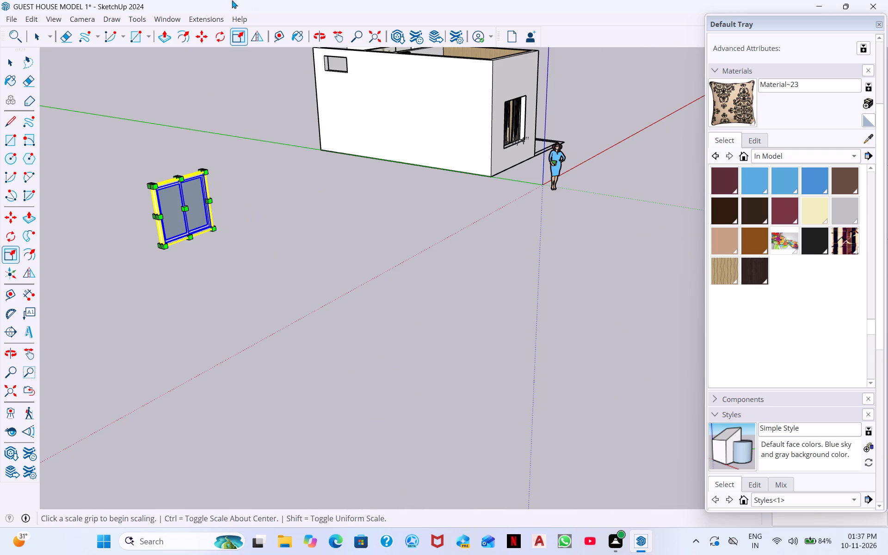
click(207, 40)
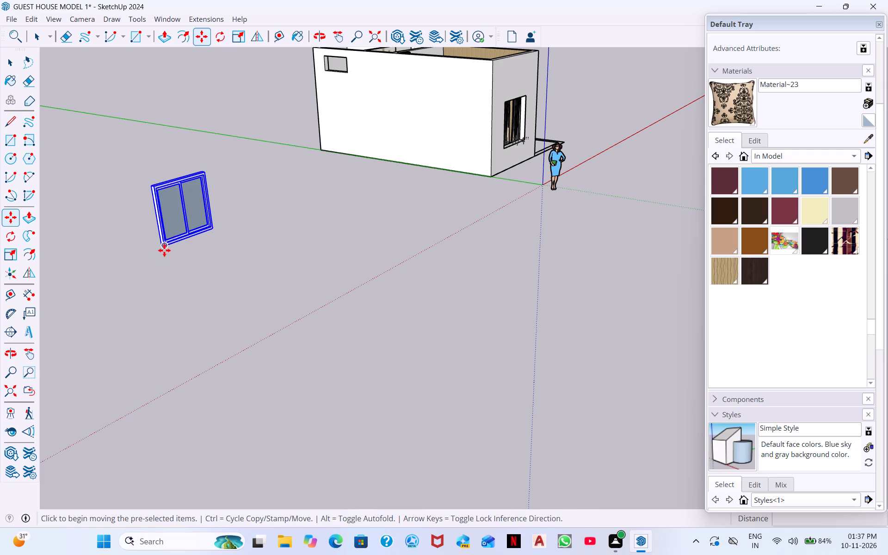
click(166, 246)
scroll(363, 236, down, 3)
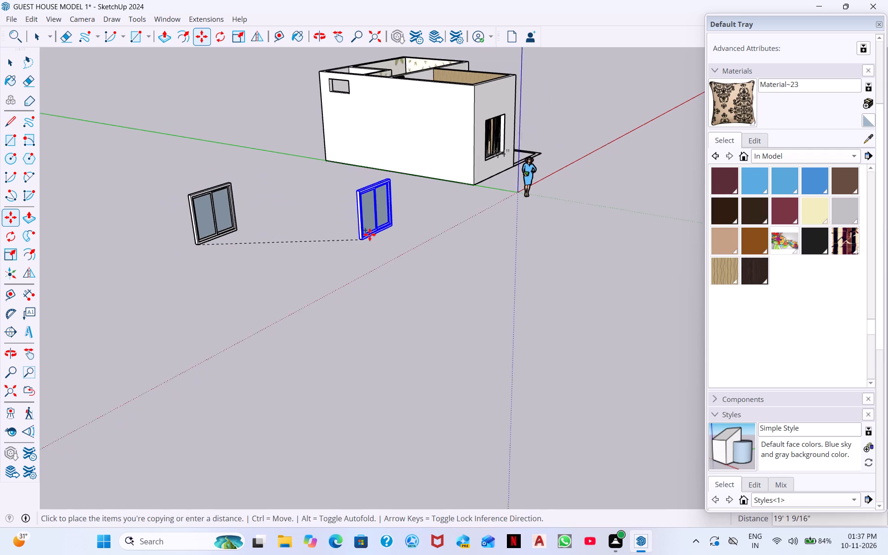
middle_drag(371, 230, 143, 232)
middle_drag(662, 188, 472, 213)
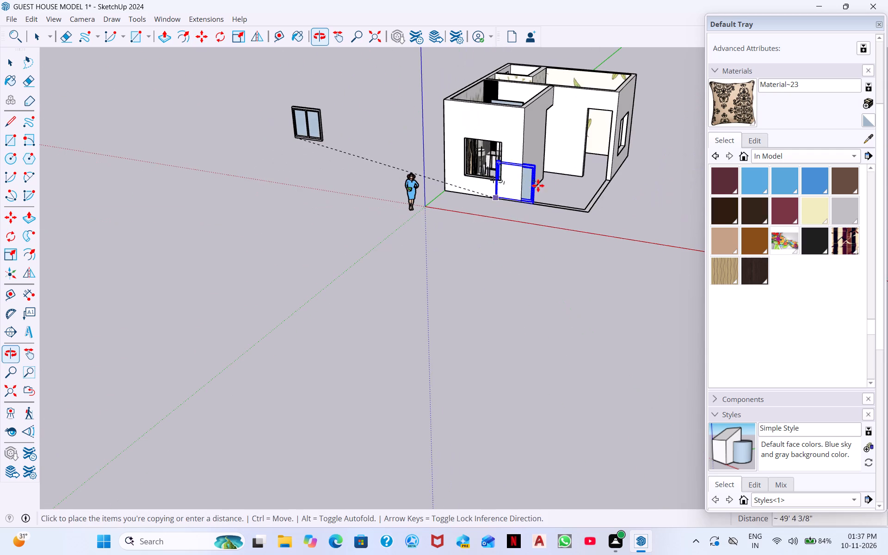
click(648, 173)
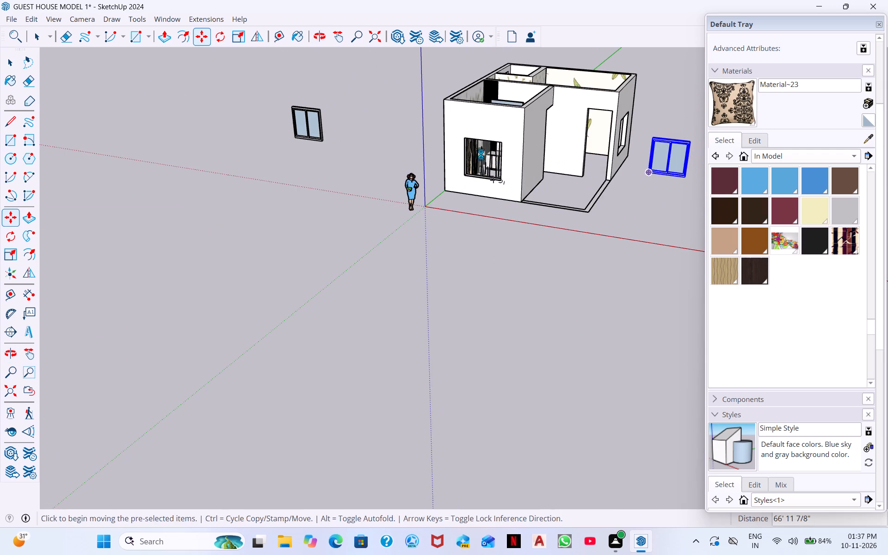
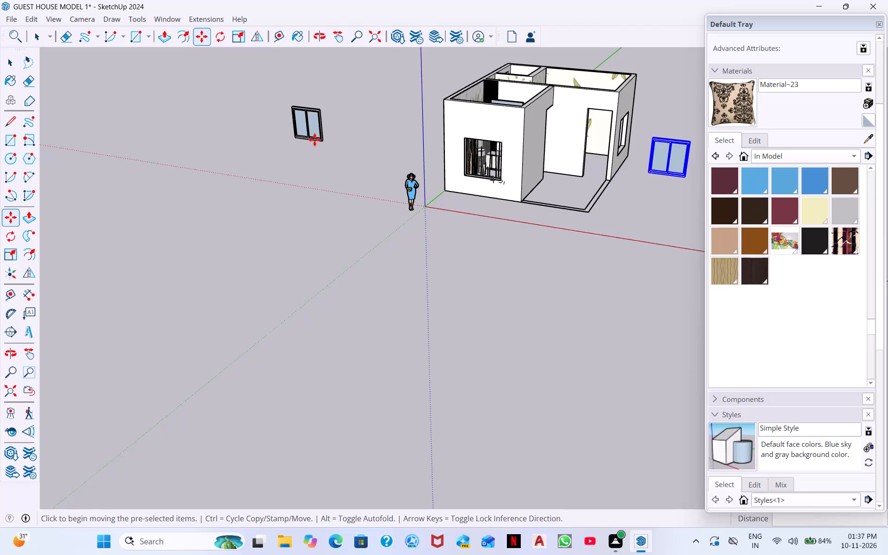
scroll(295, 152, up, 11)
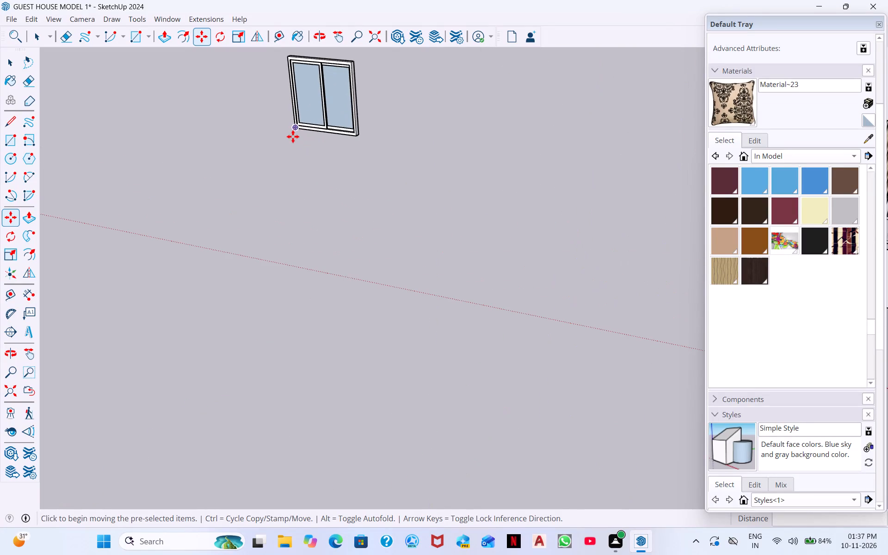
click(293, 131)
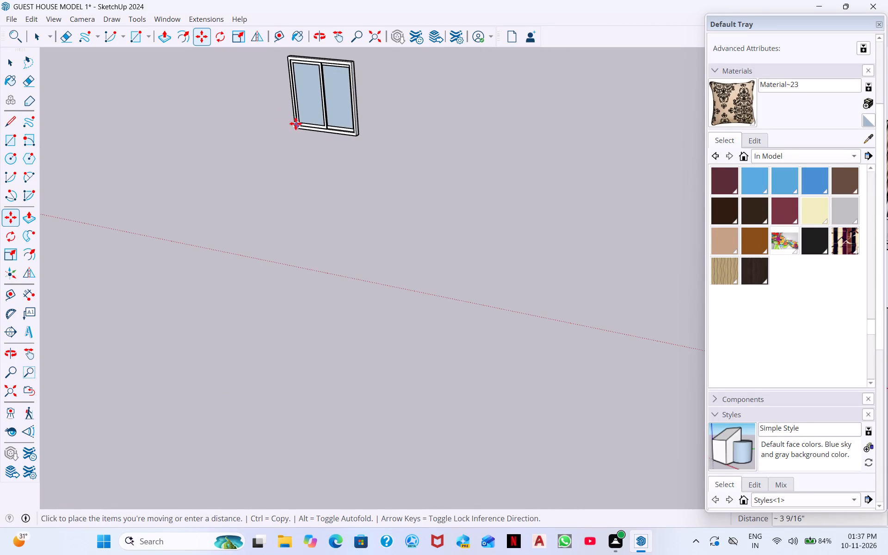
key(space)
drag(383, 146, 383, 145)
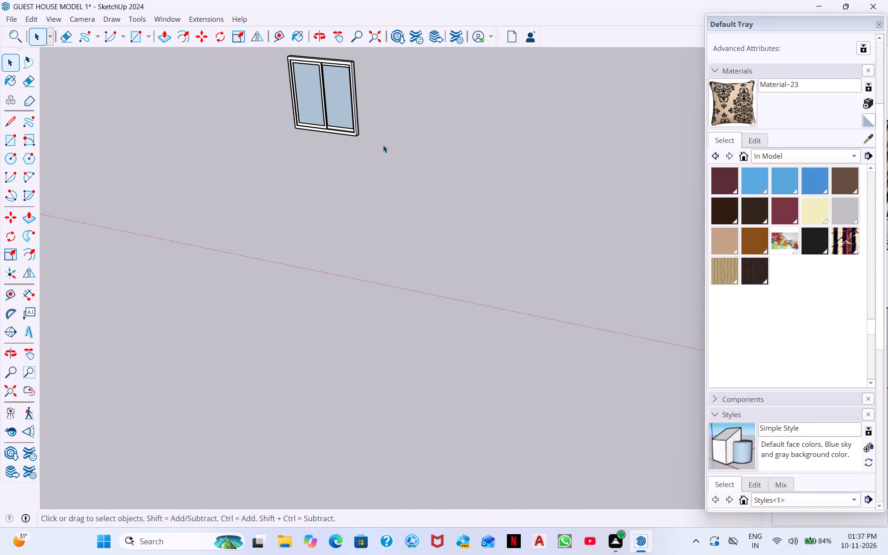
Move the original two-pane window by its lower corner onto the matching lower corner of the front wall's window opening.
drag(383, 145, 269, 54)
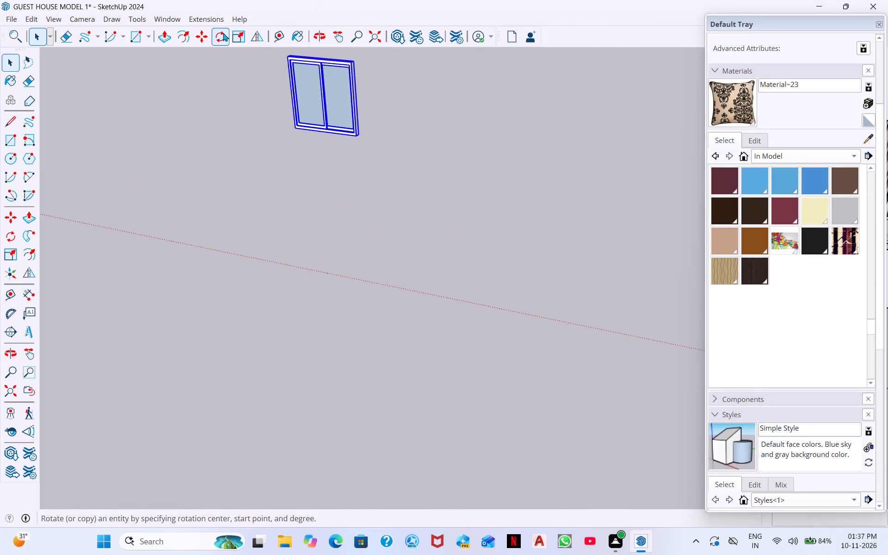
click(196, 36)
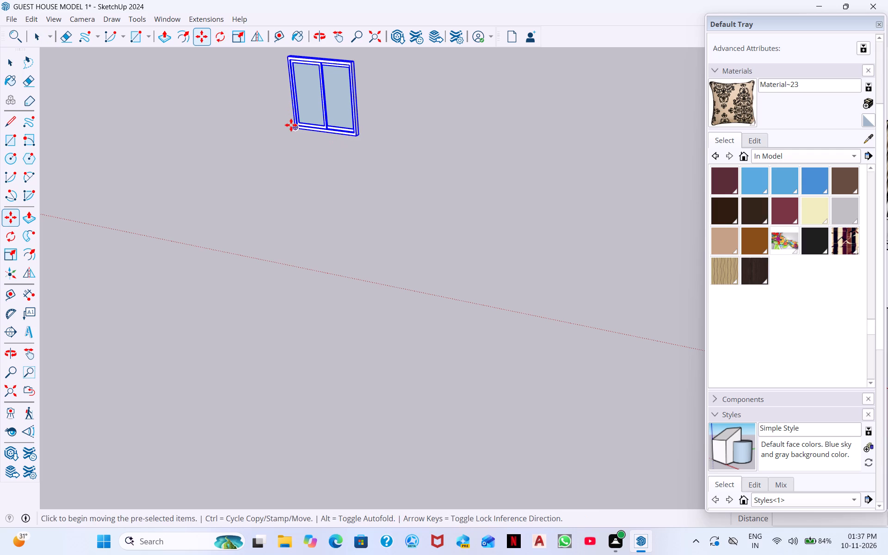
click(292, 125)
scroll(412, 131, down, 10)
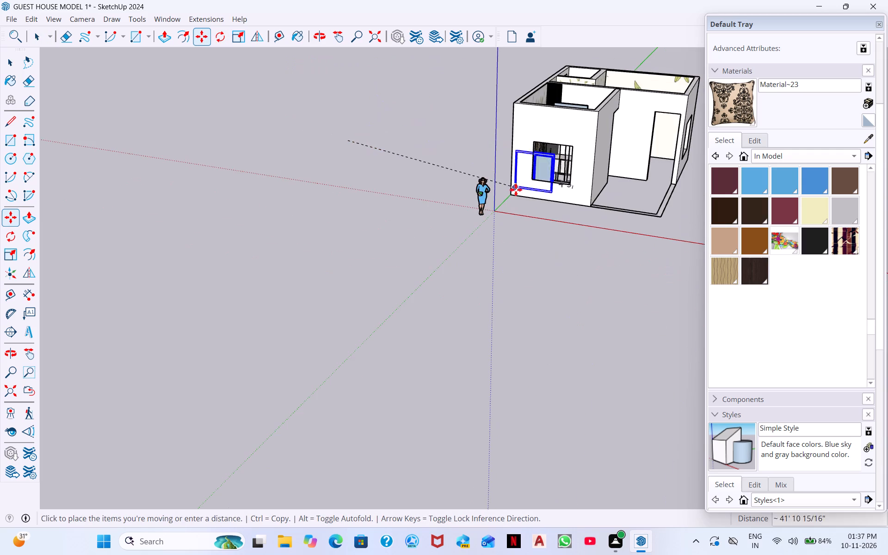
scroll(533, 193, up, 12)
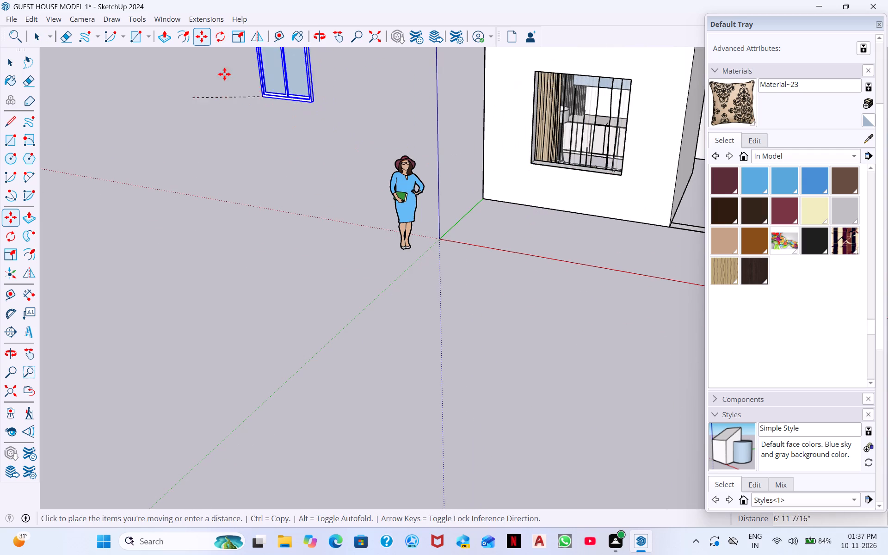
scroll(211, 61, down, 13)
middle_drag(240, 64, 383, 257)
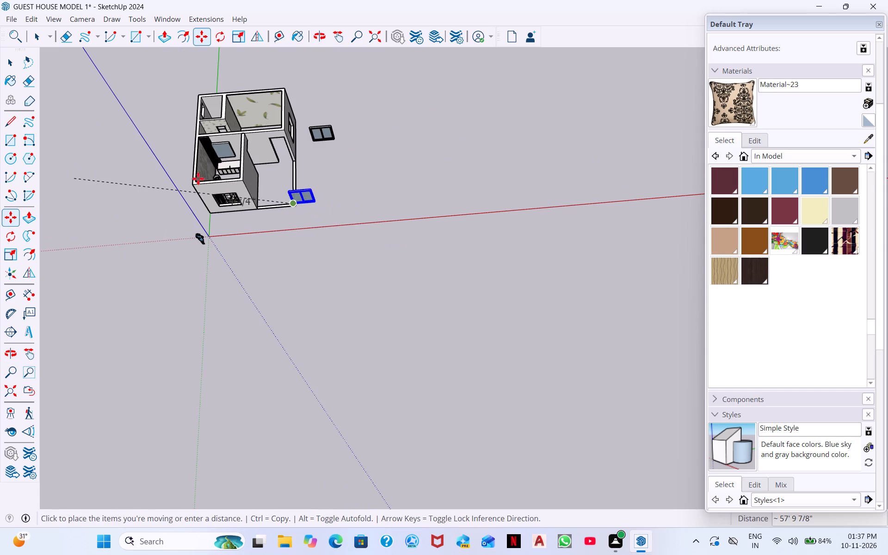
scroll(105, 110, up, 3)
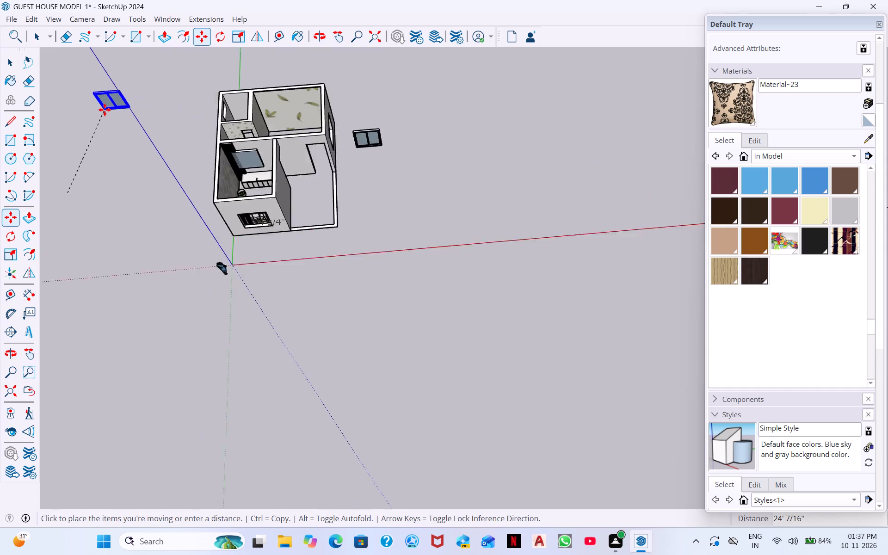
scroll(105, 110, up, 3)
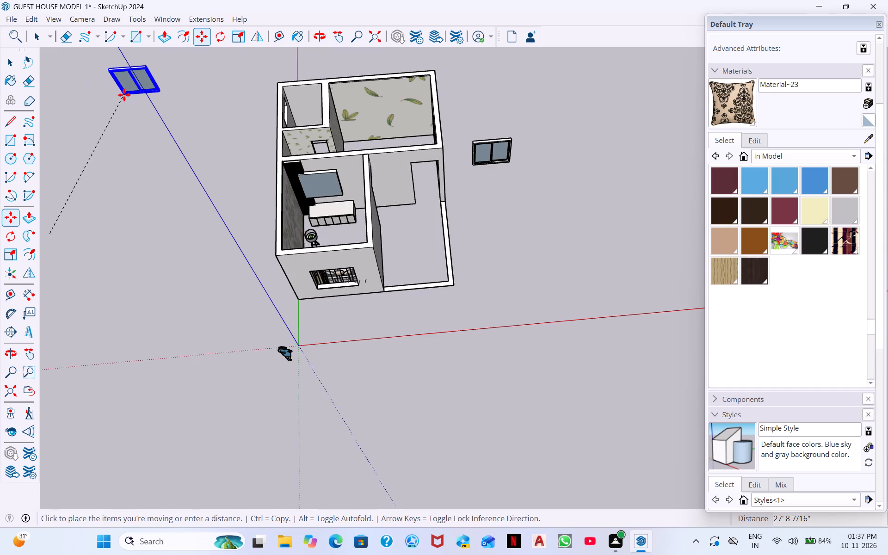
scroll(350, 283, up, 3)
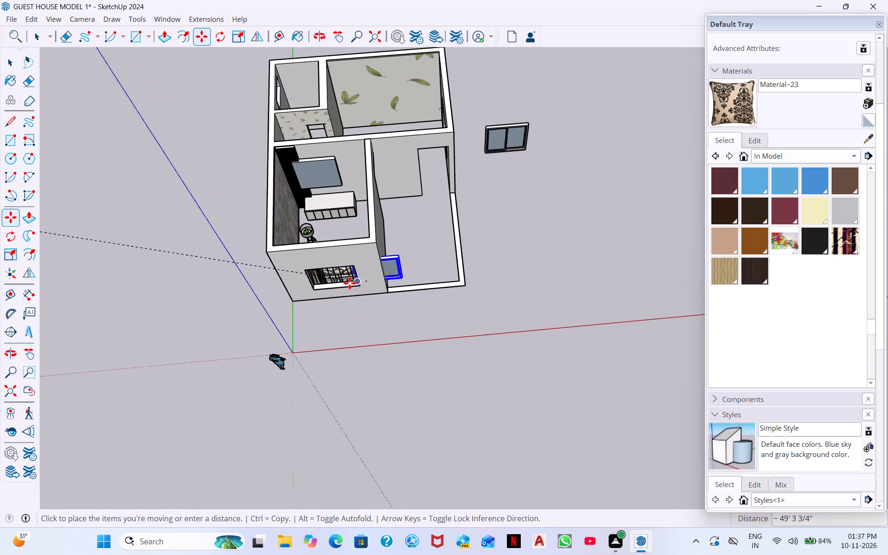
scroll(350, 283, up, 11)
scroll(318, 462, up, 5)
scroll(277, 281, up, 1)
middle_drag(277, 281, 304, 512)
scroll(300, 465, up, 4)
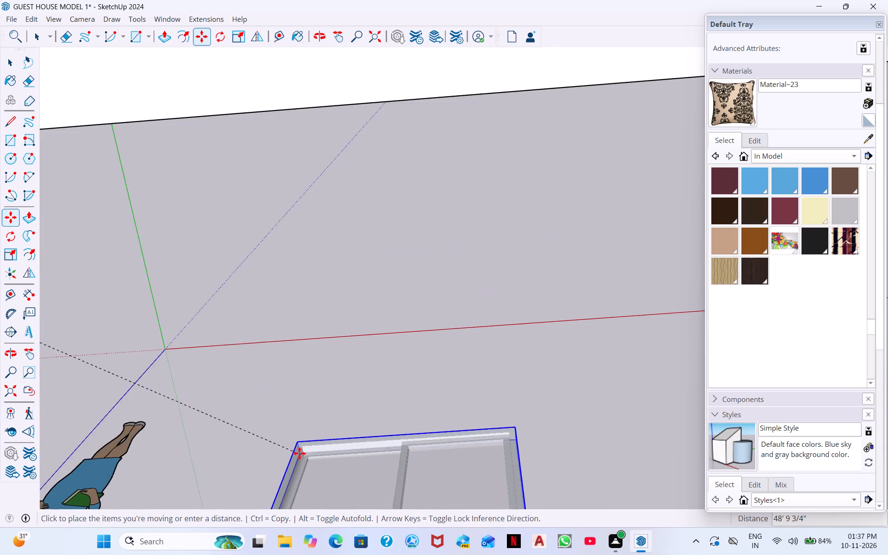
scroll(299, 453, down, 5)
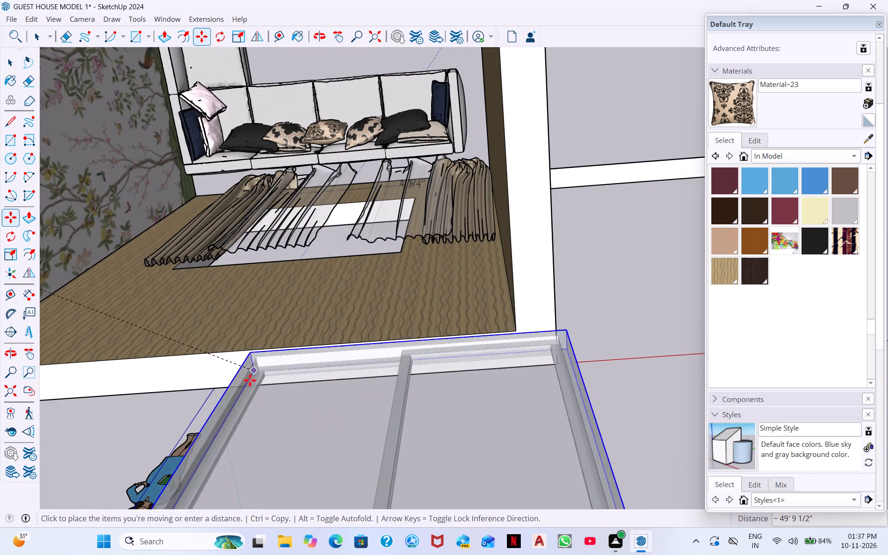
middle_drag(237, 400, 226, 196)
scroll(319, 172, up, 5)
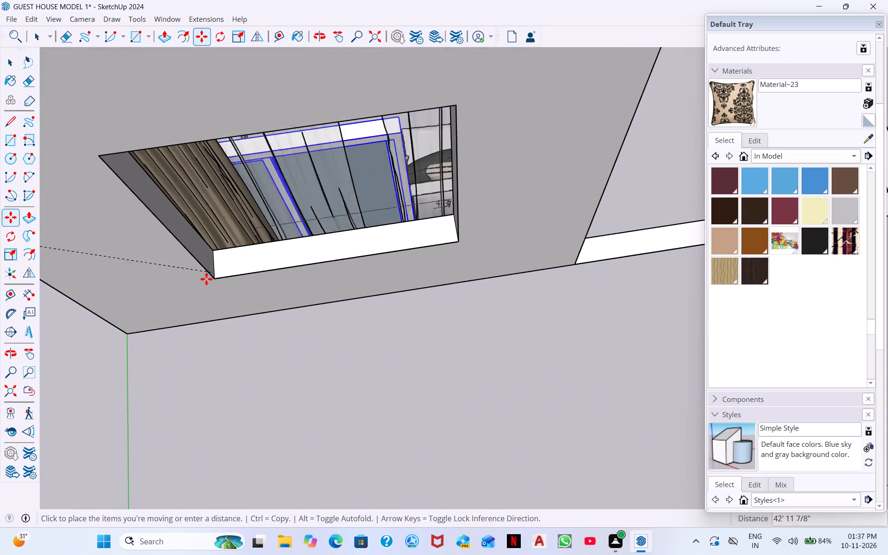
click(214, 282)
Erase the leftover dimension beside the front wall's window opening.
scroll(261, 259, down, 4)
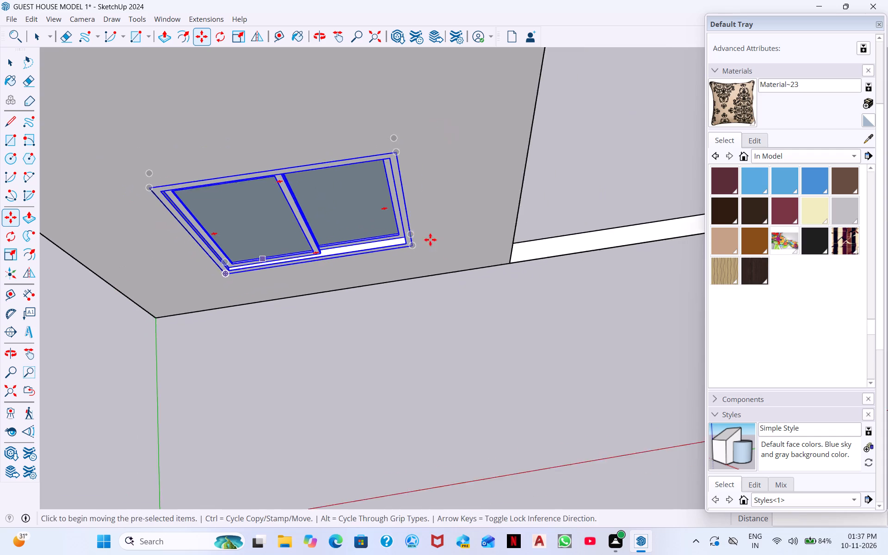
middle_drag(456, 249, 393, 100)
scroll(452, 185, down, 8)
middle_drag(450, 187, 443, 192)
middle_drag(387, 193, 404, 127)
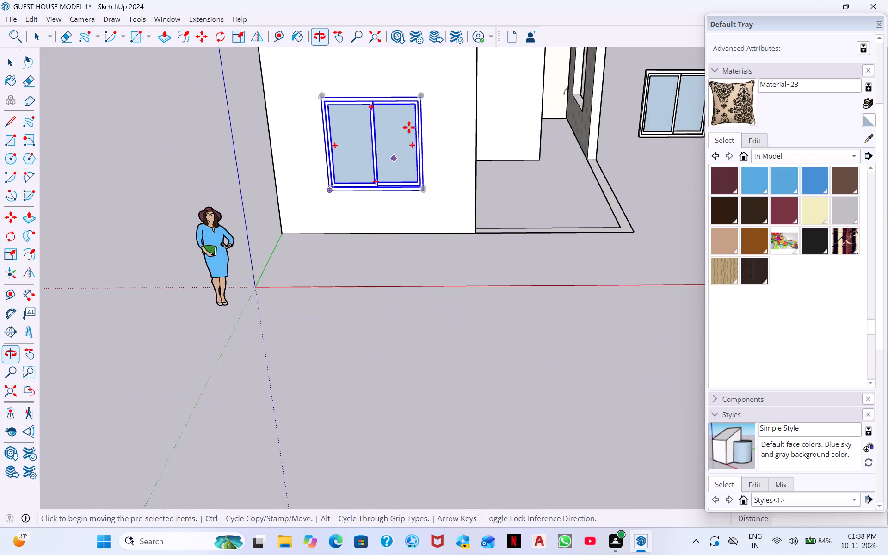
scroll(494, 194, down, 4)
middle_drag(480, 175, 386, 226)
scroll(480, 175, down, 1)
middle_drag(568, 219, 328, 210)
middle_drag(760, 296, 609, 295)
scroll(688, 305, down, 2)
middle_drag(794, 270, 434, 241)
middle_drag(583, 215, 450, 219)
scroll(464, 222, down, 1)
middle_drag(593, 237, 468, 241)
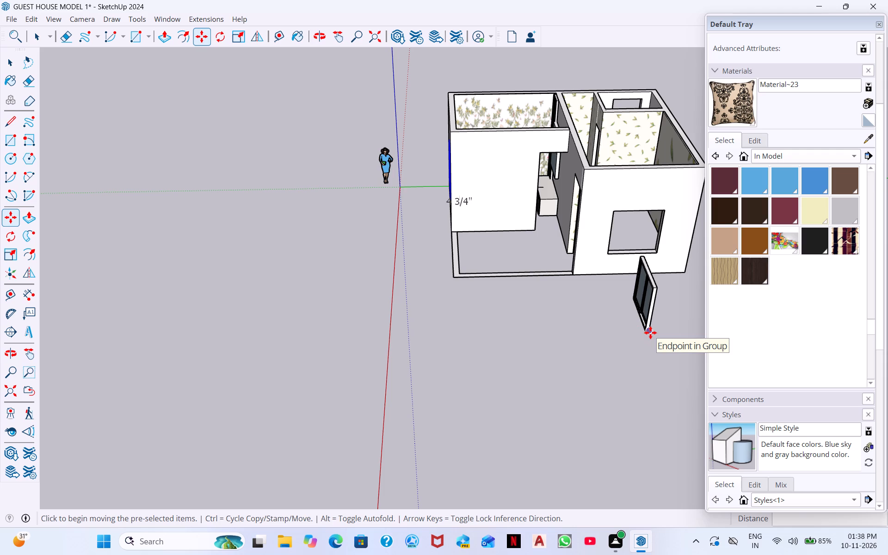
key(space)
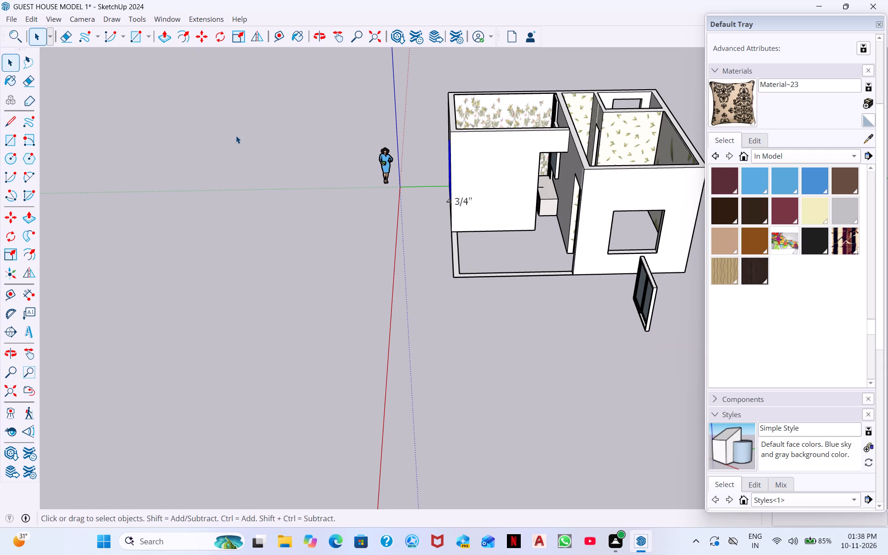
click(65, 42)
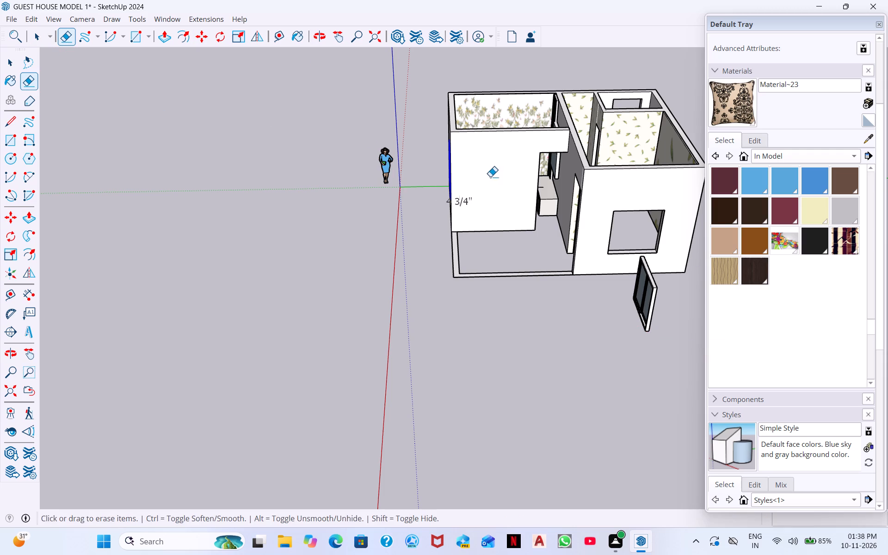
click(465, 199)
Rotate the copied window 90° about the blue axis from its lower corner, making it parallel to the side wall with the empty opening.
scroll(436, 219, down, 4)
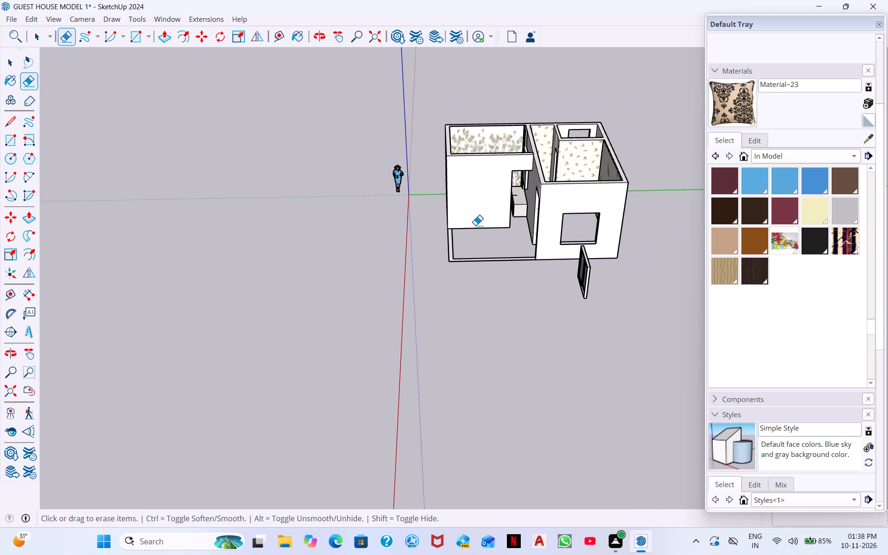
middle_drag(482, 227, 443, 232)
key(space)
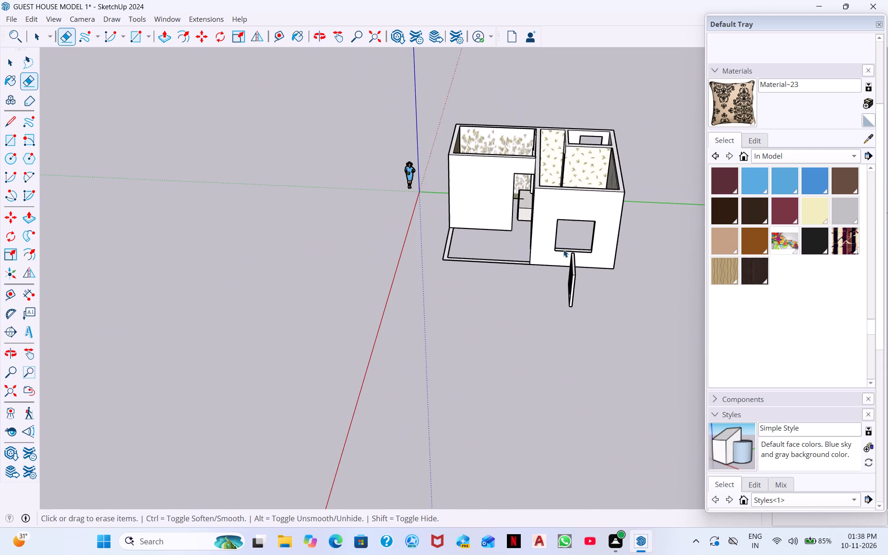
click(573, 305)
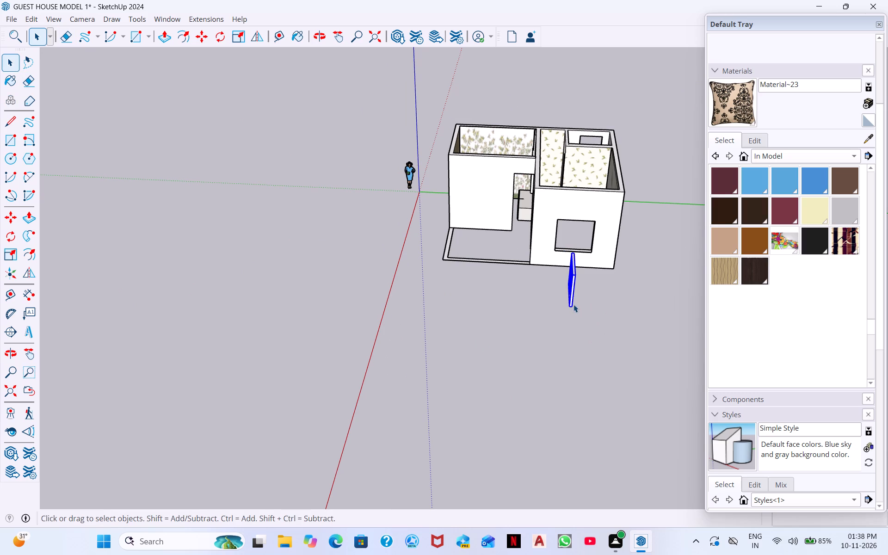
key(q)
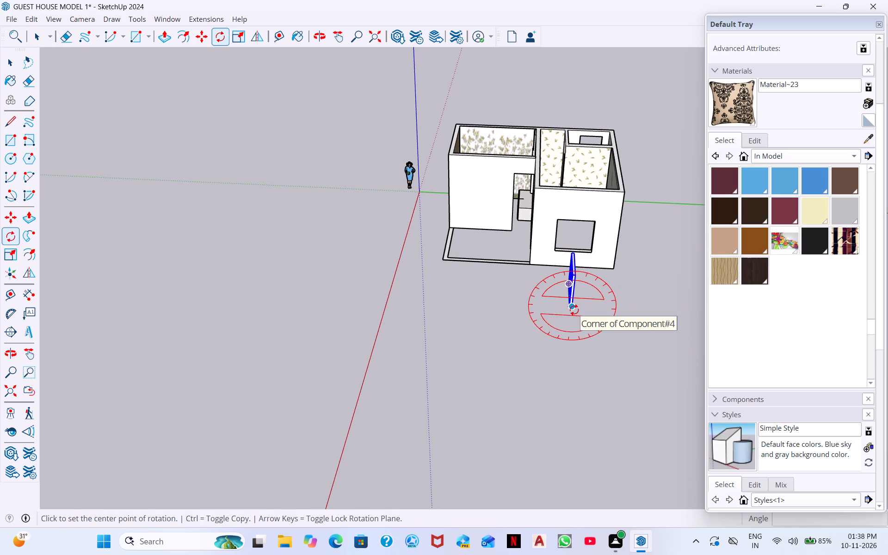
key(Up)
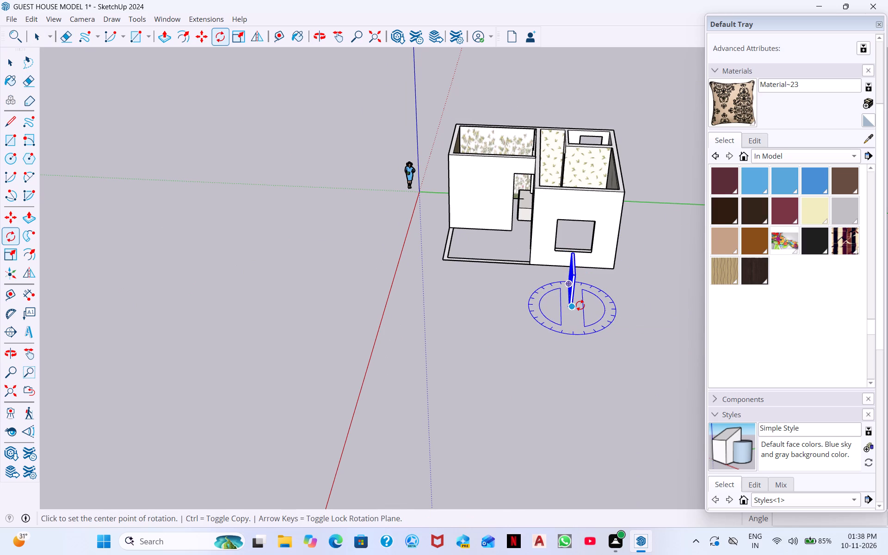
scroll(580, 305, up, 12)
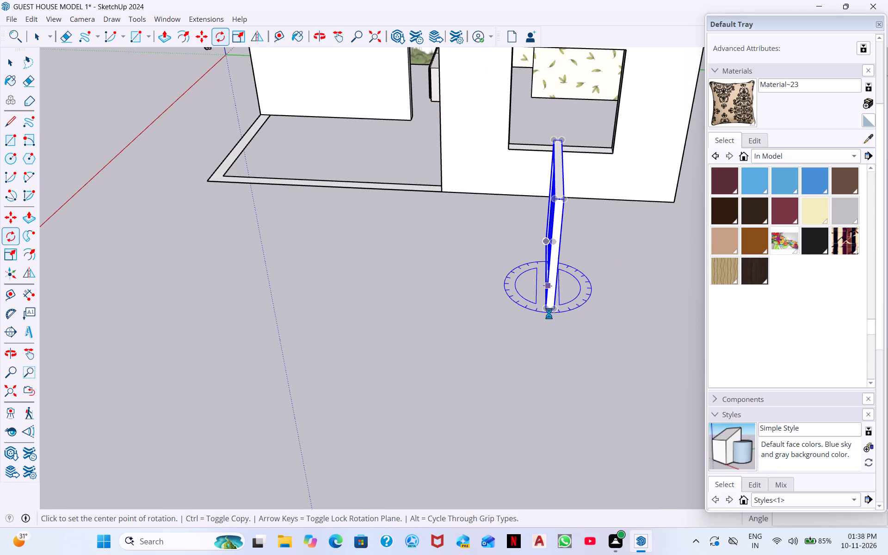
middle_drag(570, 290, 414, 259)
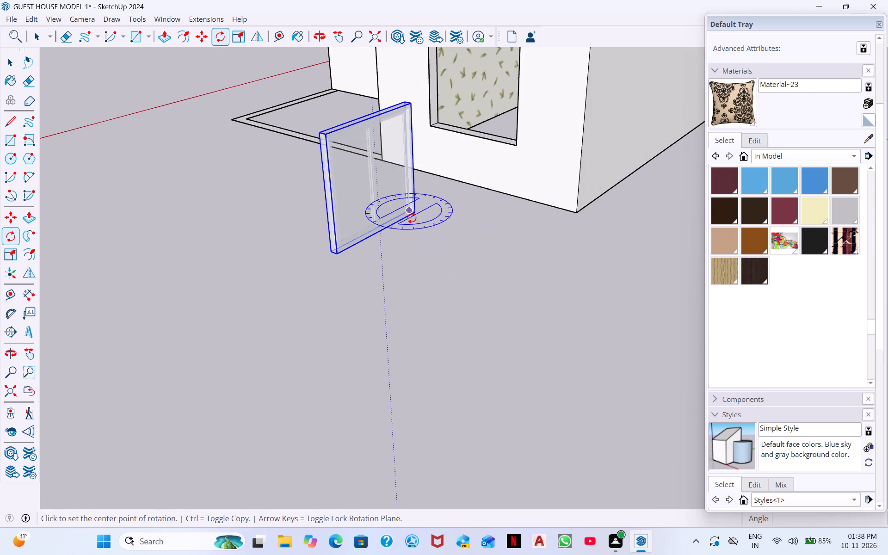
scroll(419, 210, up, 4)
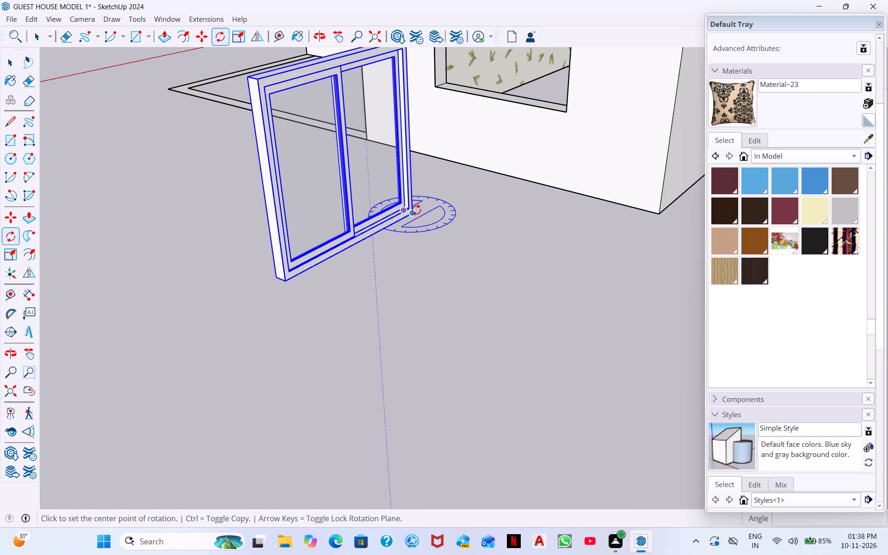
click(414, 211)
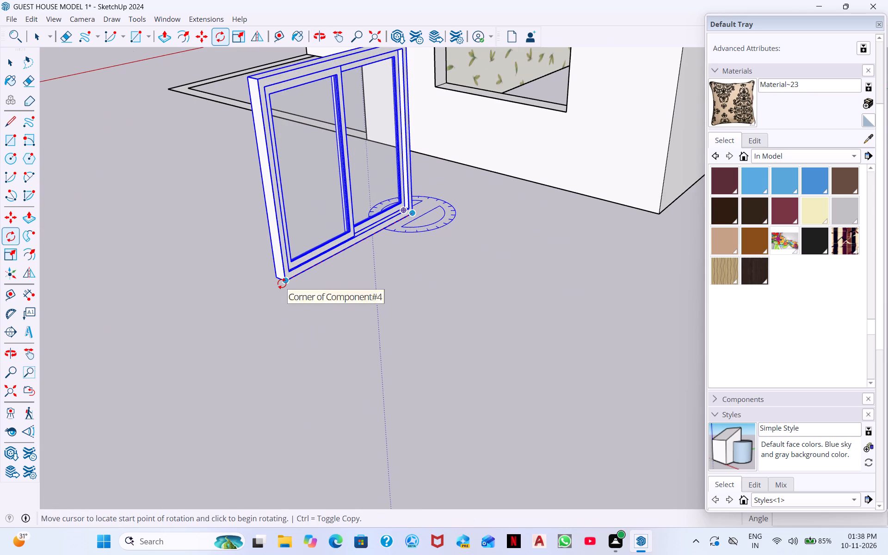
click(281, 280)
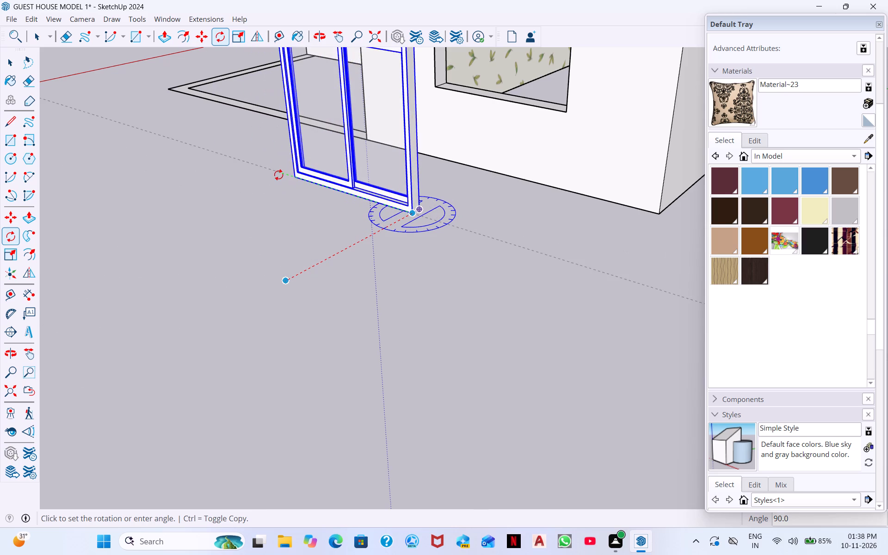
click(278, 175)
middle_drag(441, 229, 516, 261)
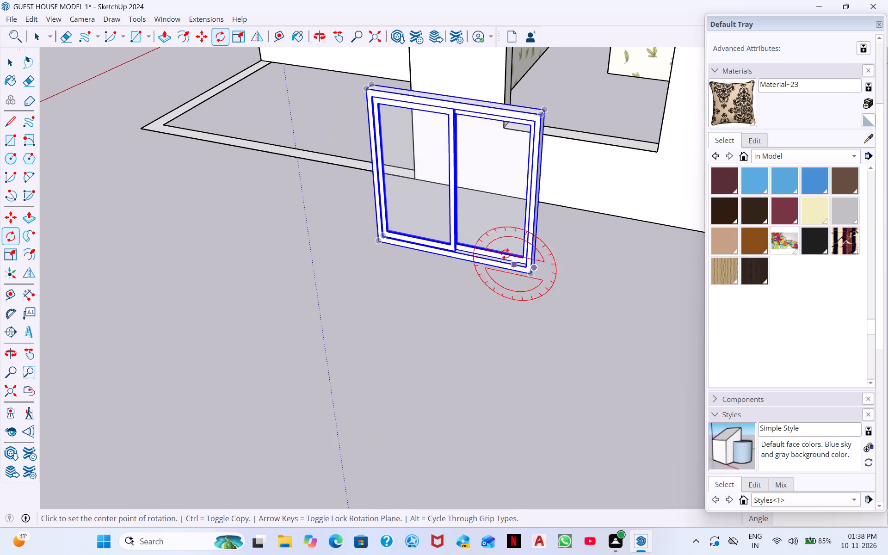
Move the rotated window by its lower corner onto the matching lower corner of the side wall's window opening.
key(space)
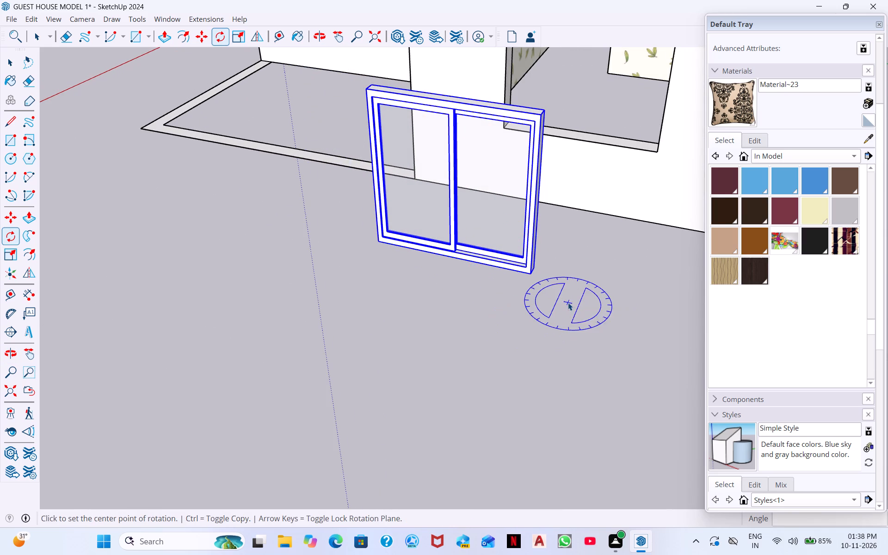
click(200, 34)
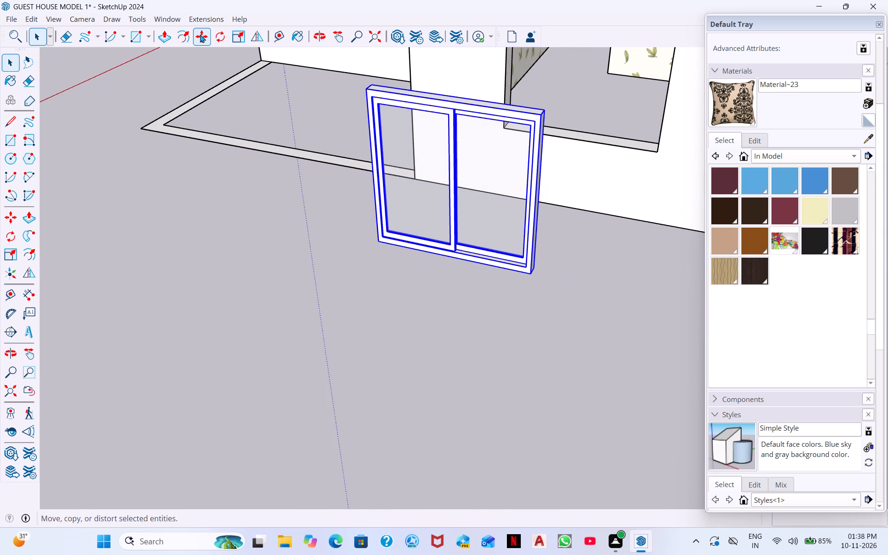
click(531, 275)
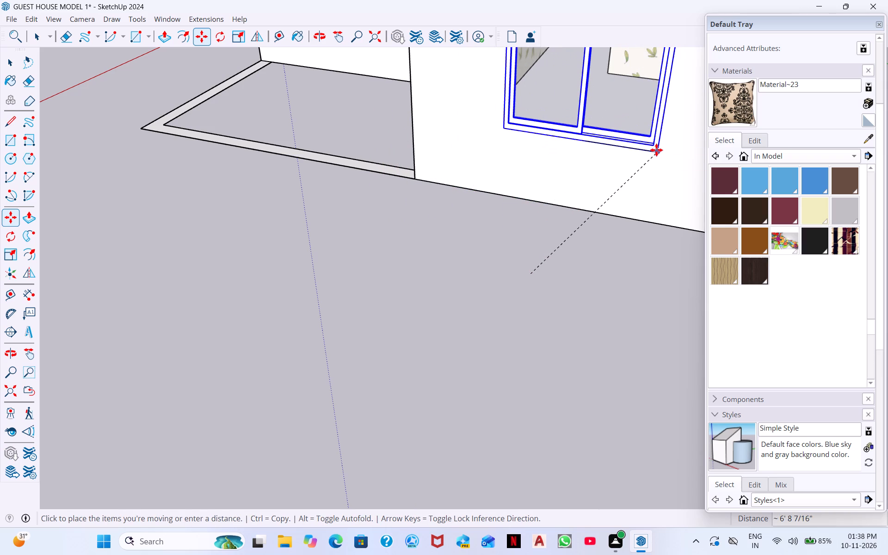
click(656, 150)
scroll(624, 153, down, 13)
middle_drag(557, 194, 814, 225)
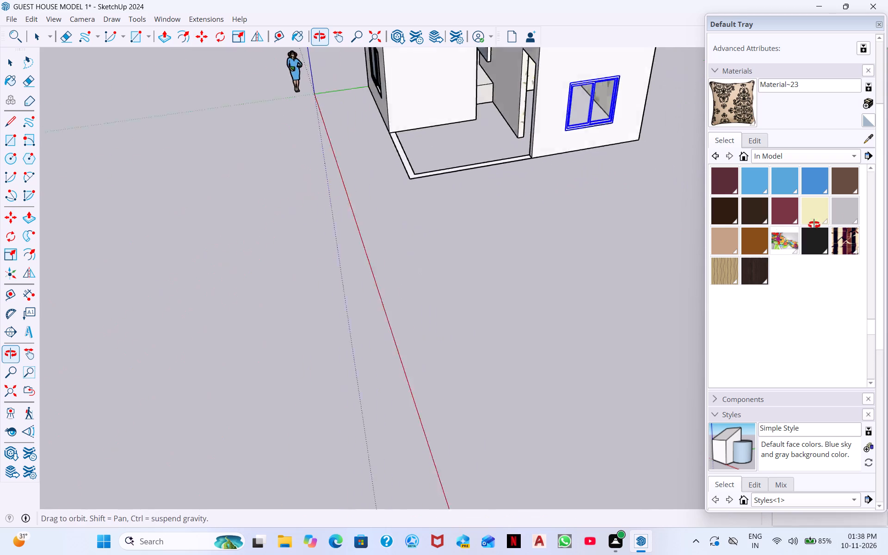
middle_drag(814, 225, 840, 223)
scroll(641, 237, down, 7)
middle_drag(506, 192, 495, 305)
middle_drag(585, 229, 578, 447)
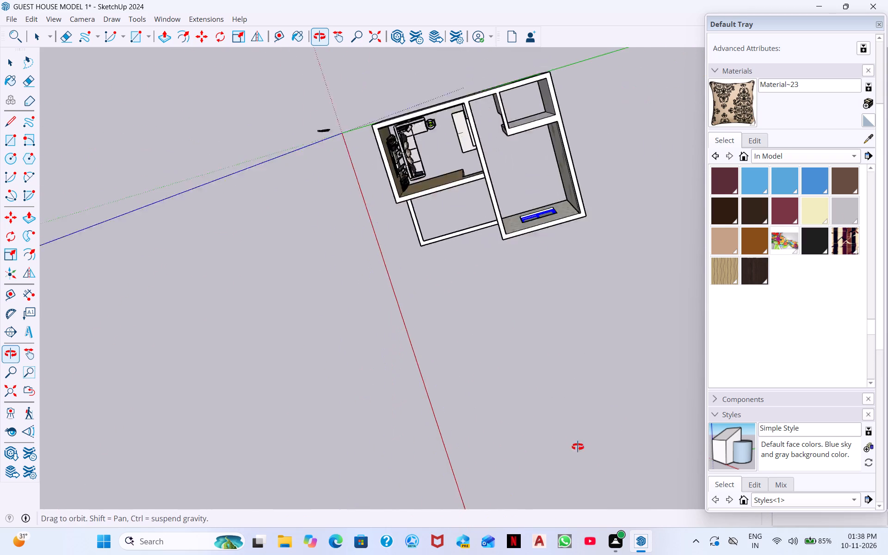
Examine the newly fitted side wall window from above and from outside the house, and clear its selection.
middle_drag(578, 447, 462, 309)
scroll(597, 234, down, 1)
scroll(597, 234, up, 6)
scroll(681, 232, down, 4)
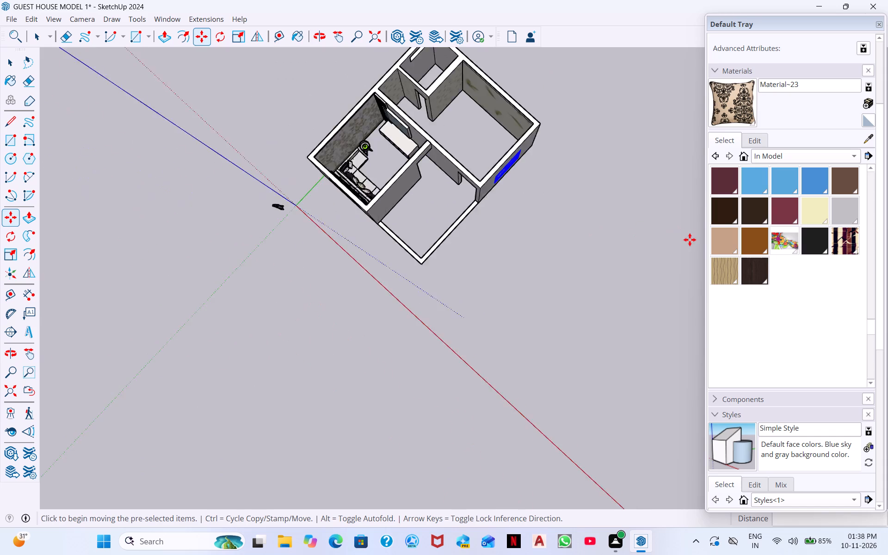
scroll(690, 240, down, 4)
key(space)
middle_drag(833, 198, 649, 165)
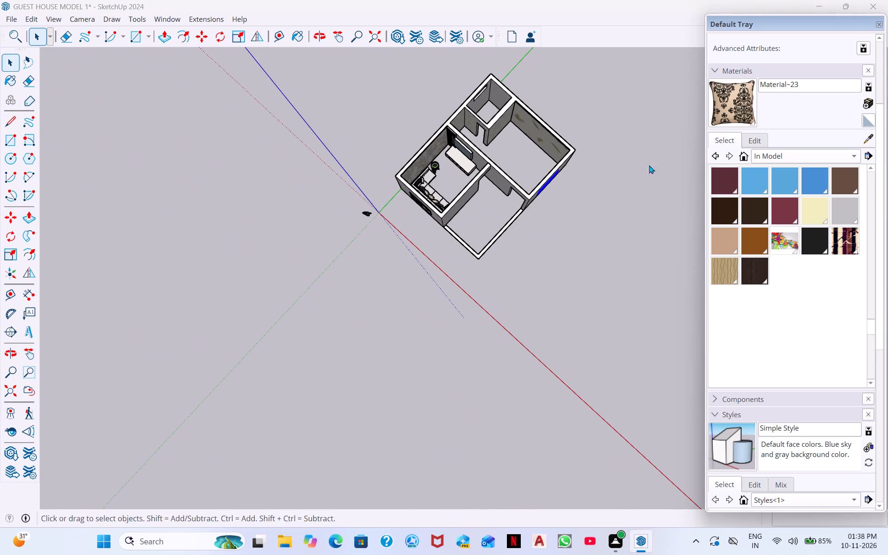
middle_drag(649, 165, 505, 121)
middle_drag(572, 203, 395, 66)
scroll(550, 173, down, 5)
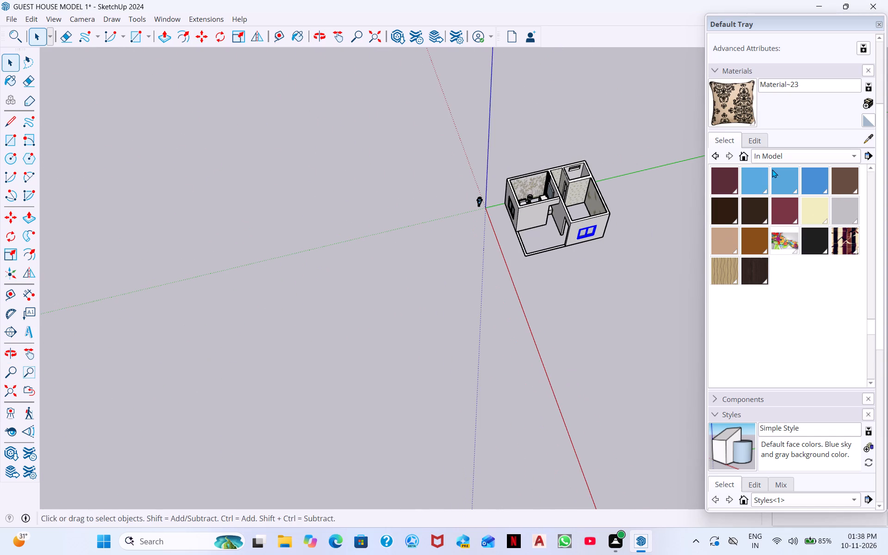
key(space)
click(496, 247)
Inspect the whole guest house from outside and above, checking both fitted two-pane windows and the rooms' interior.
scroll(609, 302, down, 1)
middle_click(613, 305)
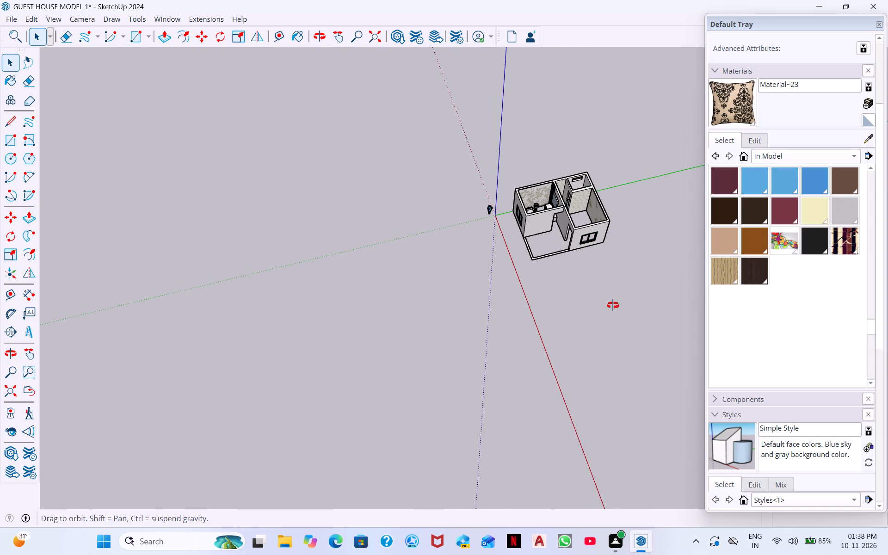
middle_drag(609, 298, 438, 51)
middle_drag(626, 265, 752, 281)
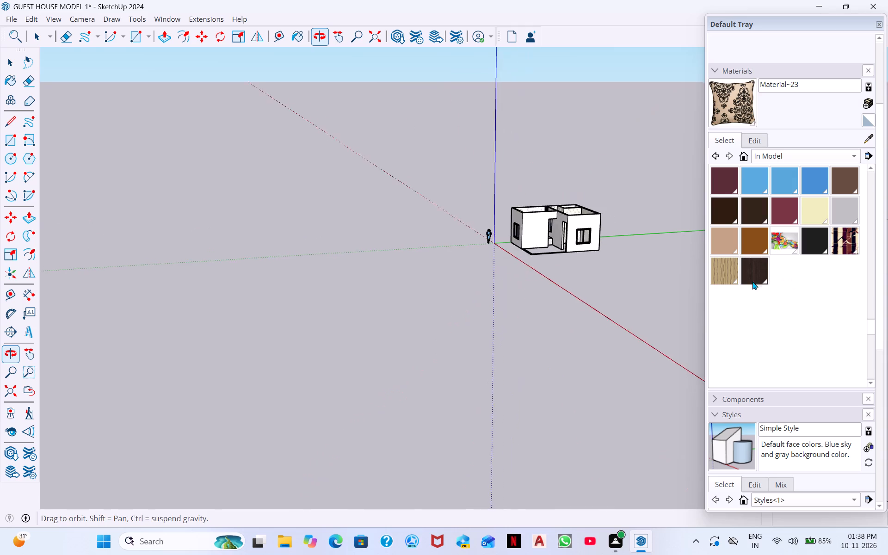
middle_drag(752, 281, 781, 281)
middle_drag(304, 173, 649, 222)
scroll(450, 185, up, 2)
scroll(597, 221, up, 5)
scroll(540, 186, up, 6)
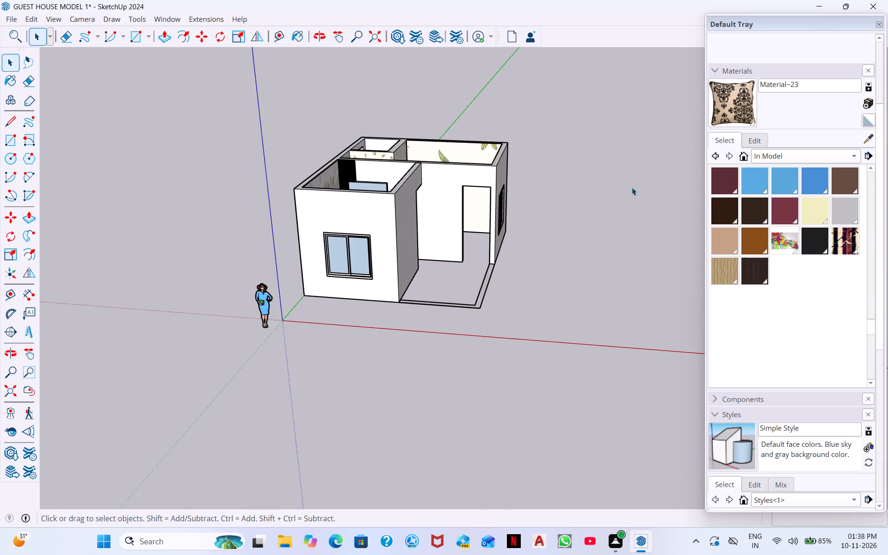
middle_drag(632, 187, 462, 359)
scroll(429, 209, up, 1)
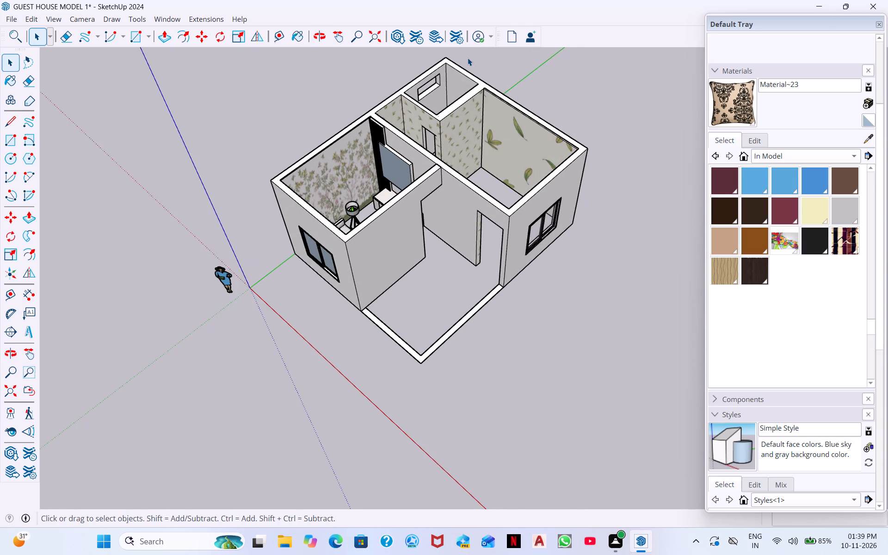
scroll(468, 58, up, 2)
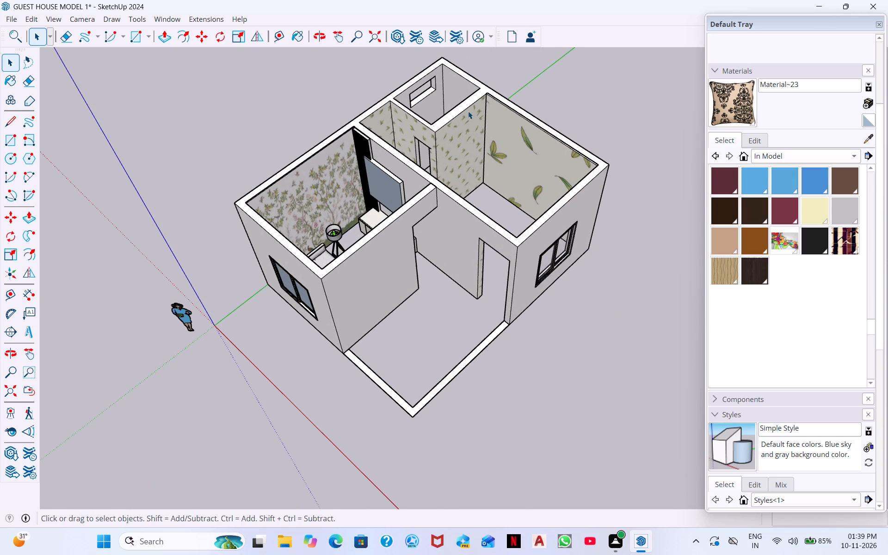
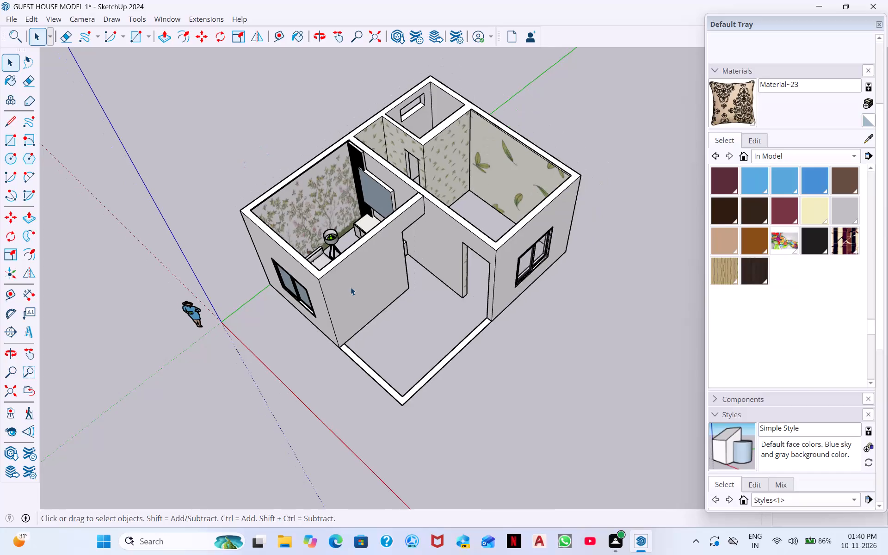
Inspect the guest house from several outside angles, checking both fitted windows, the furnished room and the interior door openings.
middle_drag(351, 287, 314, 191)
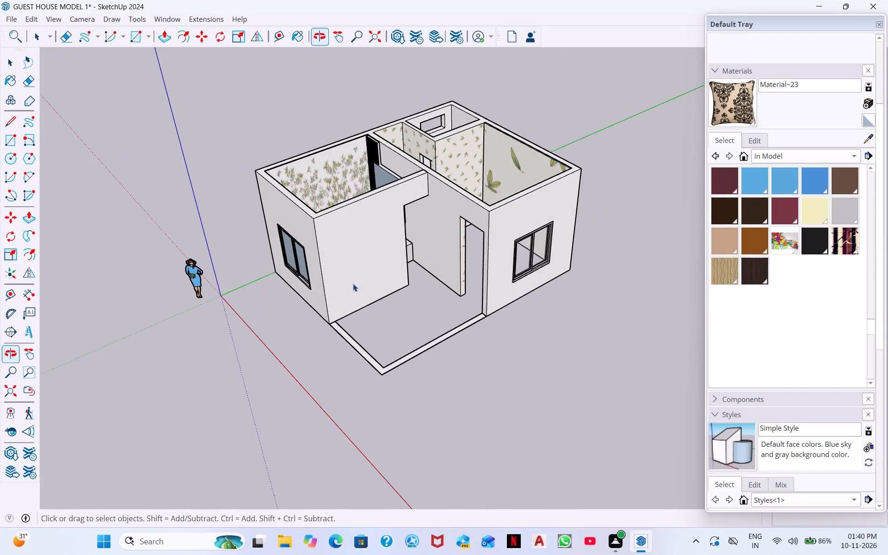
middle_drag(381, 301, 372, 247)
scroll(285, 279, up, 7)
middle_drag(474, 311, 336, 360)
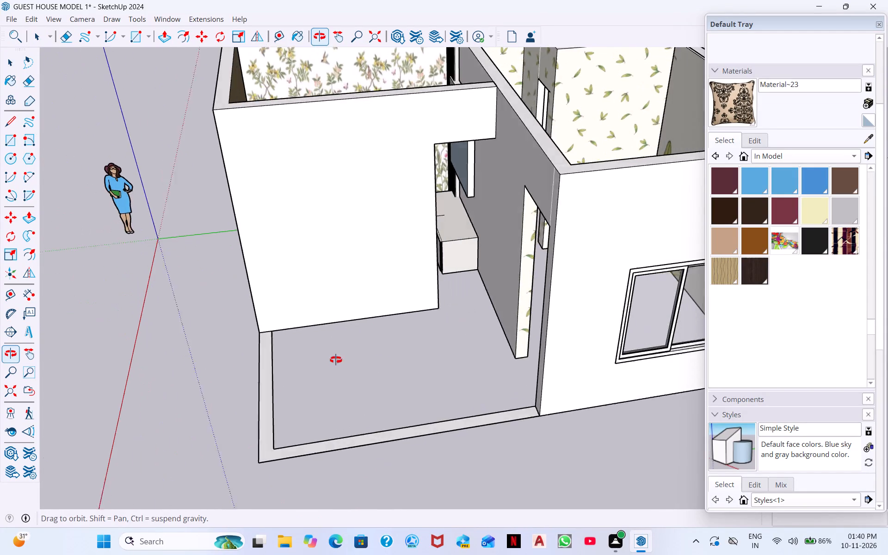
middle_drag(336, 360, 334, 363)
middle_drag(477, 297, 341, 302)
middle_drag(419, 279, 518, 338)
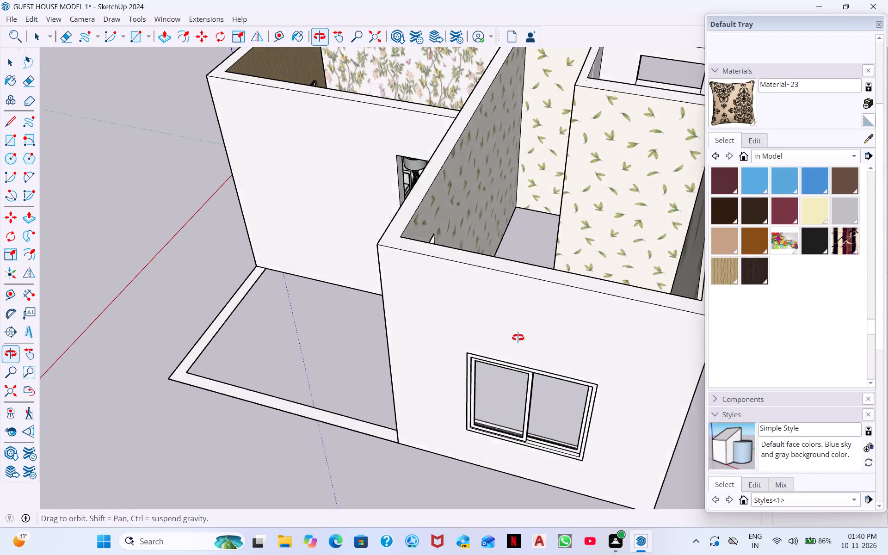
middle_drag(518, 338, 760, 408)
middle_drag(480, 269, 493, 190)
middle_drag(533, 291, 468, 215)
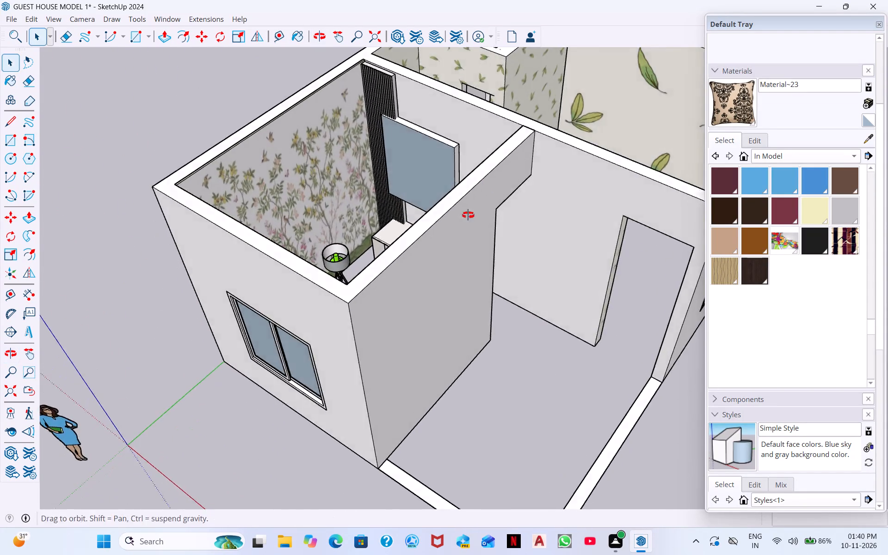
middle_drag(468, 215, 433, 190)
middle_drag(499, 249, 389, 178)
middle_drag(624, 308, 472, 303)
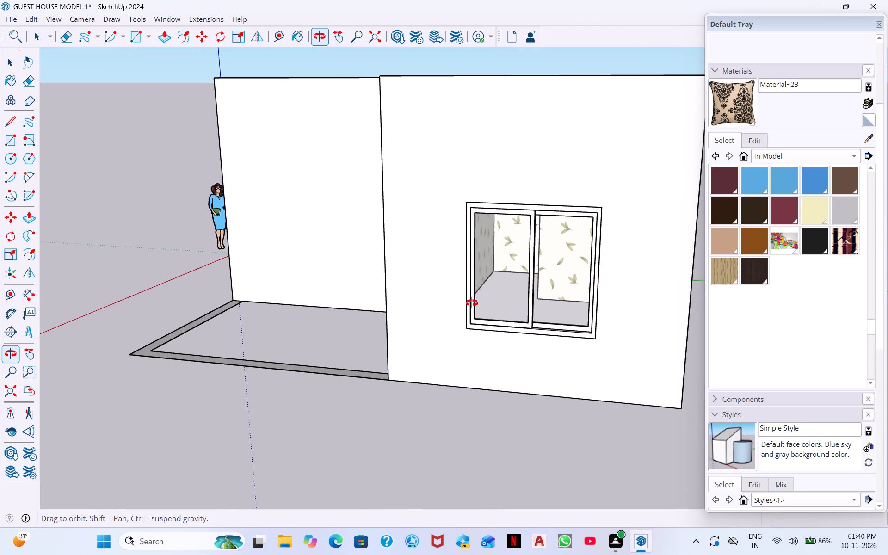
middle_drag(472, 303, 348, 293)
middle_drag(556, 320, 521, 422)
middle_drag(368, 309, 804, 379)
middle_drag(591, 337, 764, 343)
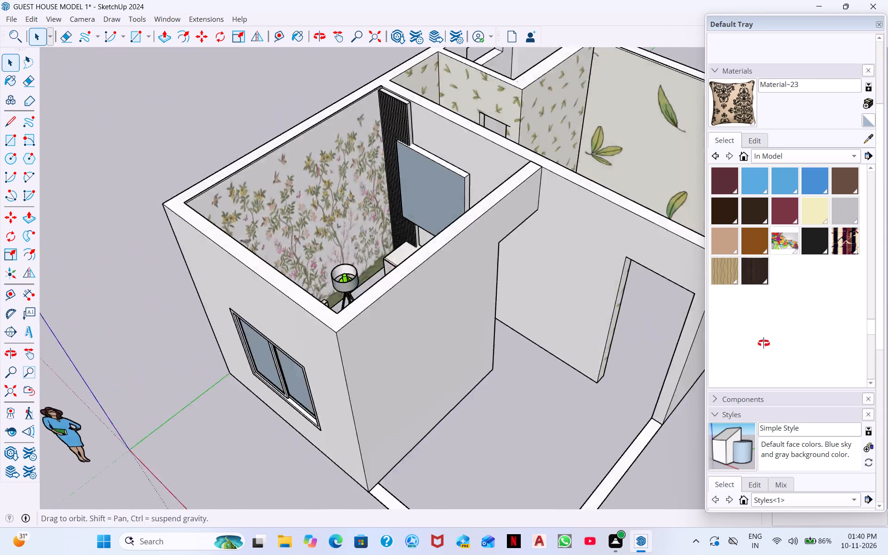
middle_drag(764, 343, 779, 333)
scroll(602, 287, up, 3)
scroll(604, 275, down, 9)
middle_drag(647, 309, 337, 427)
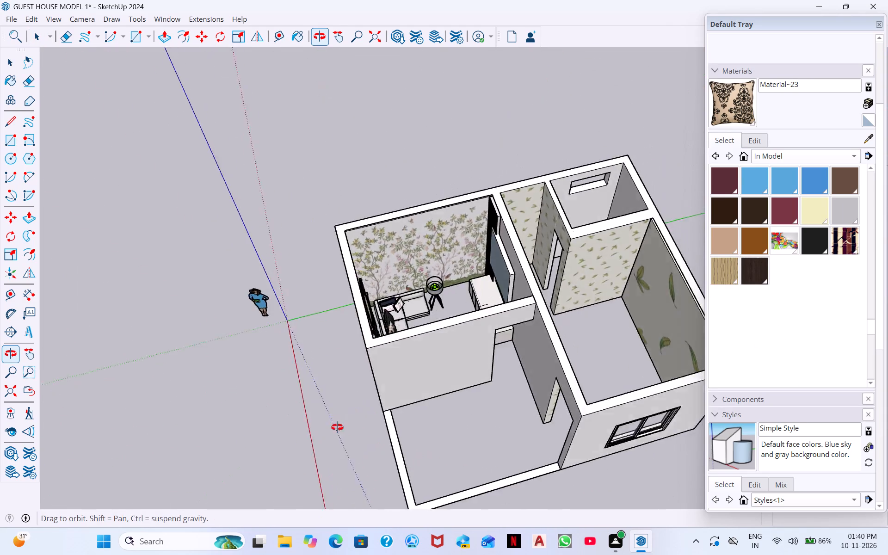
middle_drag(337, 427, 366, 240)
scroll(599, 327, up, 9)
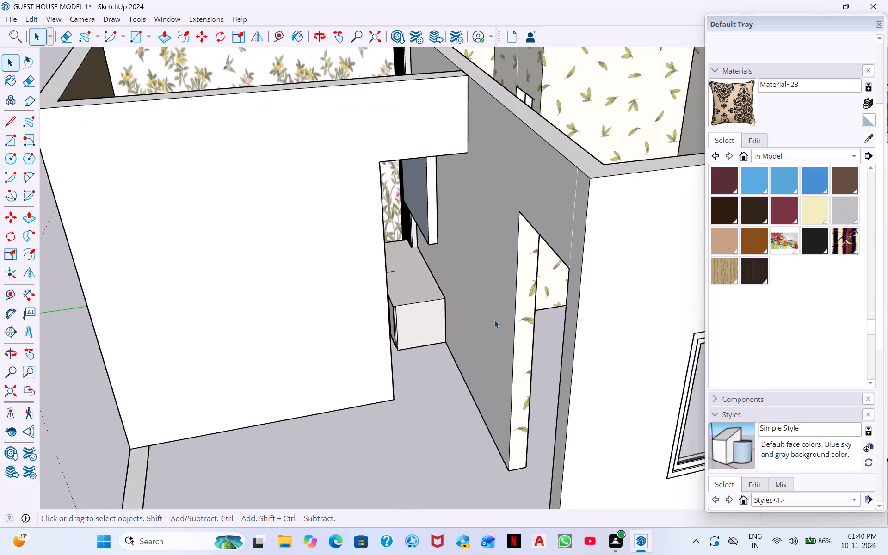
scroll(494, 320, down, 4)
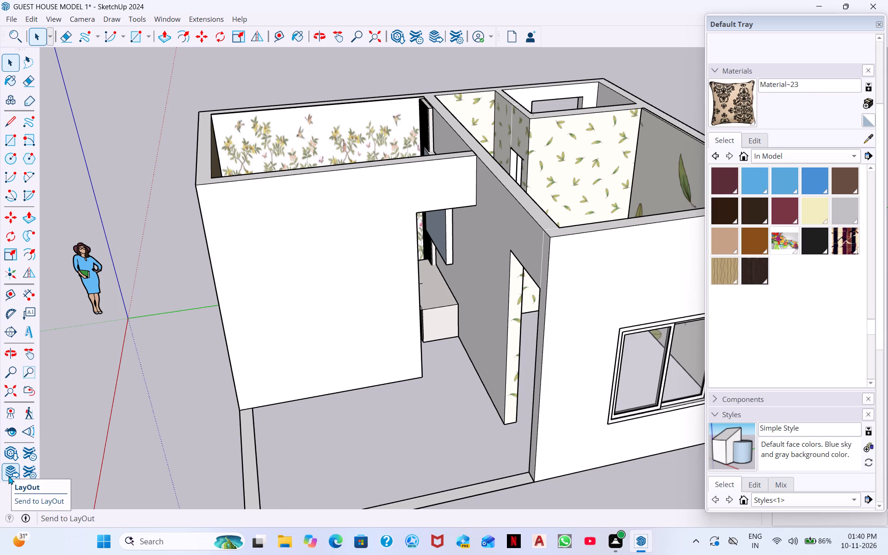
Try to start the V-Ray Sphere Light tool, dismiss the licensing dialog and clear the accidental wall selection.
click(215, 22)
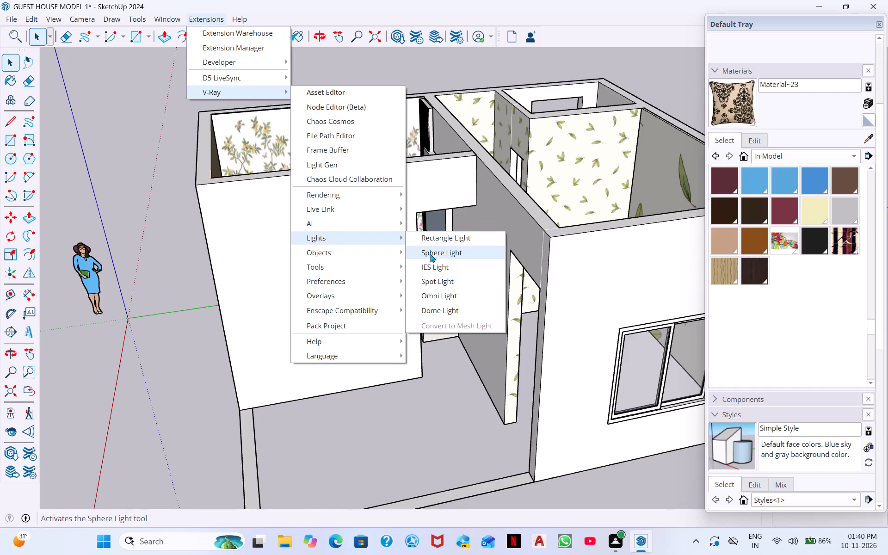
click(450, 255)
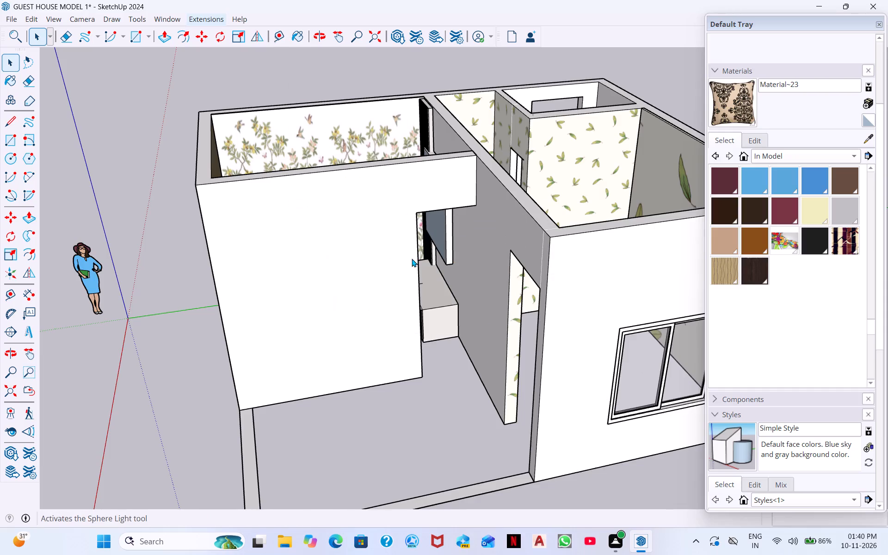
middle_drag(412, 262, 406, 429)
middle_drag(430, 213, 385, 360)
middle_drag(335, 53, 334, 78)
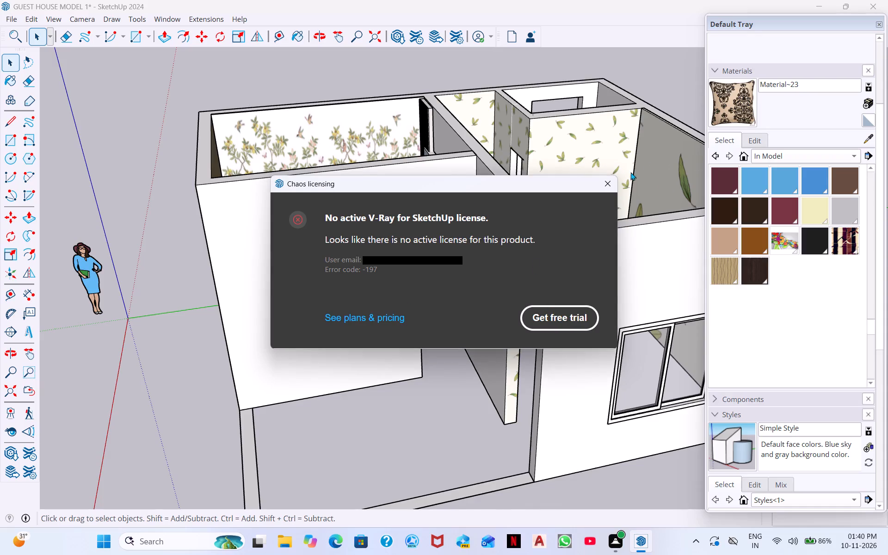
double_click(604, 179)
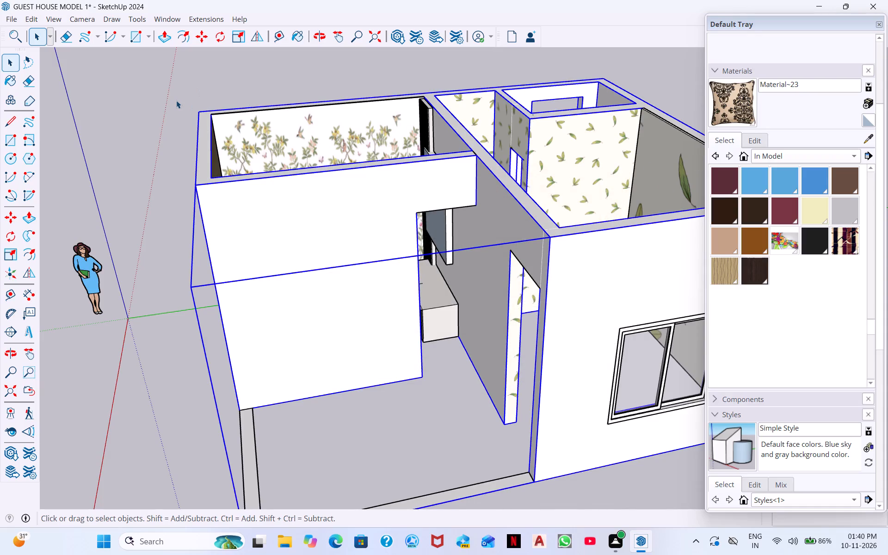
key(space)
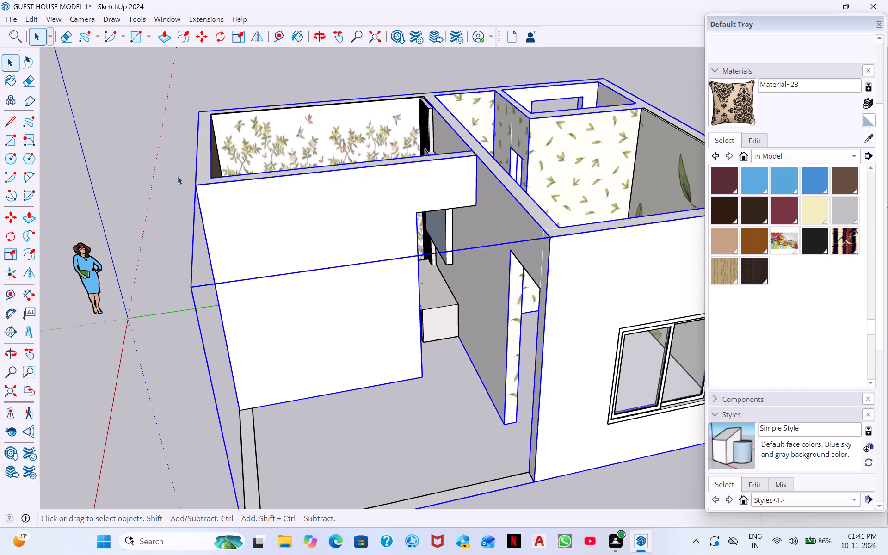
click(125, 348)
Examine the house from above and from the front, closing in on the furnished room's doorway opening beside the open floor area.
middle_drag(183, 361, 199, 438)
scroll(199, 438, down, 1)
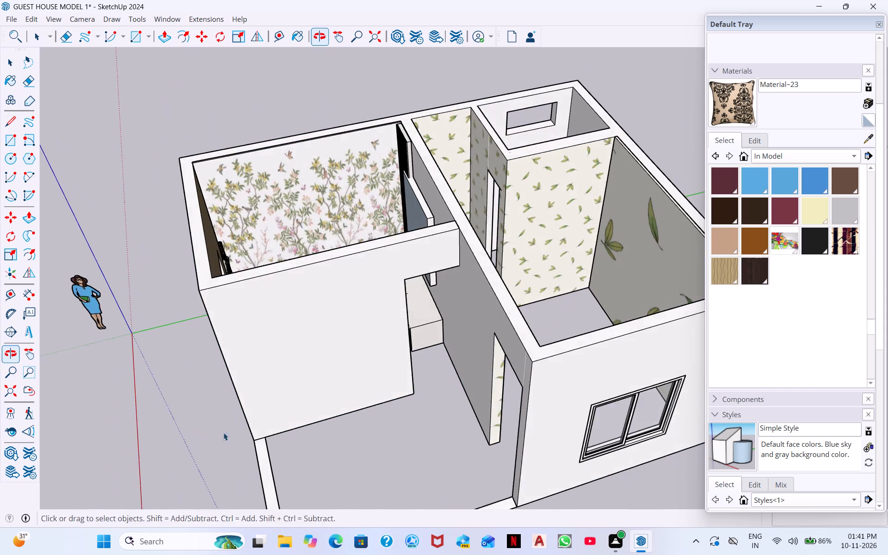
middle_drag(229, 429, 260, 542)
scroll(259, 541, down, 1)
middle_drag(398, 388, 238, 274)
middle_drag(339, 338, 362, 212)
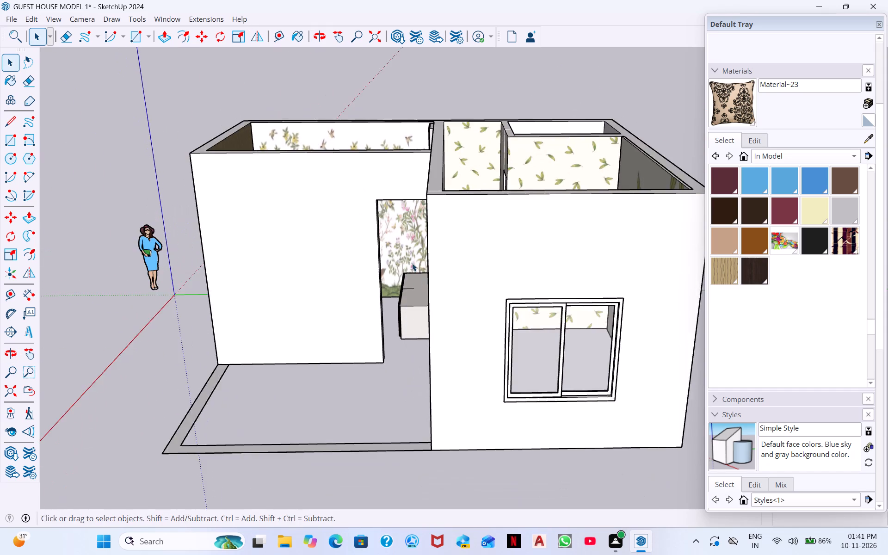
scroll(412, 280, up, 6)
middle_drag(365, 308, 513, 363)
scroll(515, 289, up, 1)
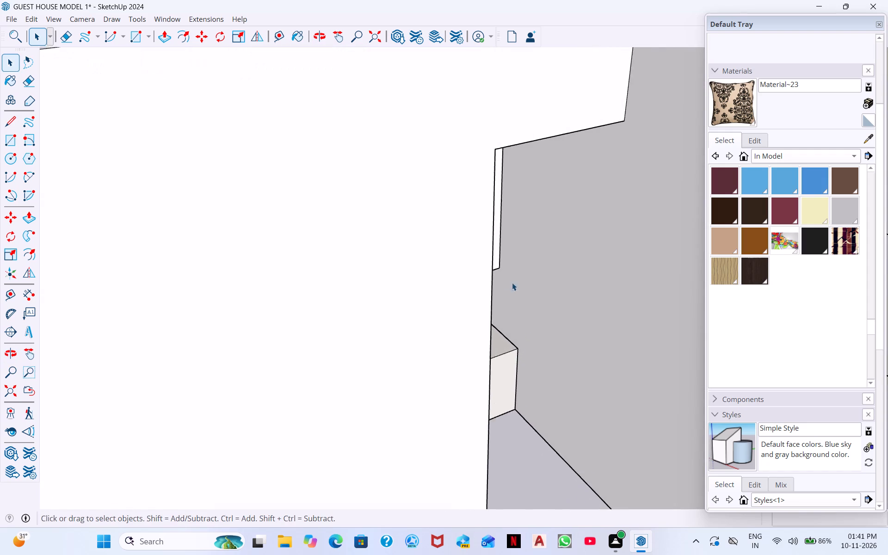
scroll(512, 283, up, 3)
scroll(505, 266, down, 6)
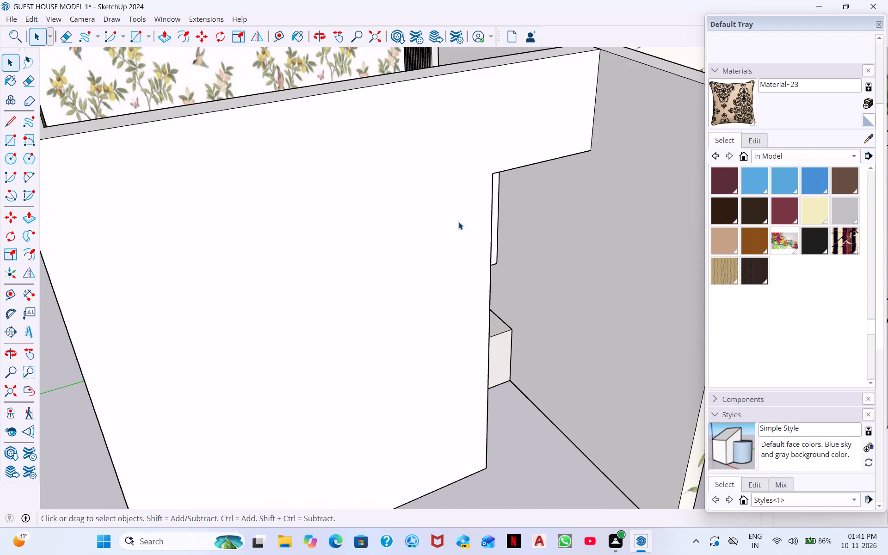
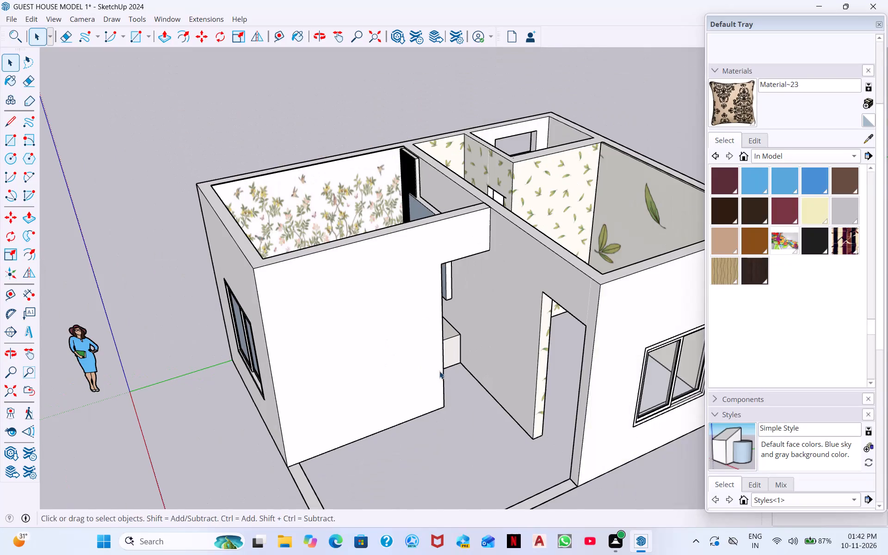
Examine the front of the guest house from near and far, checking the doorways, open floor area and both two-pane windows.
middle_drag(441, 371, 386, 326)
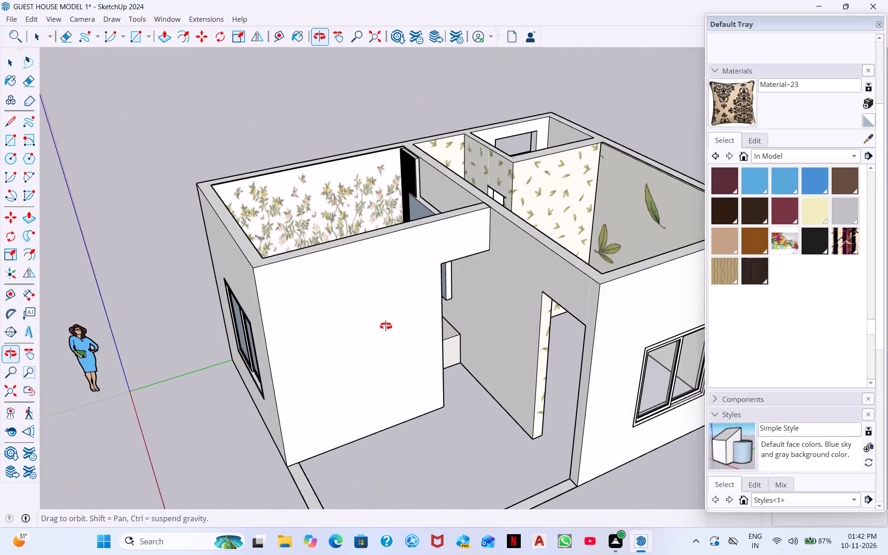
middle_drag(386, 326, 286, 257)
scroll(286, 309, down, 11)
middle_drag(288, 316, 319, 422)
scroll(280, 390, up, 1)
middle_drag(280, 390, 455, 410)
scroll(290, 408, down, 1)
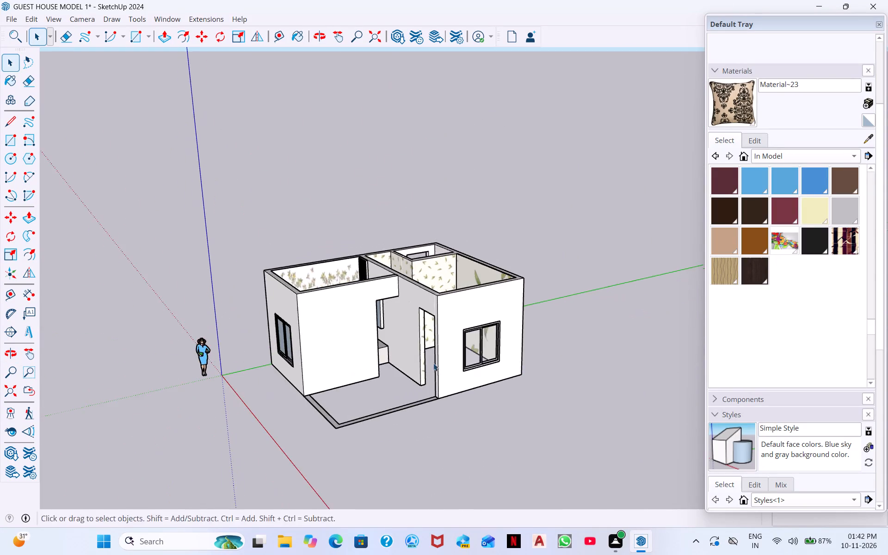
middle_drag(365, 355, 505, 407)
scroll(371, 377, down, 12)
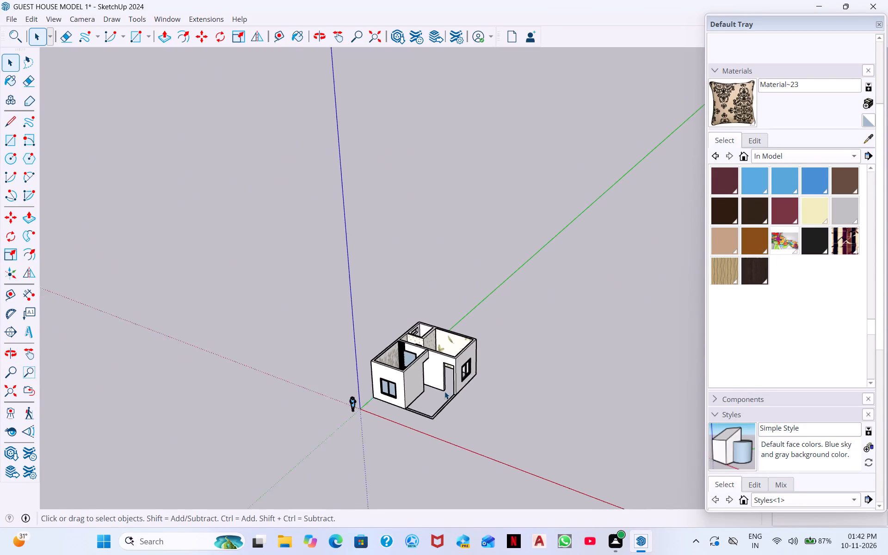
middle_drag(445, 392, 325, 304)
middle_drag(414, 387, 264, 372)
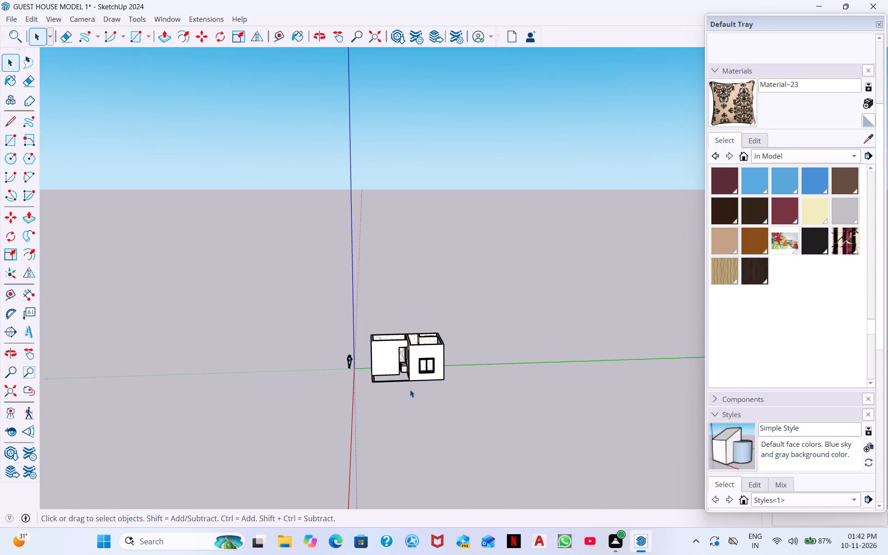
scroll(410, 389, up, 4)
scroll(407, 348, up, 5)
scroll(454, 348, up, 5)
scroll(483, 349, down, 8)
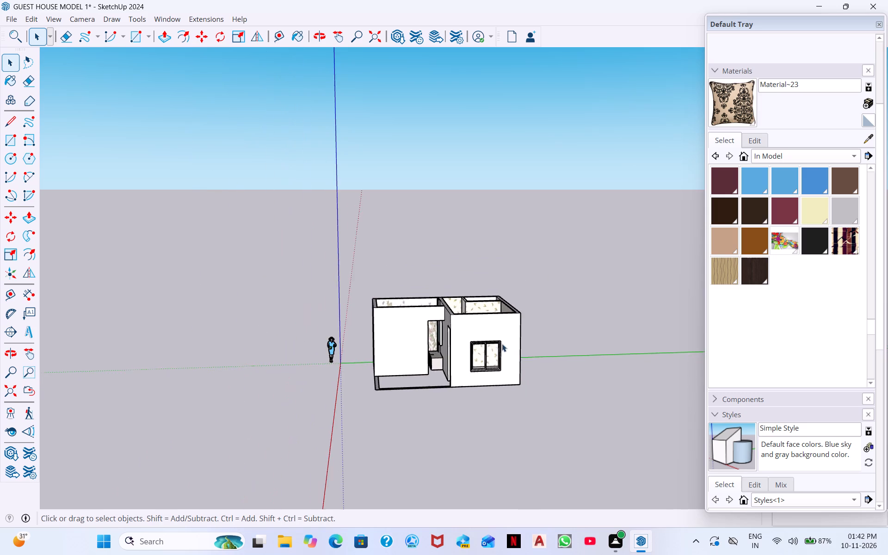
Review the guest house from above and all around, checking the wallpapered rooms, outer walls and front corner with both windows.
middle_drag(491, 344, 270, 428)
middle_drag(438, 361, 398, 486)
scroll(444, 345, up, 2)
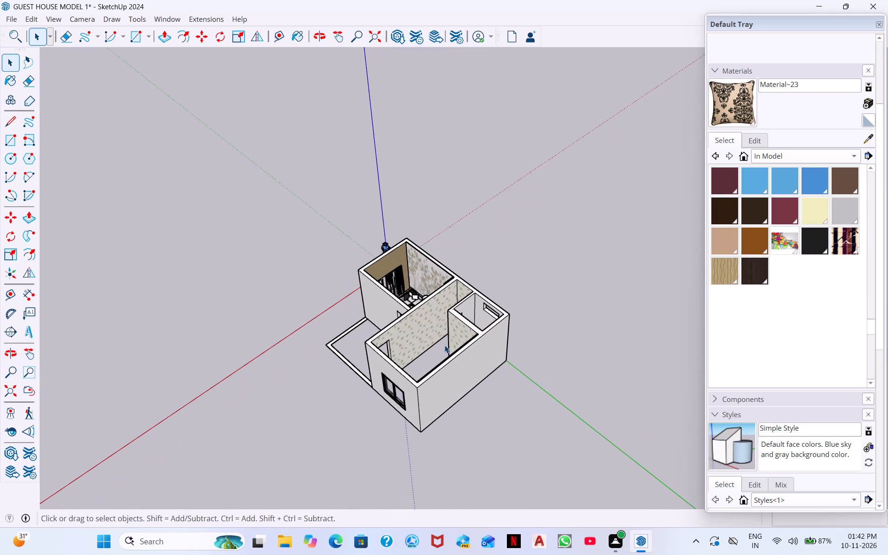
middle_drag(481, 346, 538, 263)
middle_drag(496, 365, 513, 309)
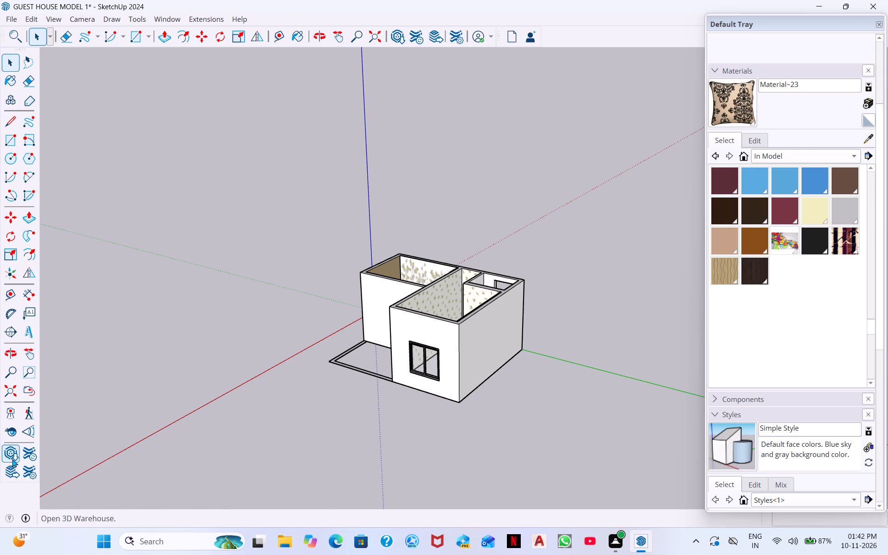
middle_drag(503, 451, 366, 548)
middle_drag(369, 543, 727, 455)
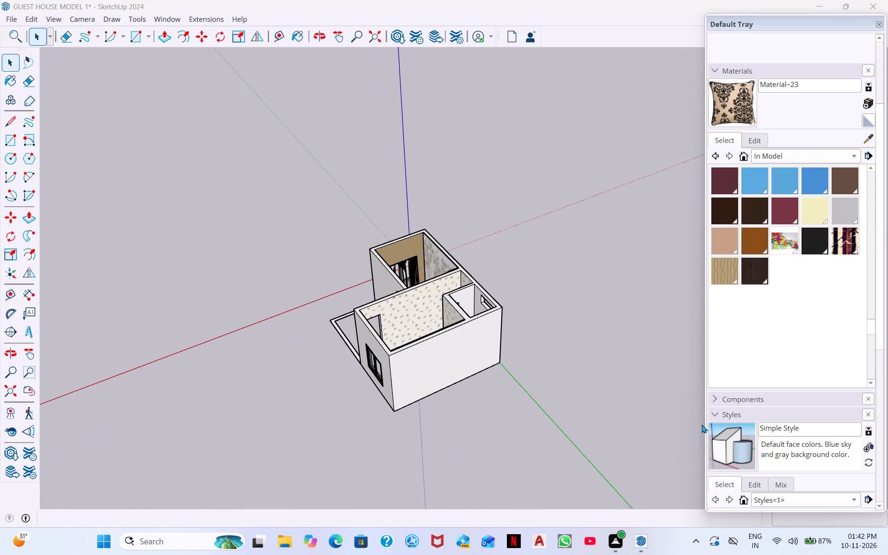
middle_drag(319, 325, 578, 302)
middle_drag(283, 400, 567, 385)
scroll(501, 366, up, 4)
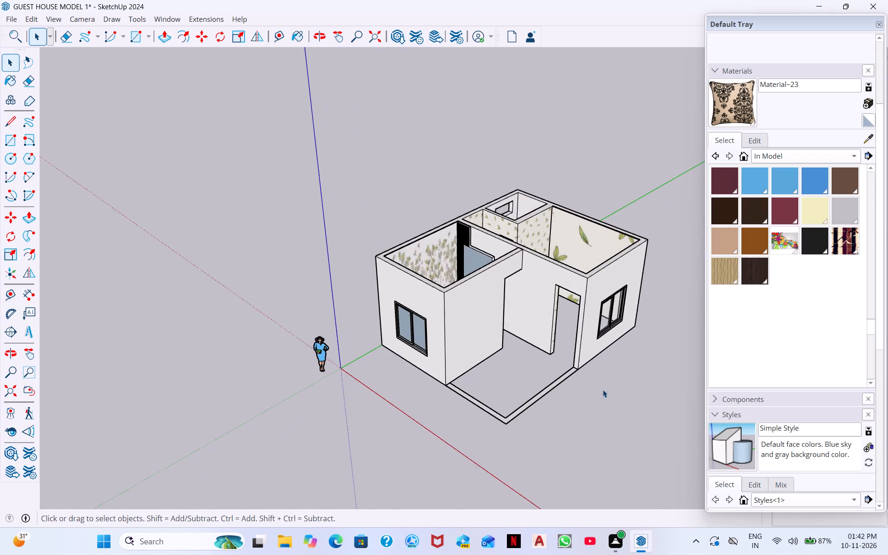
middle_drag(603, 389, 584, 212)
middle_drag(489, 333, 495, 461)
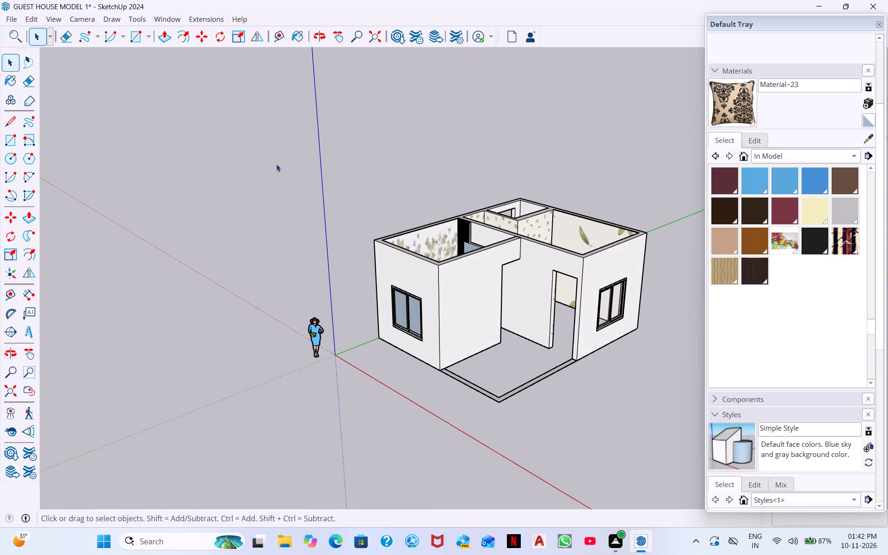
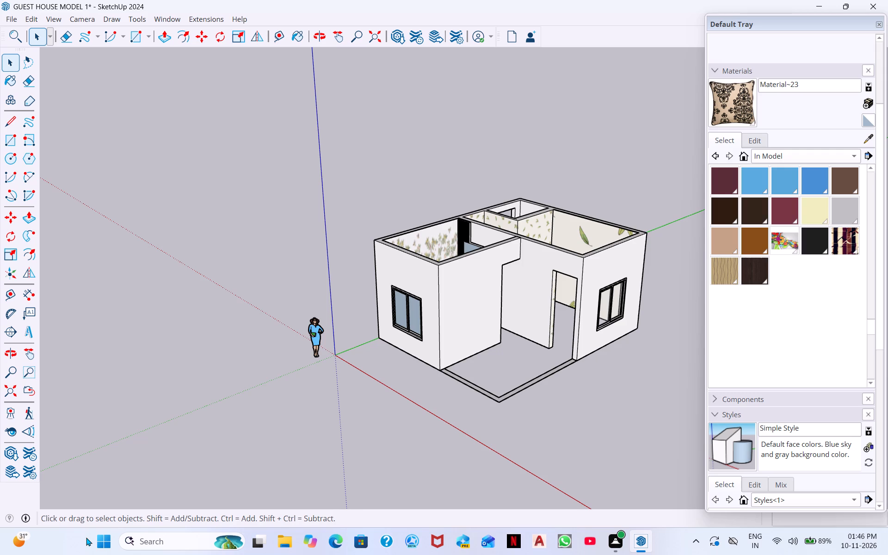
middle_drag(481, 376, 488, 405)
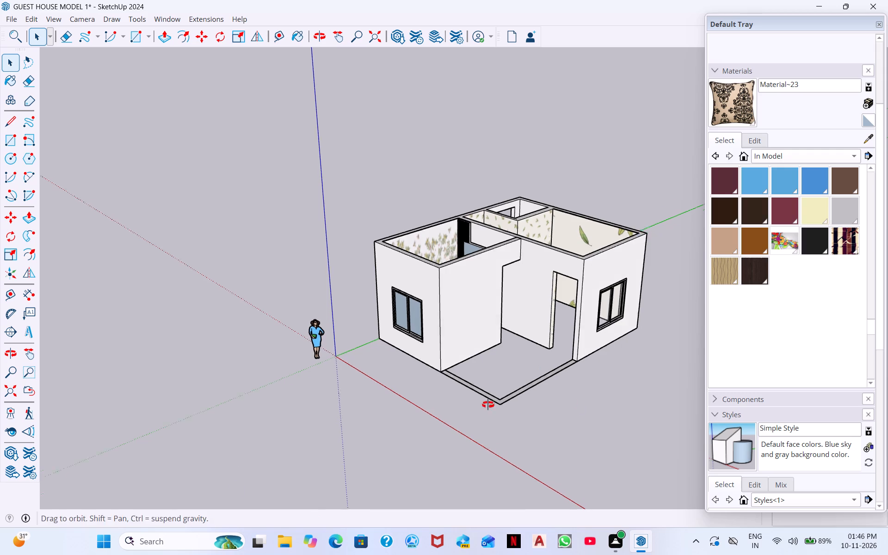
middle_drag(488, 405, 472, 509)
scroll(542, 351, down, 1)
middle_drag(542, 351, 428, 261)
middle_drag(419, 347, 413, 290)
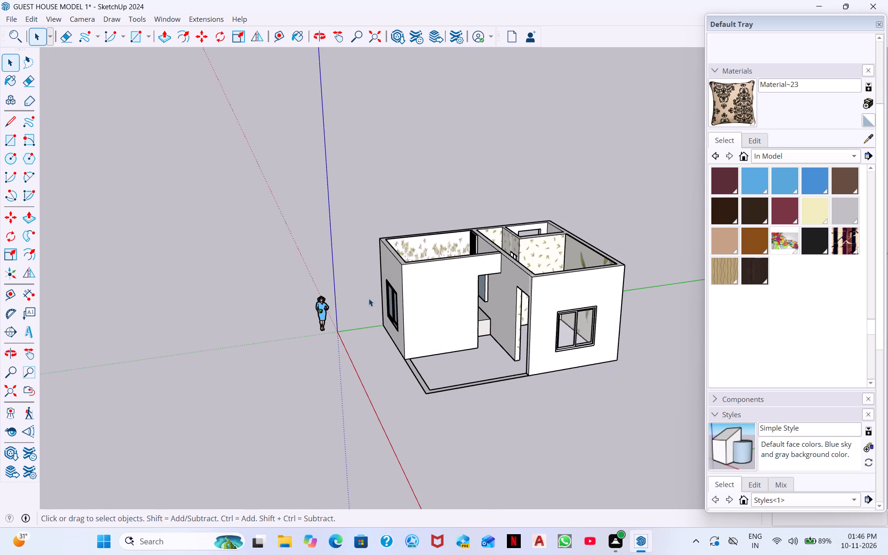
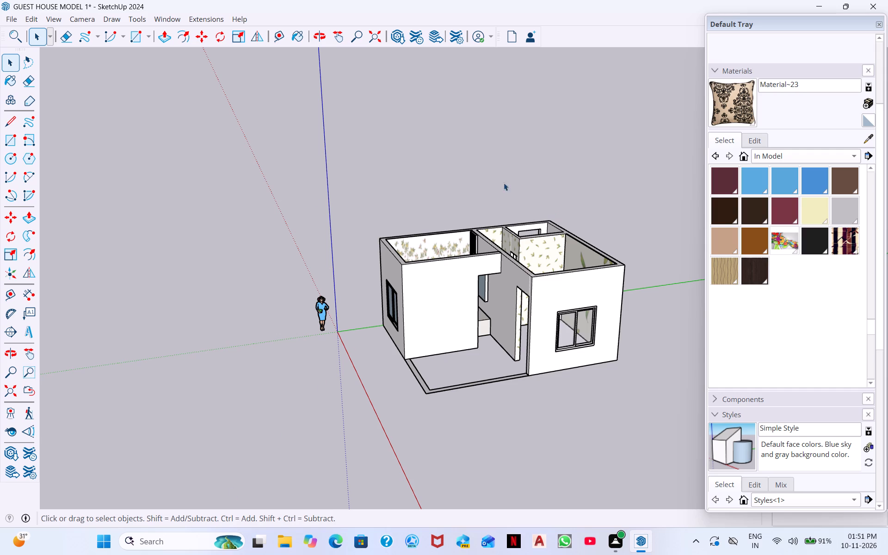
Create a new empty group for a floor slab, with the guest house viewed from its underside.
middle_drag(486, 404, 364, 275)
middle_drag(481, 343, 363, 339)
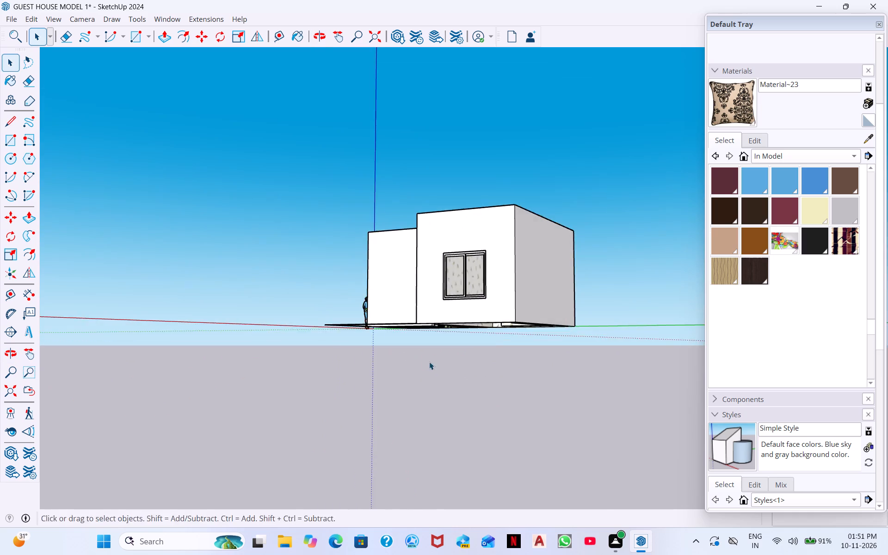
middle_drag(430, 362, 485, 199)
scroll(469, 294, down, 1)
middle_drag(471, 292, 489, 212)
middle_drag(496, 283, 525, 171)
middle_drag(481, 284, 498, 185)
middle_drag(488, 311, 509, 238)
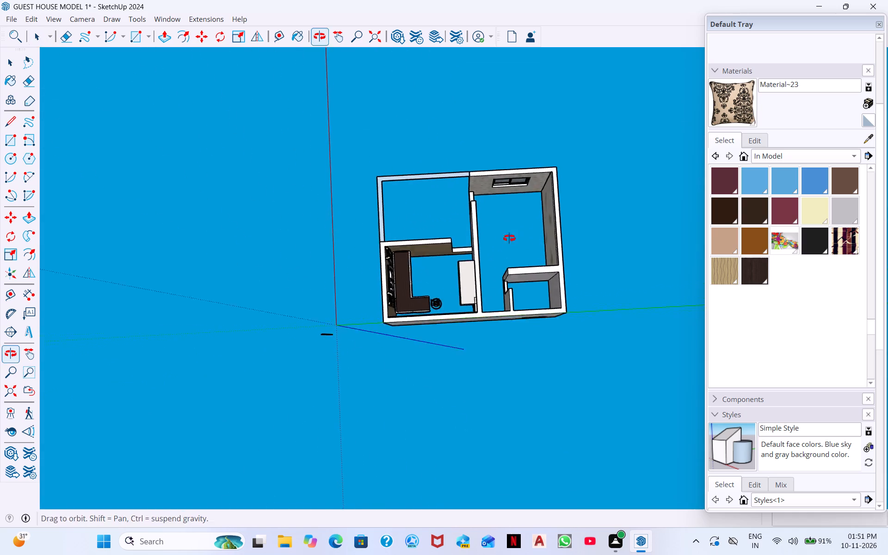
middle_drag(509, 238, 514, 203)
middle_drag(491, 165, 483, 42)
middle_drag(374, 262, 401, 175)
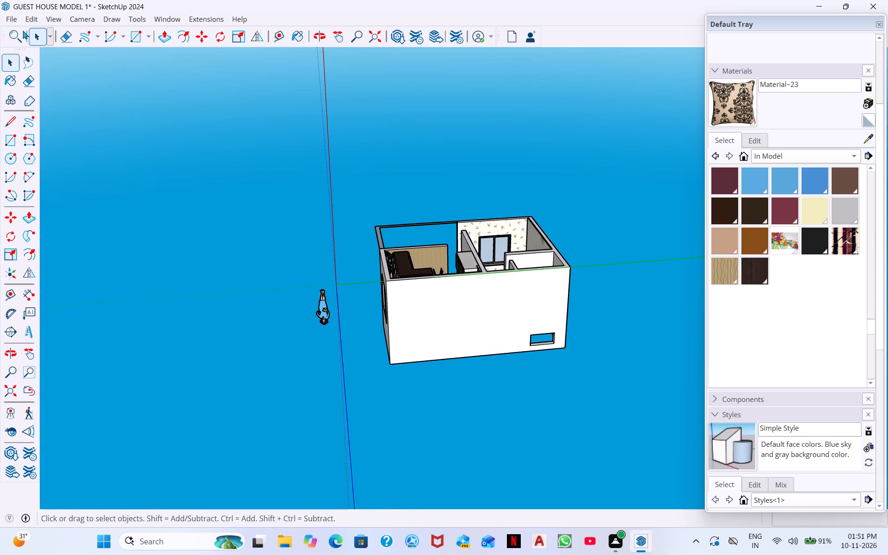
right_click(184, 183)
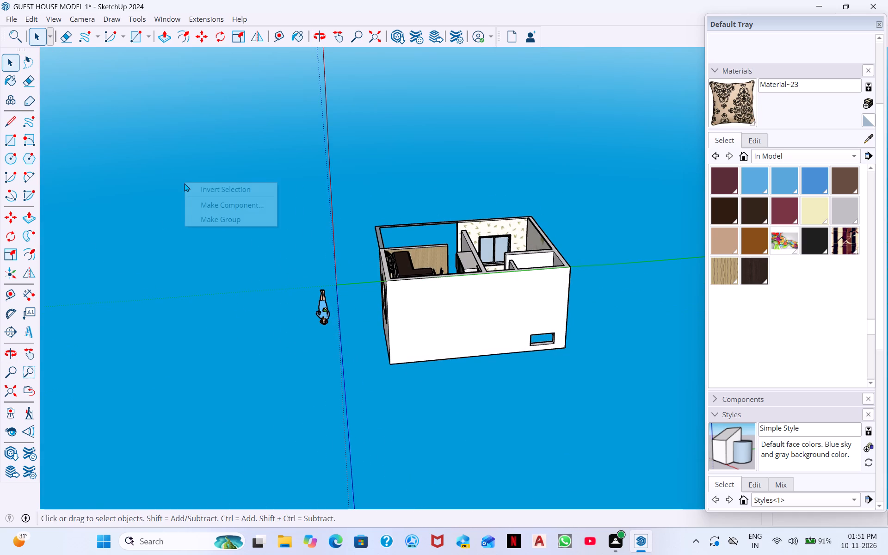
click(211, 222)
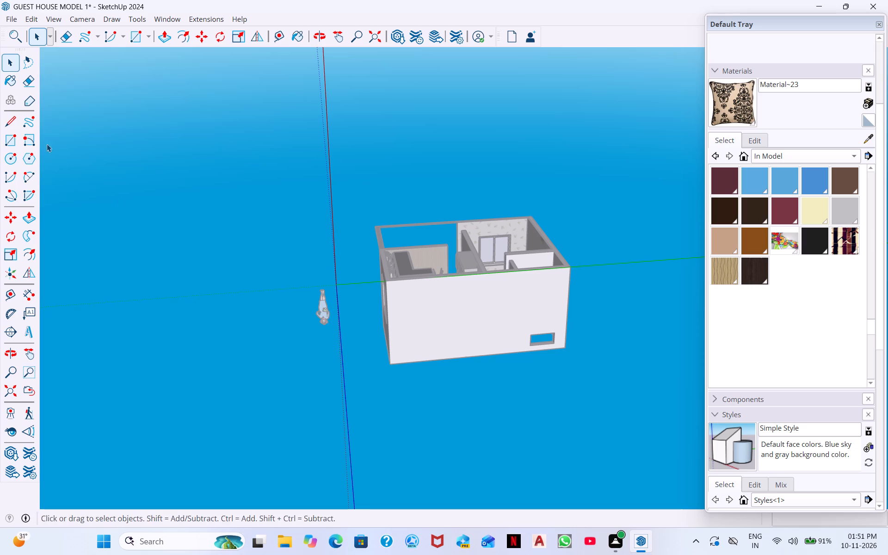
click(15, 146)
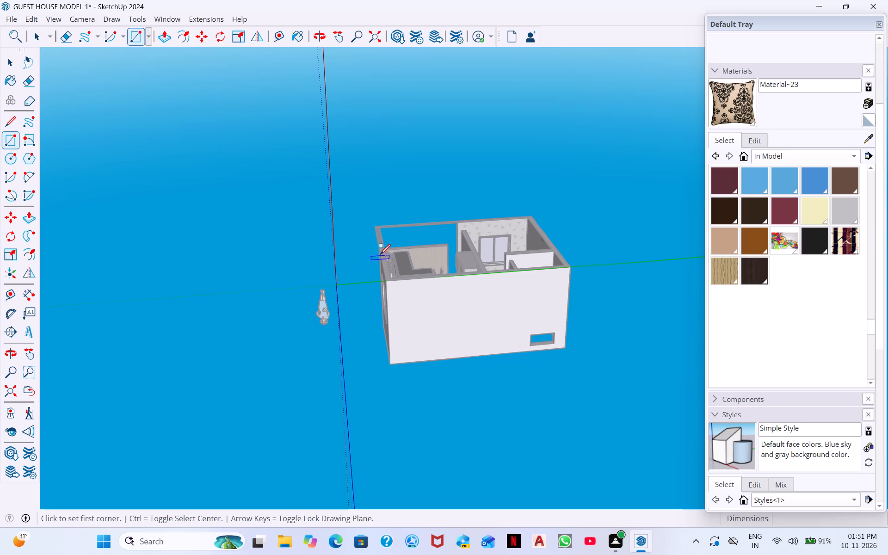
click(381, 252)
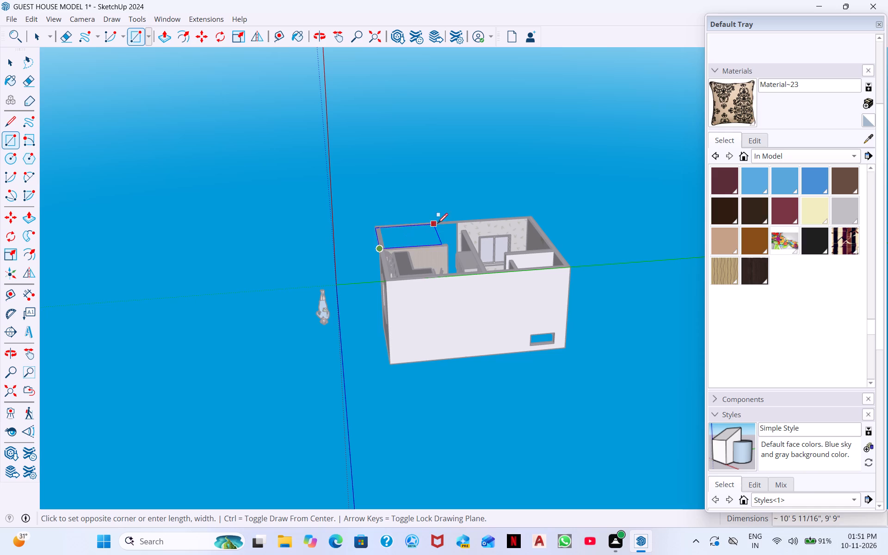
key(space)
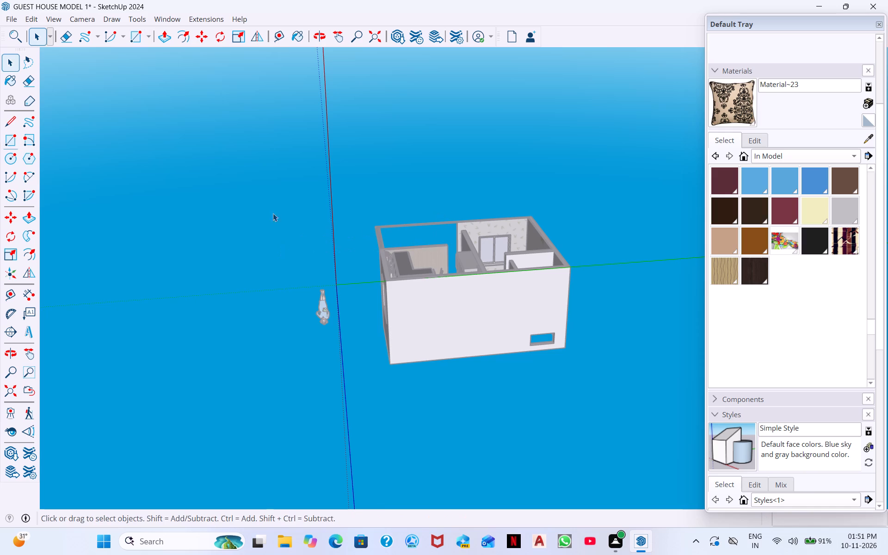
Draw a 28' 8" by 23' 3" floor rectangle across the house's underside between opposite outer wall corners.
click(14, 142)
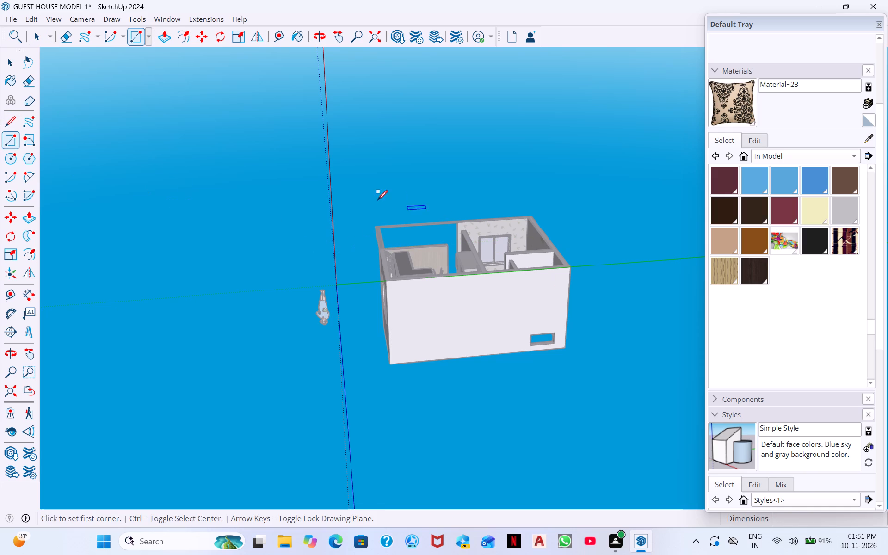
click(375, 225)
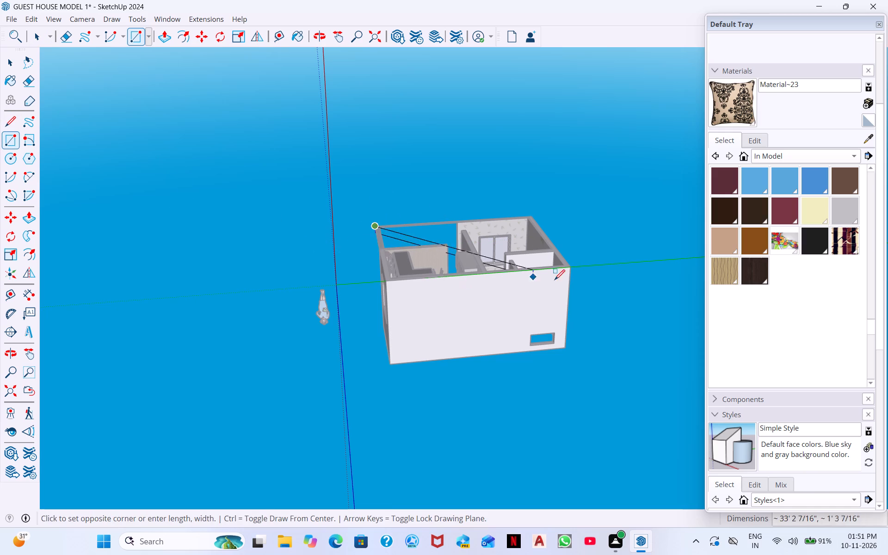
click(569, 269)
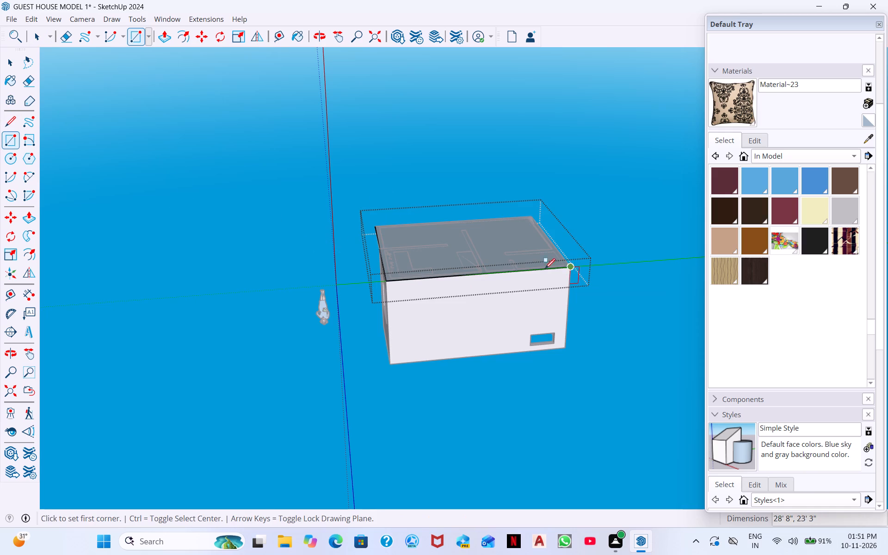
Push/Pull the floor face 2" downward into a slab and exit the group.
click(167, 39)
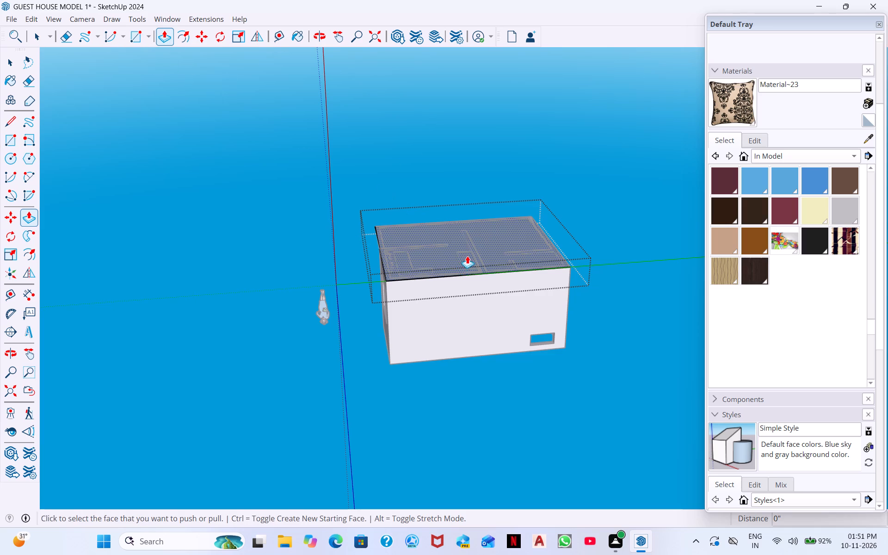
click(468, 255)
key(2)
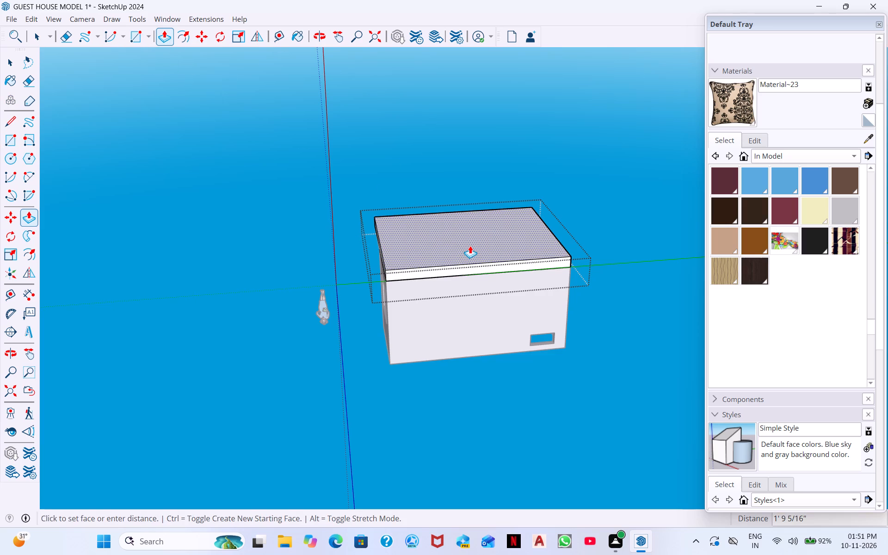
key(shift+quotedbl)
key(Return)
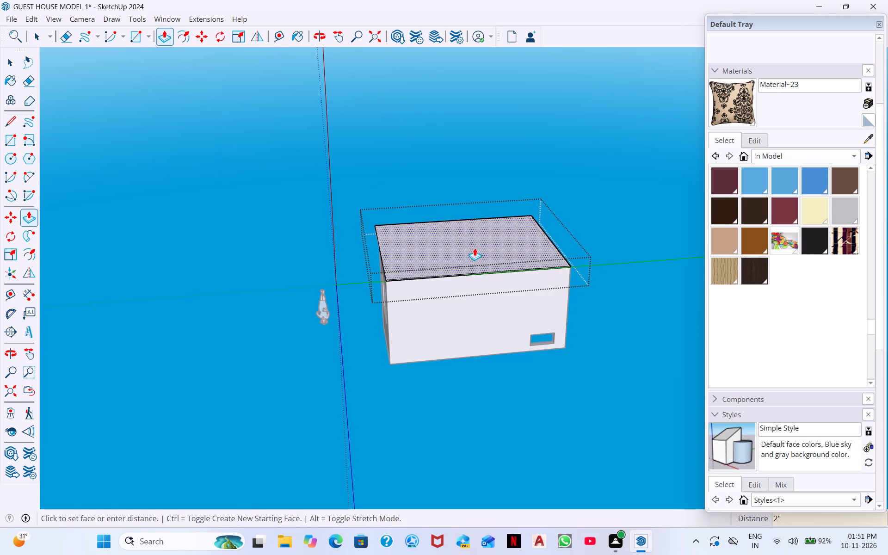
middle_drag(479, 287, 462, 551)
middle_drag(469, 192, 482, 498)
middle_drag(508, 305, 519, 551)
middle_drag(540, 356, 566, 554)
key(space)
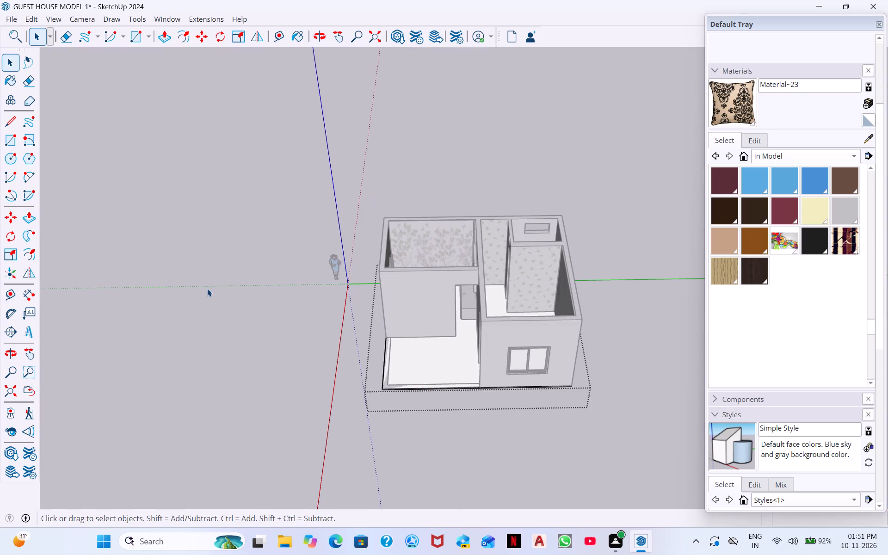
click(210, 288)
middle_drag(405, 310, 425, 451)
scroll(456, 398, down, 2)
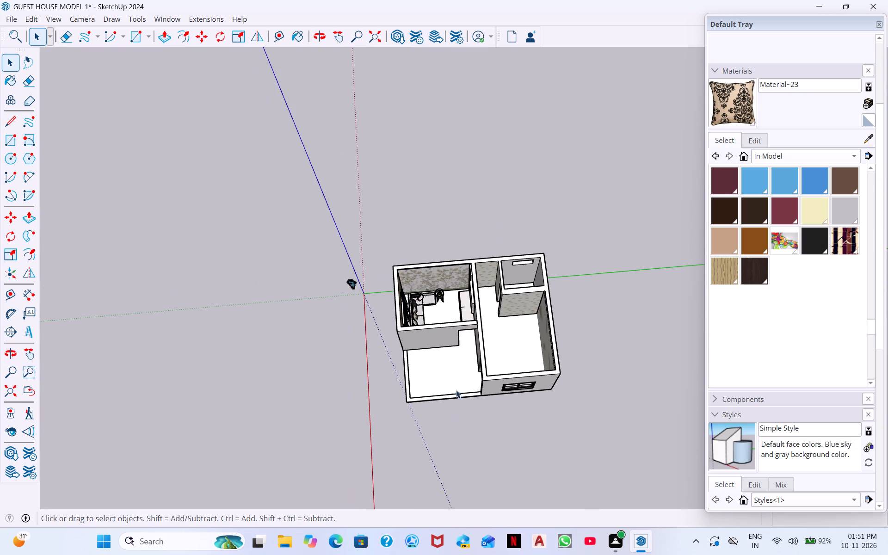
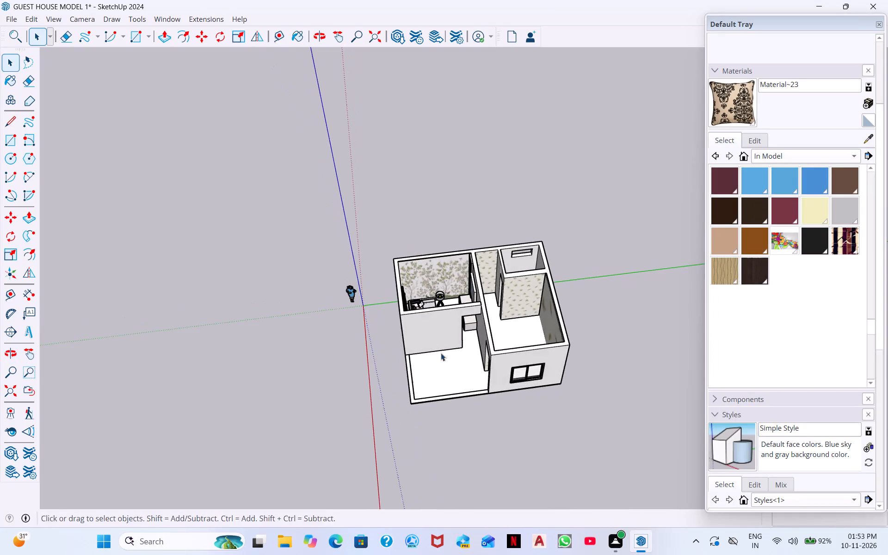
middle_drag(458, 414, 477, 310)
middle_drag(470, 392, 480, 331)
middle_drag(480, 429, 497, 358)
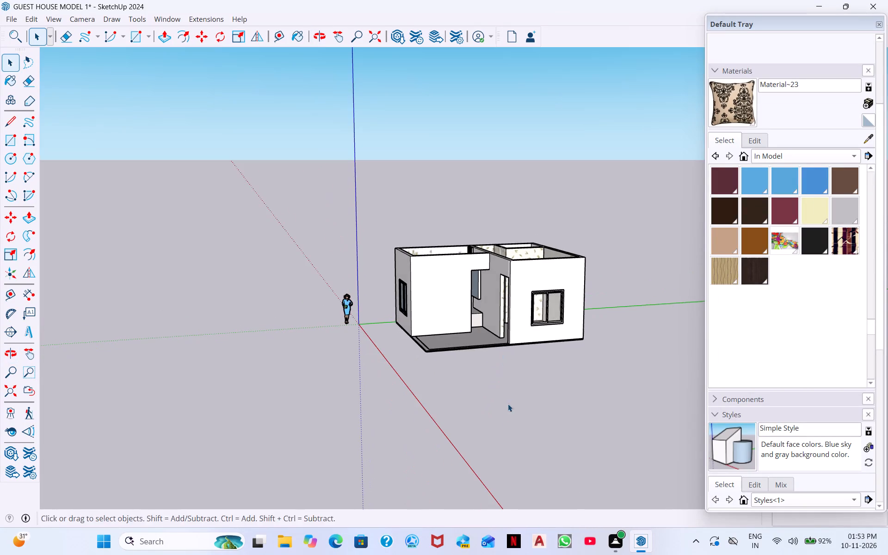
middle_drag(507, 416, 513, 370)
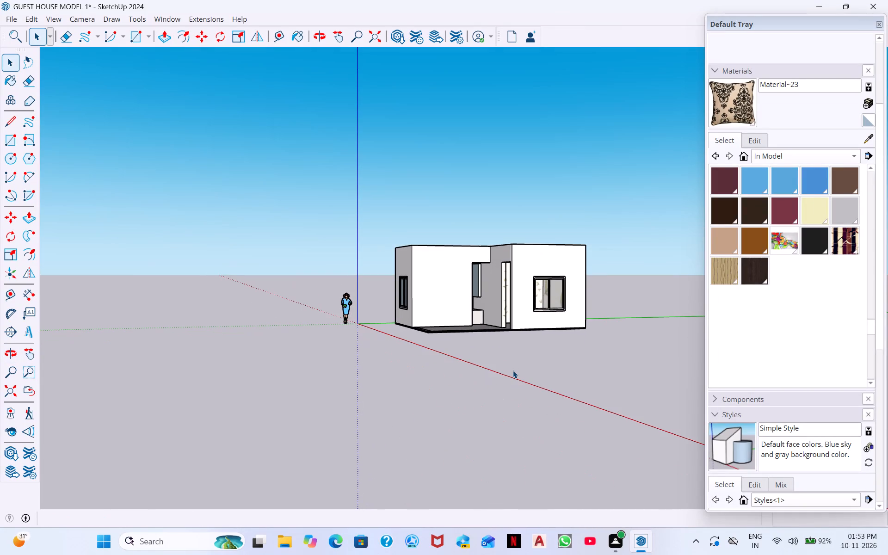
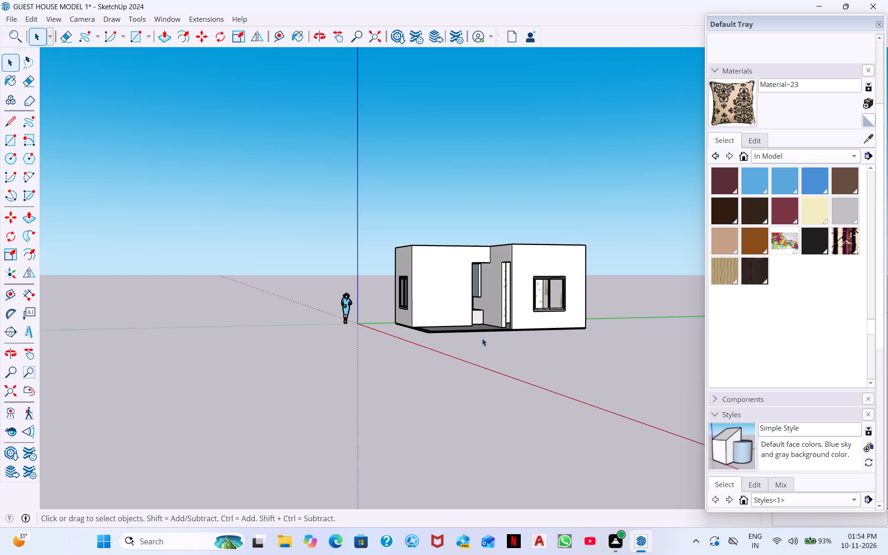
Erase the two inner outline edges on the open porch area of the floor slab, outside the rooms.
middle_drag(515, 381, 288, 322)
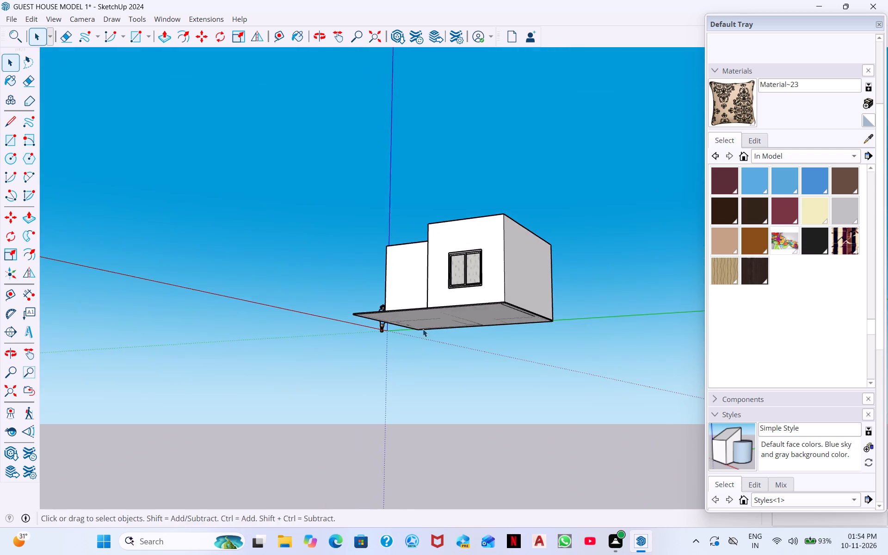
middle_drag(471, 324, 306, 434)
scroll(471, 324, down, 1)
middle_drag(371, 342, 428, 454)
scroll(345, 335, up, 5)
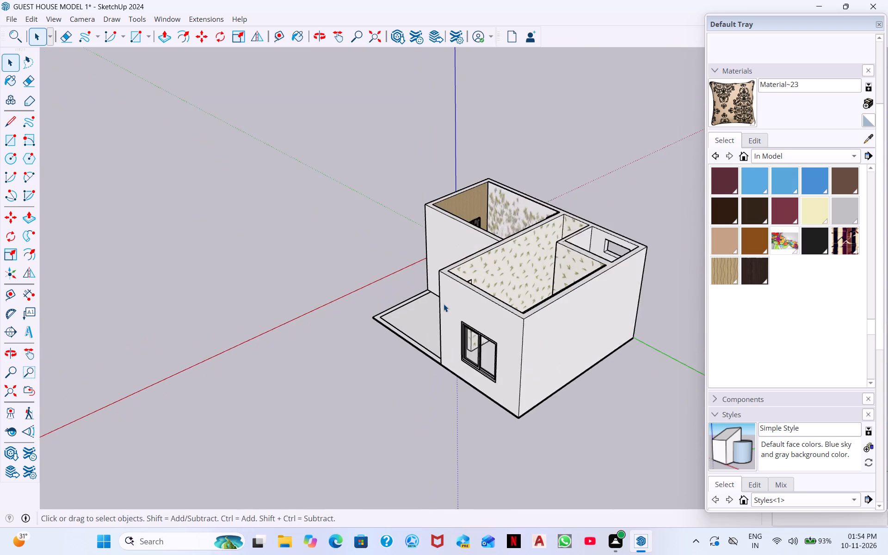
scroll(444, 303, up, 5)
middle_drag(406, 310, 446, 415)
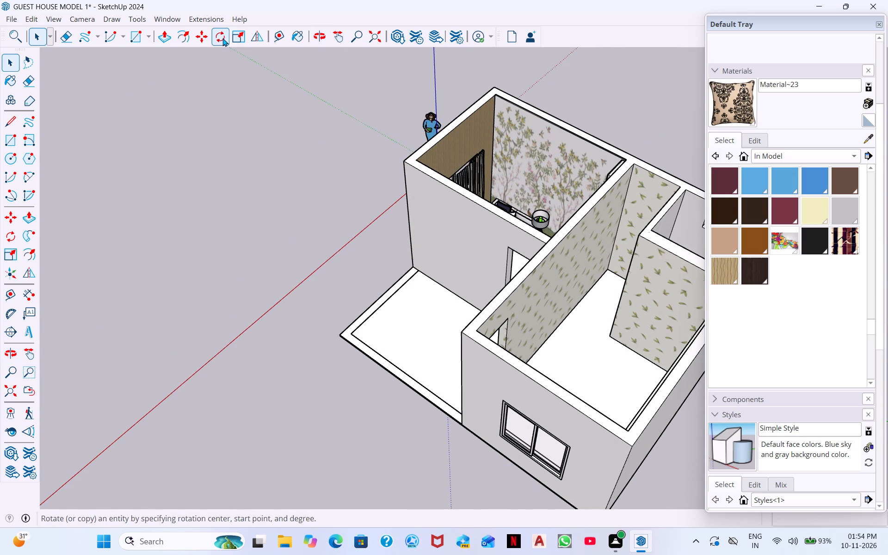
click(62, 41)
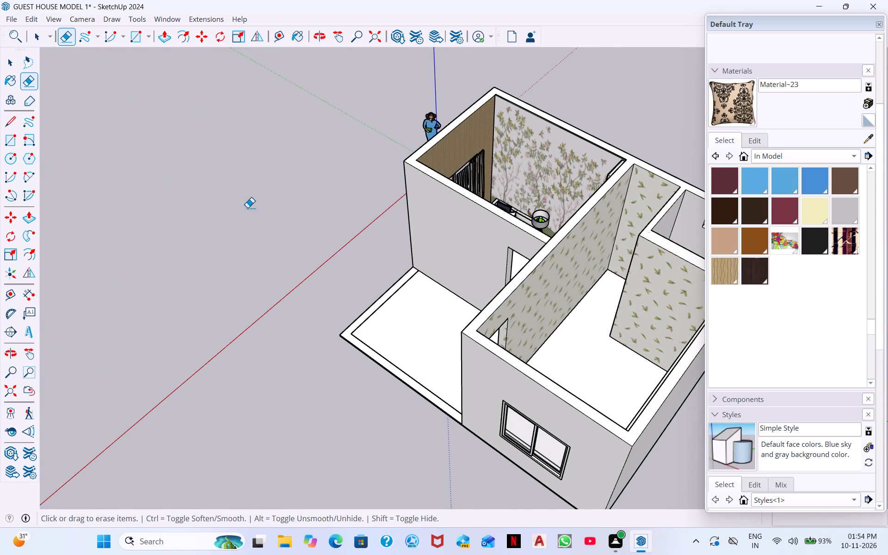
click(367, 320)
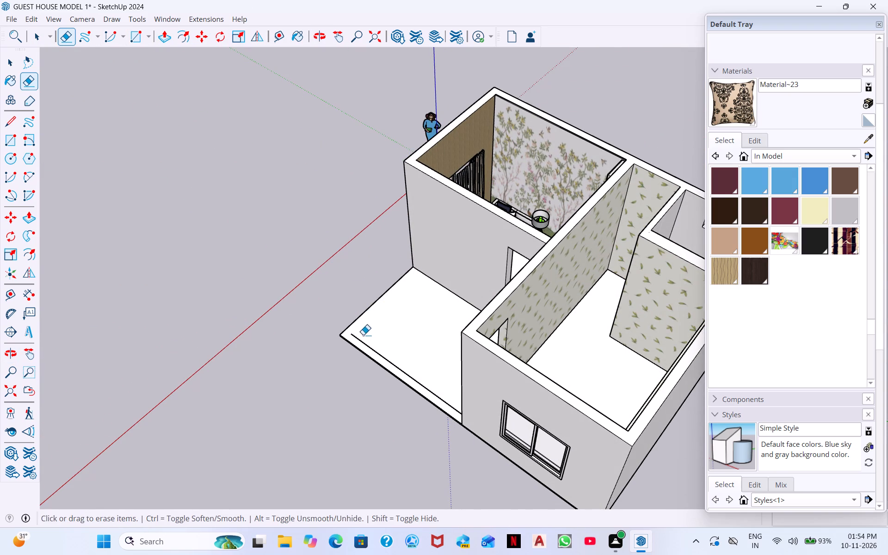
double_click(359, 340)
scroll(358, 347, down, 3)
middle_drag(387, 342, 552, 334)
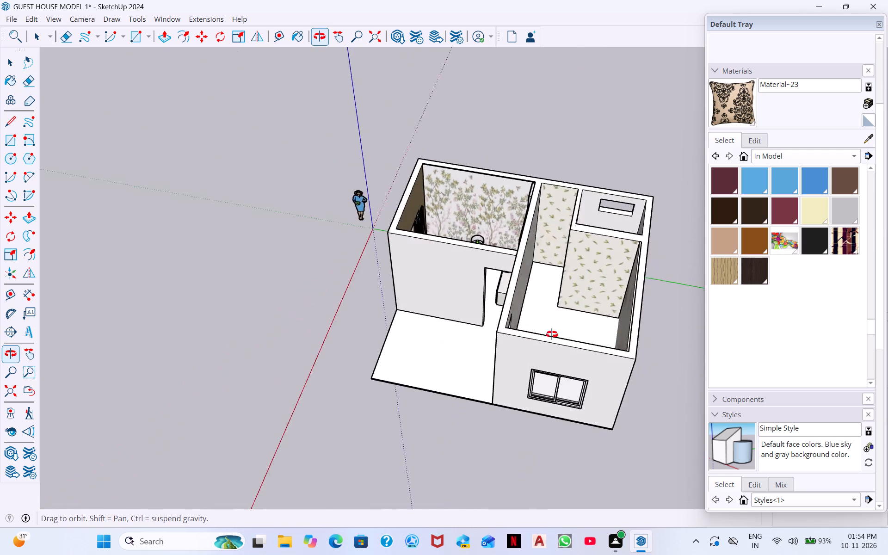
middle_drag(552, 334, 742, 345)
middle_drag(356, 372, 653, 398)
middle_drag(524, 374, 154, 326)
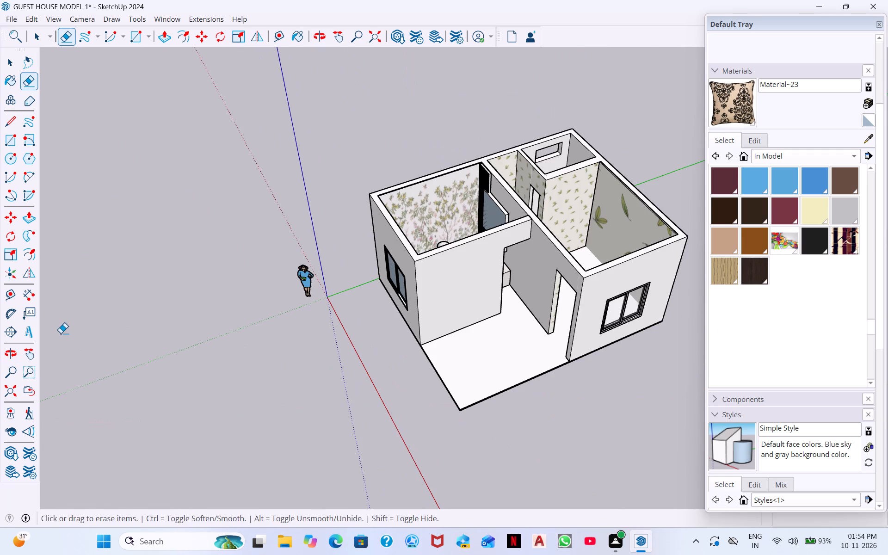
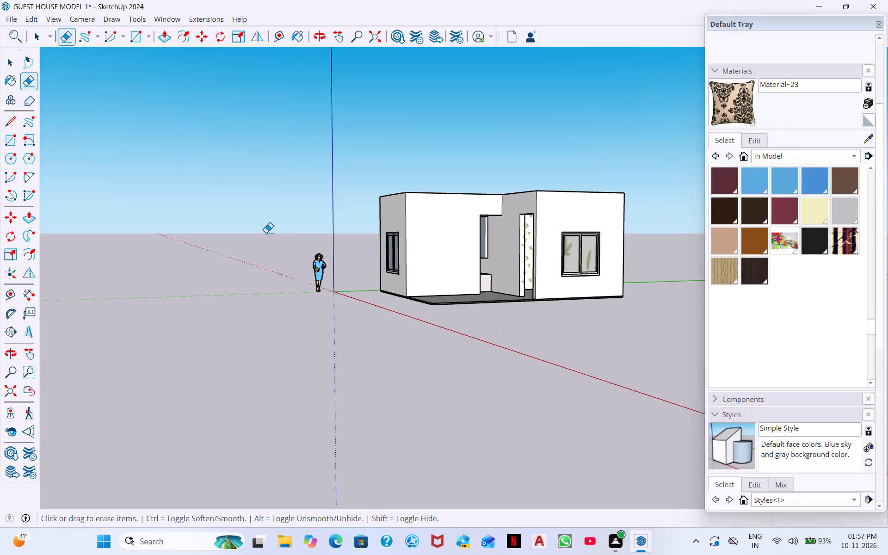
Create a new empty group for the roof, separate from the house geometry, and enter it for editing.
middle_drag(335, 316, 338, 382)
key(space)
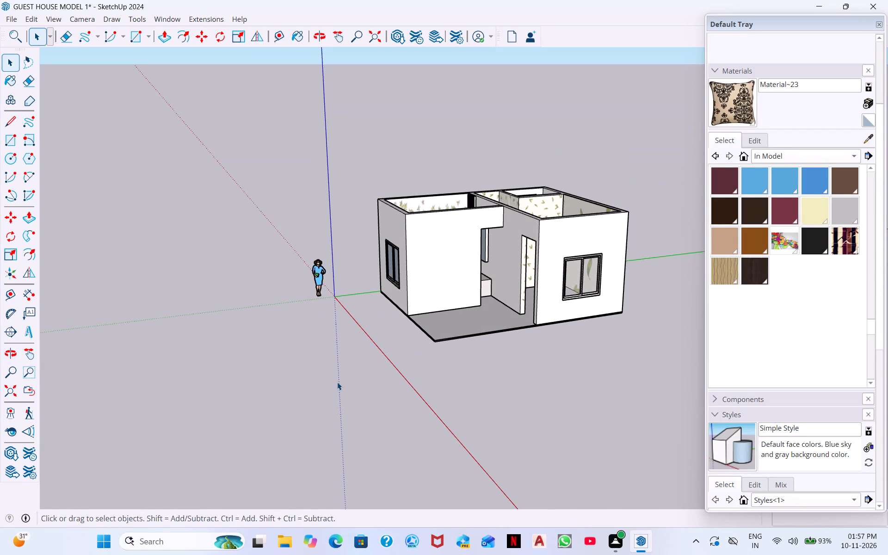
middle_drag(624, 225, 478, 415)
scroll(341, 250, up, 4)
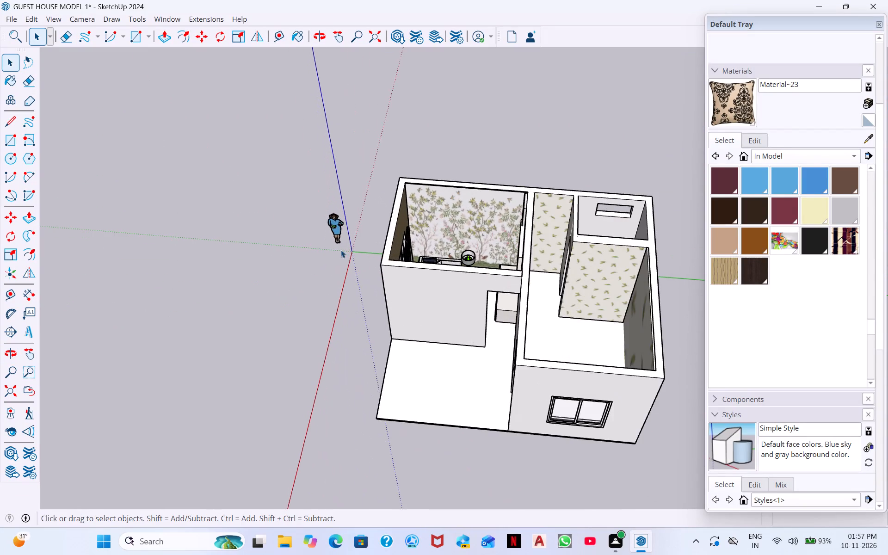
middle_drag(470, 195, 493, 309)
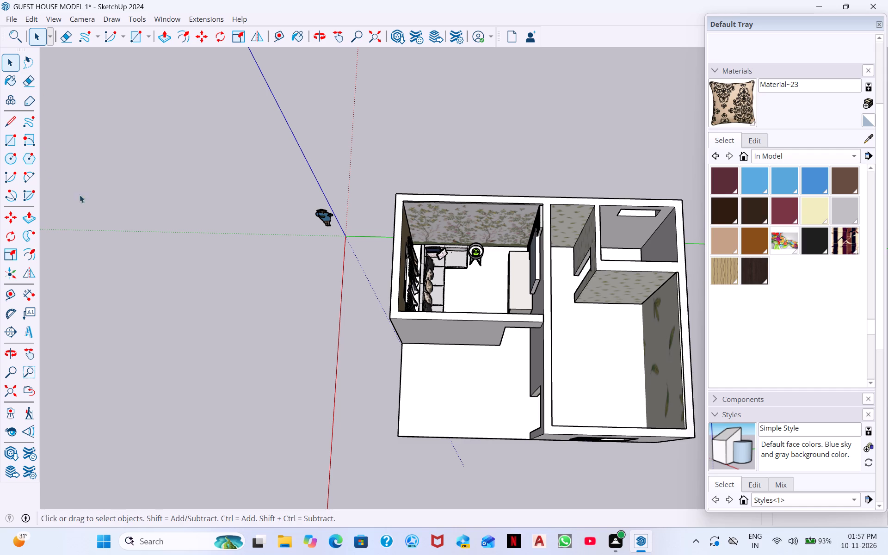
right_click(149, 228)
click(165, 267)
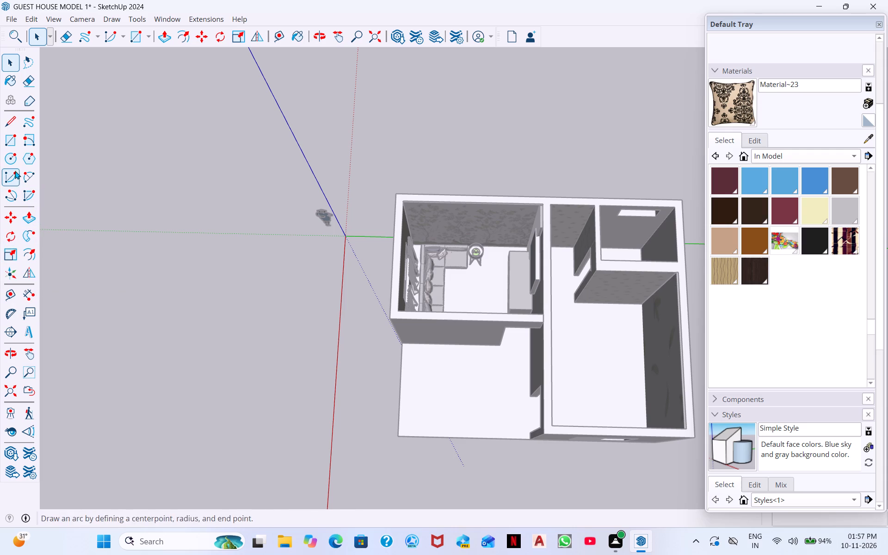
Draw a roof rectangle about 28' 8" by 27' 3" at wall-top height, from the outer wall corner across the rooms and porch.
click(12, 143)
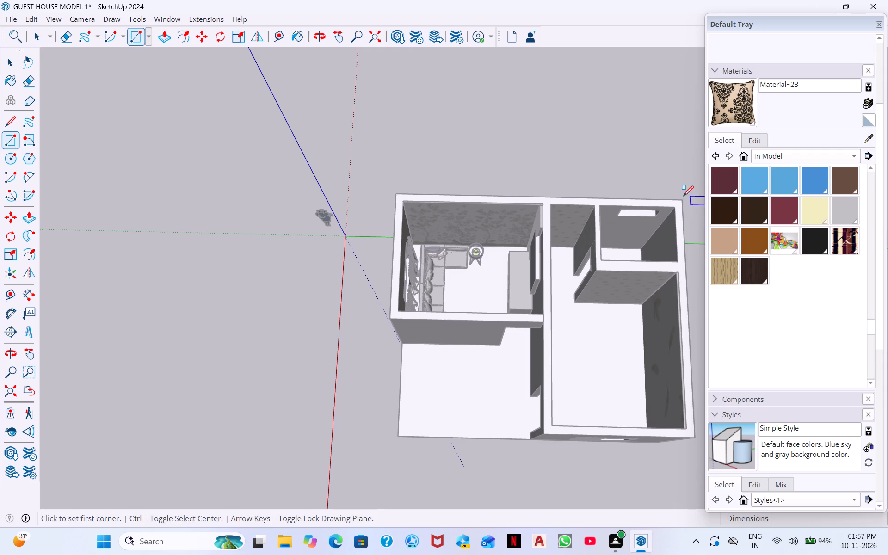
click(682, 200)
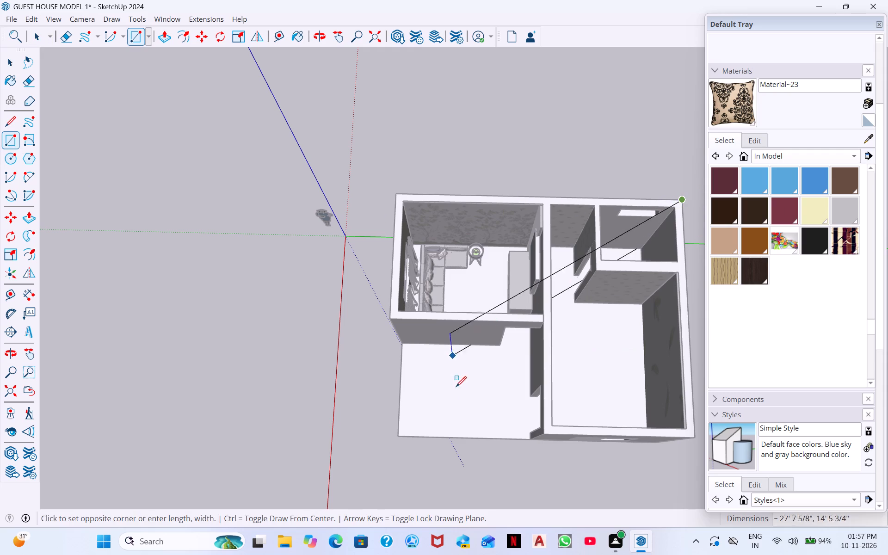
middle_drag(467, 388, 490, 238)
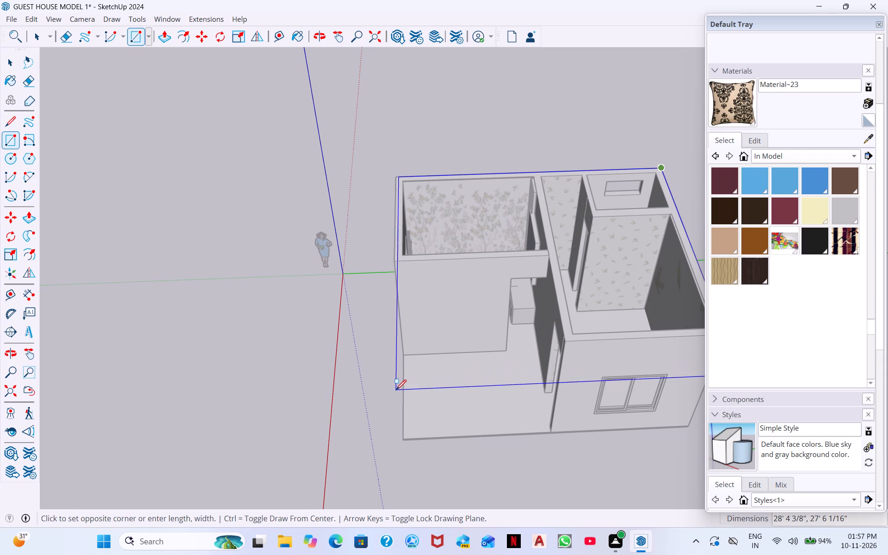
scroll(395, 390, up, 4)
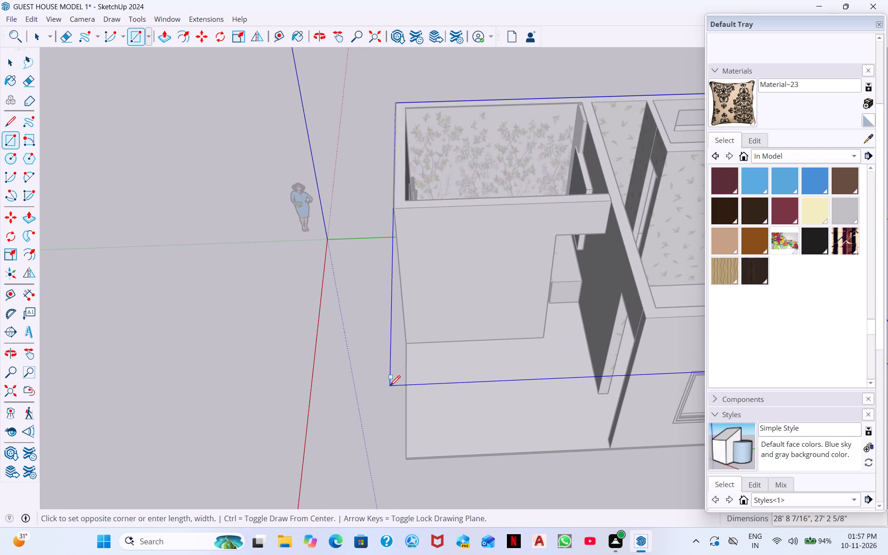
click(390, 387)
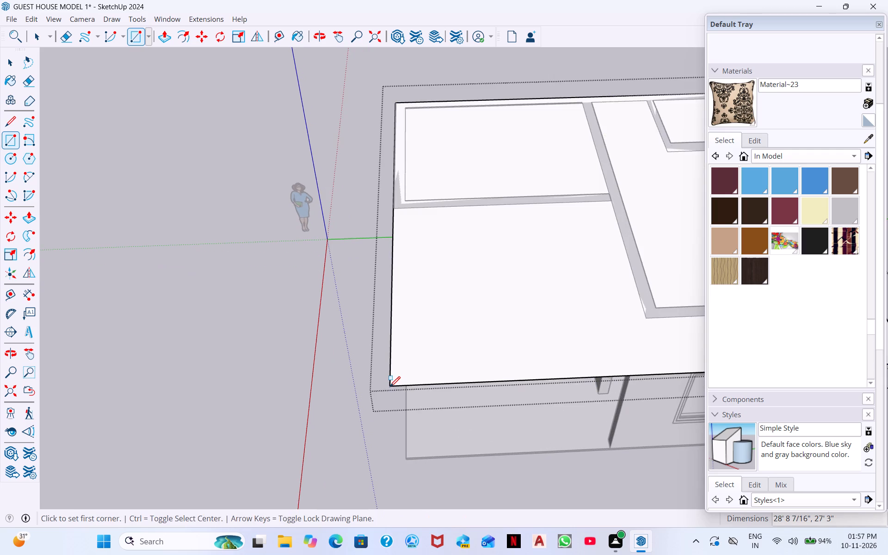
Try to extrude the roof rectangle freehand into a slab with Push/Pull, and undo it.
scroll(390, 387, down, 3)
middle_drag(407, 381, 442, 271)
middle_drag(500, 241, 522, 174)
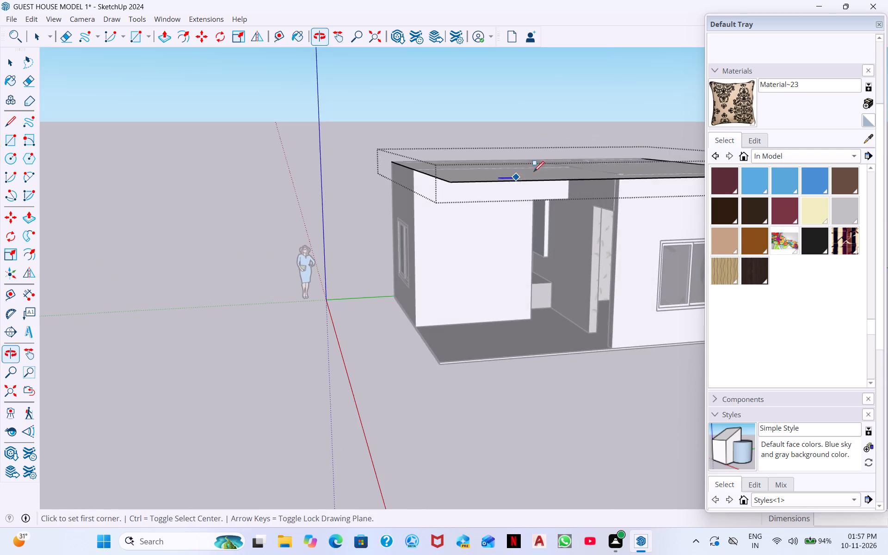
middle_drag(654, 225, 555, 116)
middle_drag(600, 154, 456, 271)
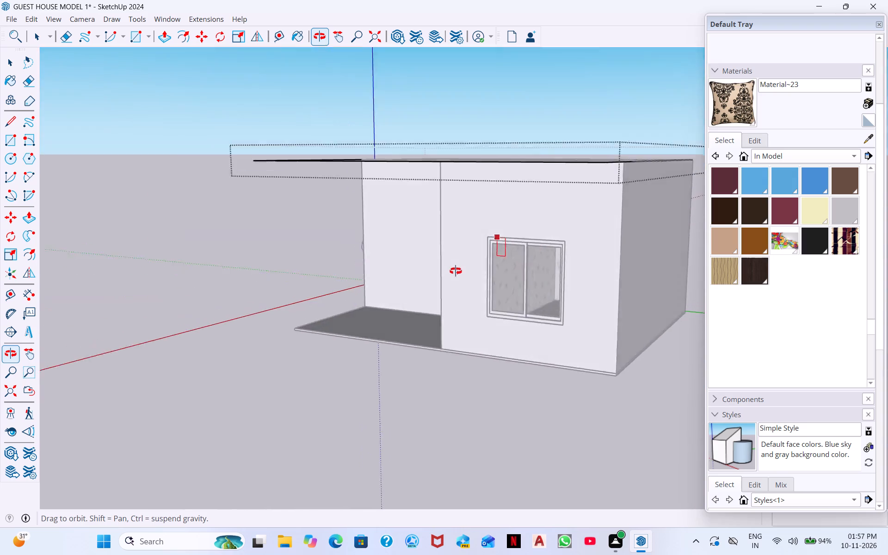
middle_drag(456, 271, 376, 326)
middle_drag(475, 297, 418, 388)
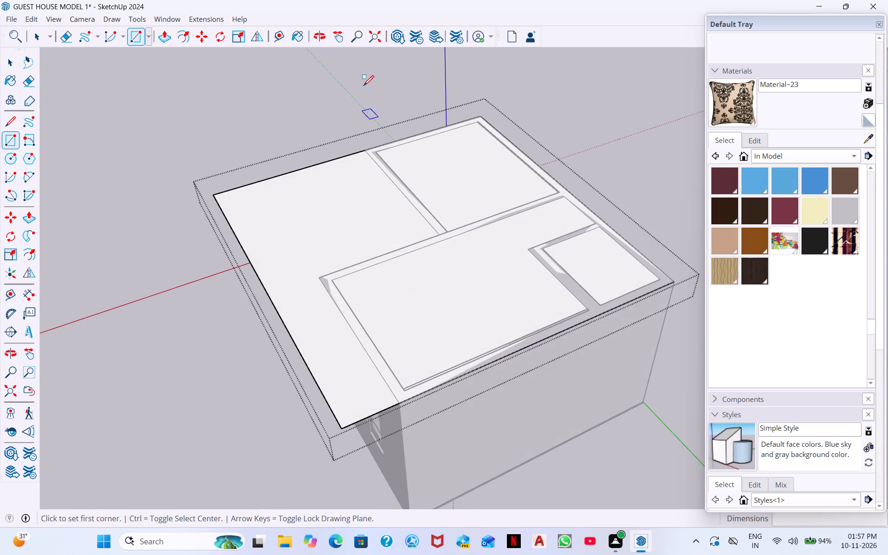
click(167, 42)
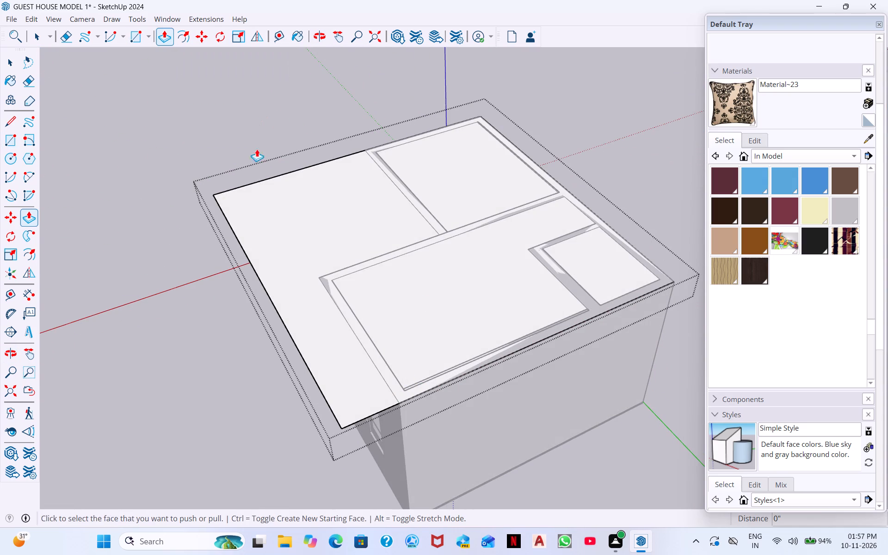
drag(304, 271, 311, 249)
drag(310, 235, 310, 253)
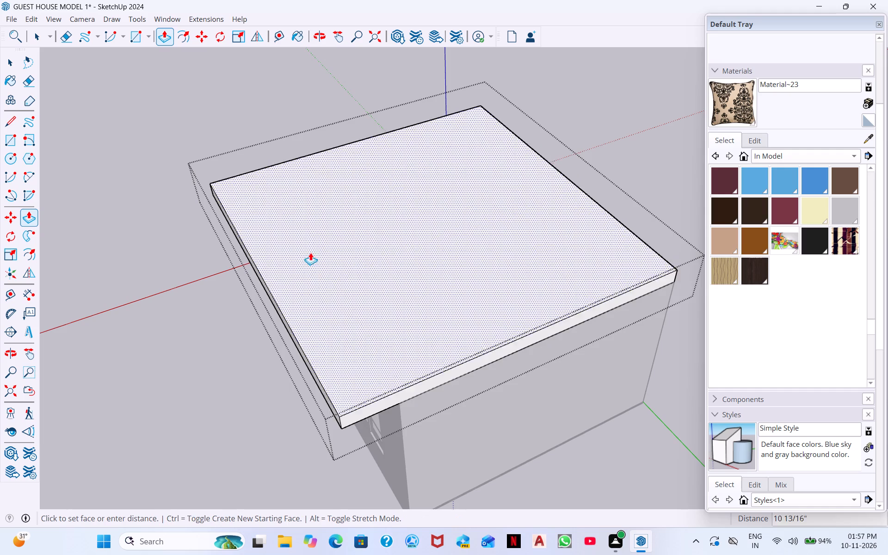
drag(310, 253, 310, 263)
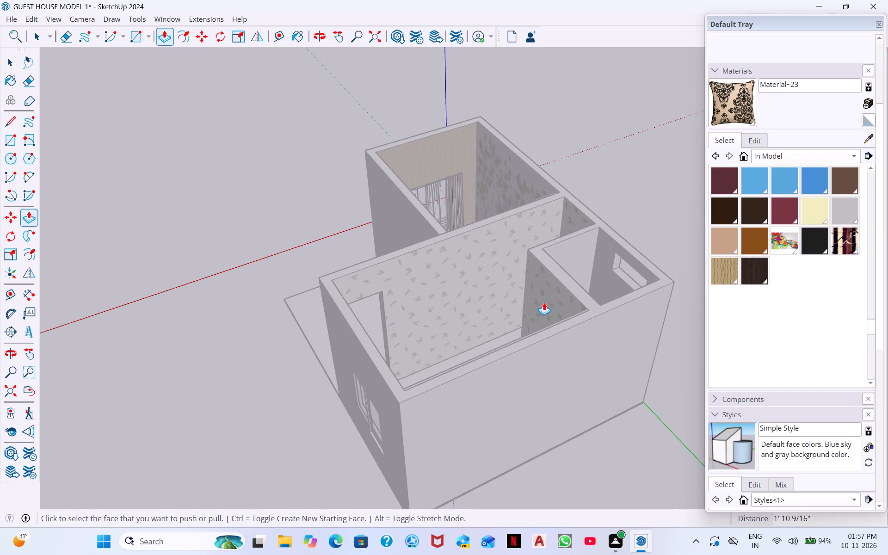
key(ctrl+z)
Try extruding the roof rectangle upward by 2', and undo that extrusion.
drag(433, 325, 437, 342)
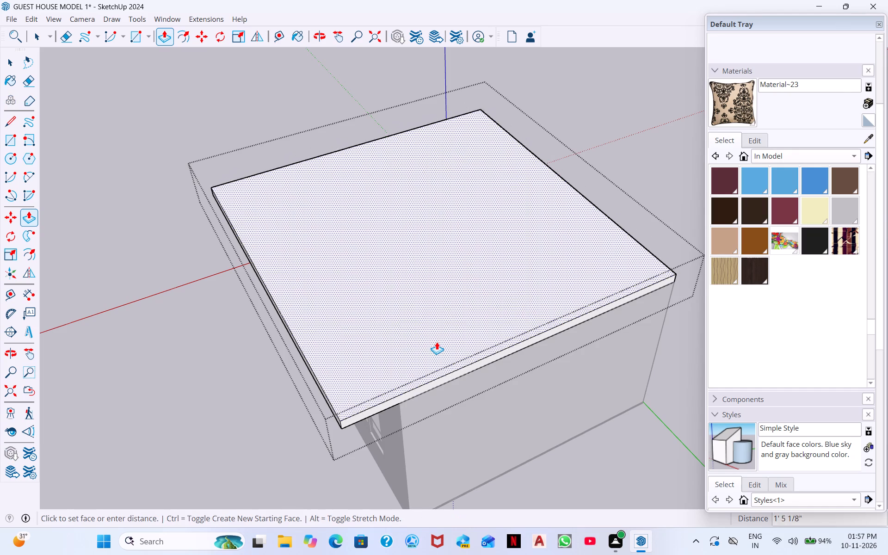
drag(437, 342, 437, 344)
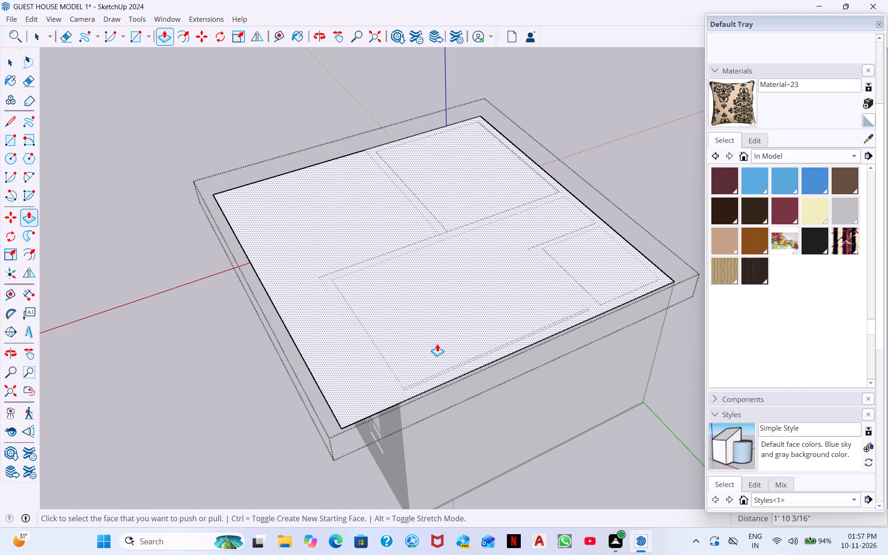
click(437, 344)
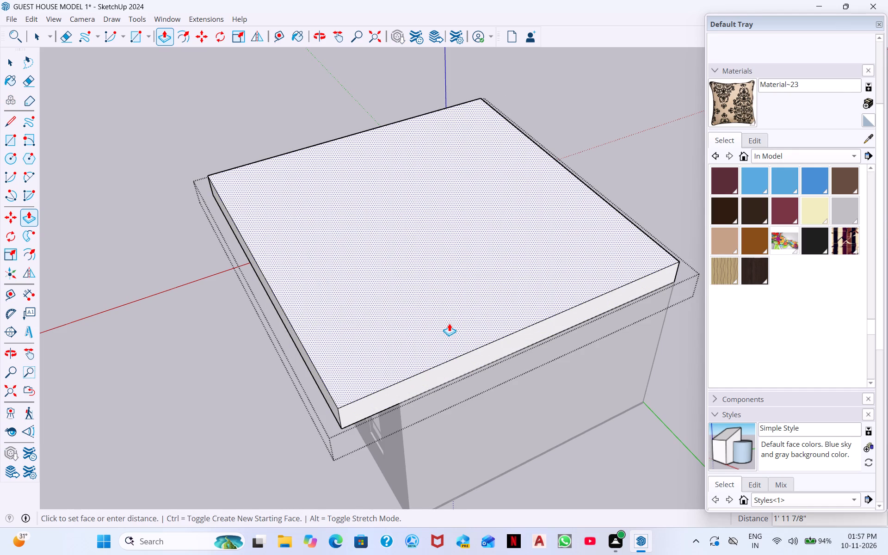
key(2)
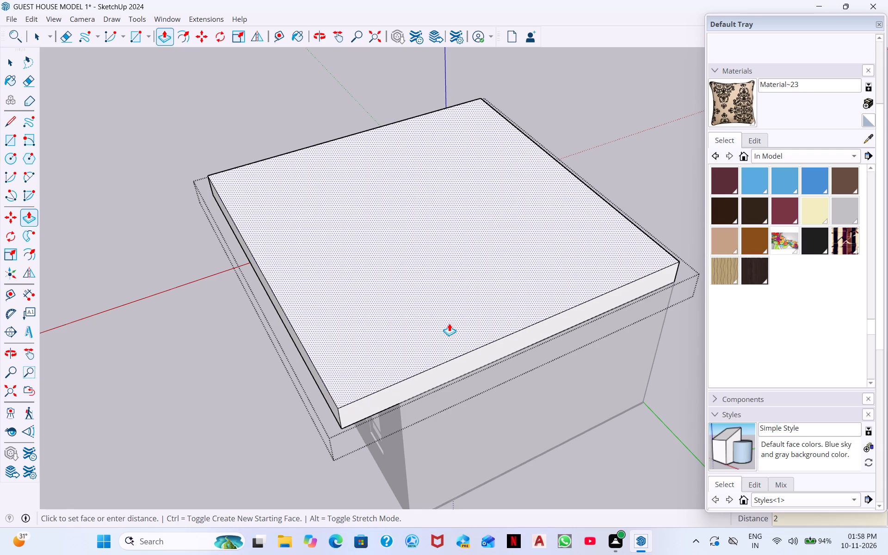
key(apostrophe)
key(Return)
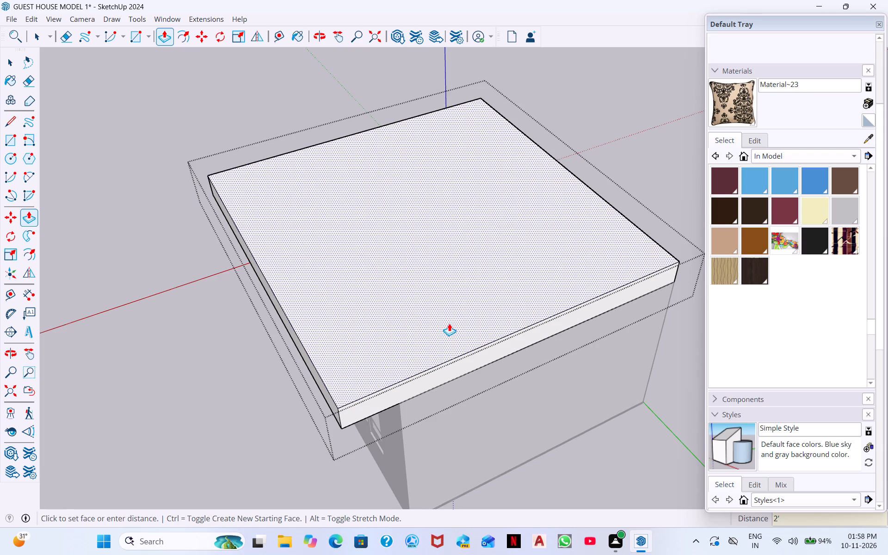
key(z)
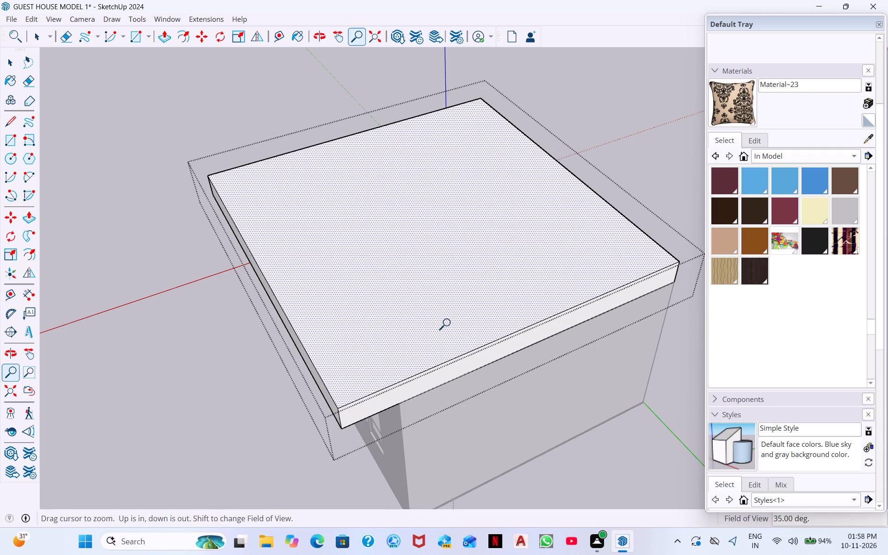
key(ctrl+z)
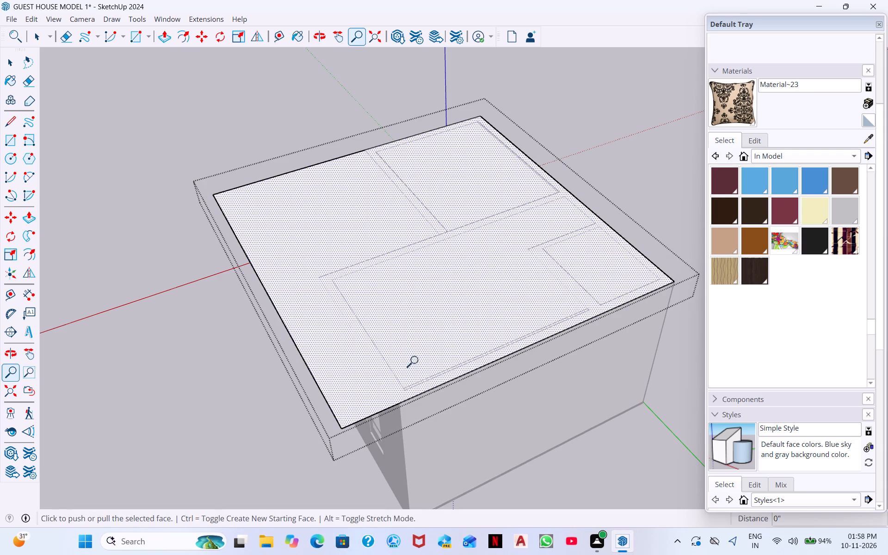
Extrude the roof rectangle upward 6" with Push/Pull to form the roof slab.
middle_drag(254, 220, 321, 77)
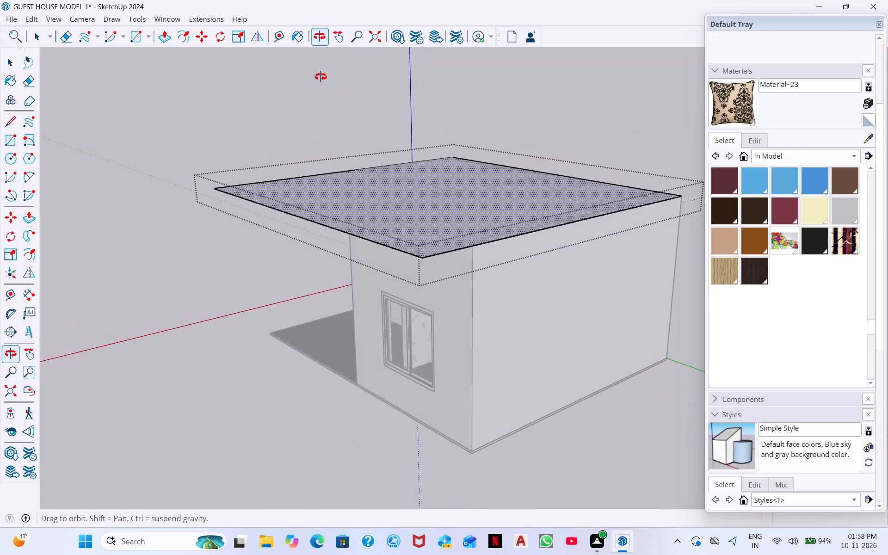
middle_drag(321, 77, 322, 71)
middle_drag(412, 197, 405, 216)
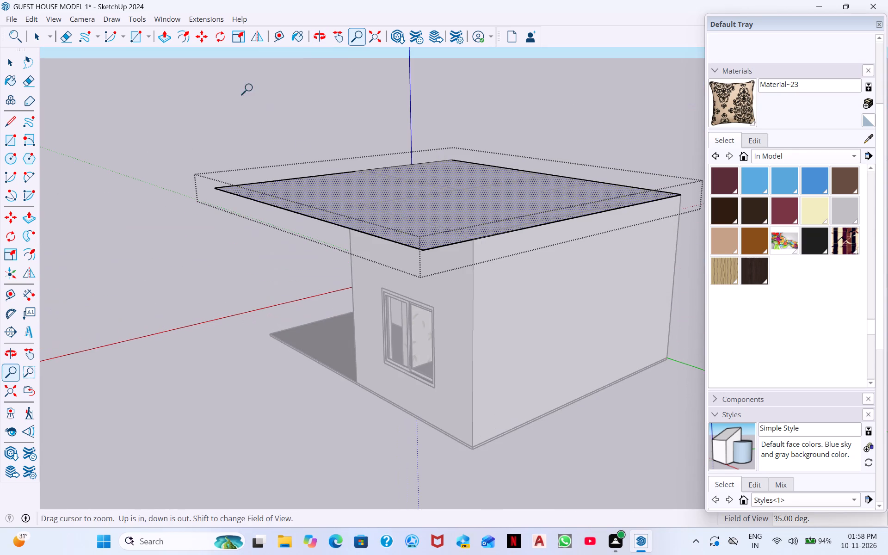
click(166, 44)
drag(354, 192, 360, 182)
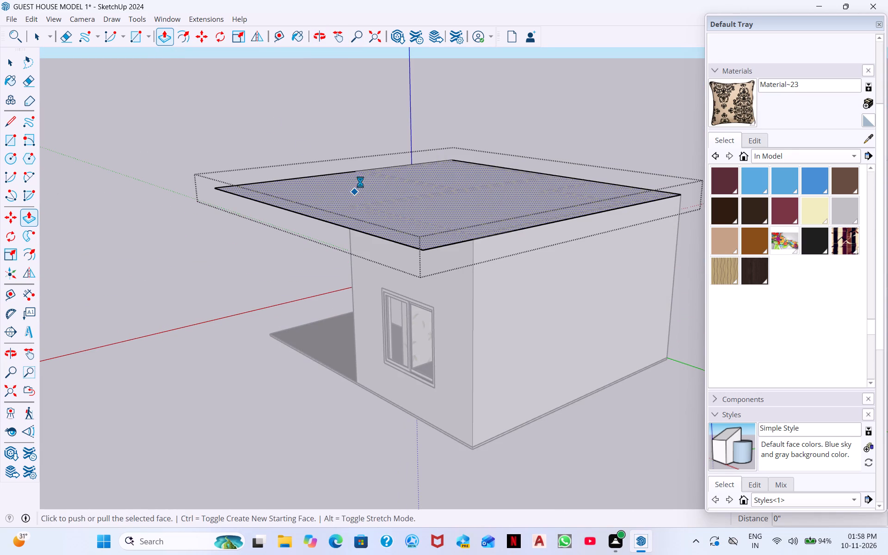
drag(360, 182, 365, 173)
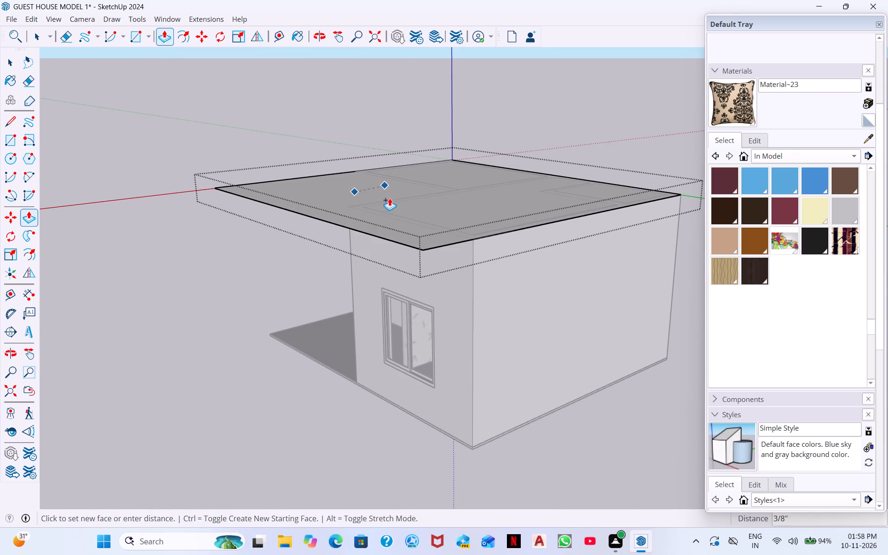
key(2)
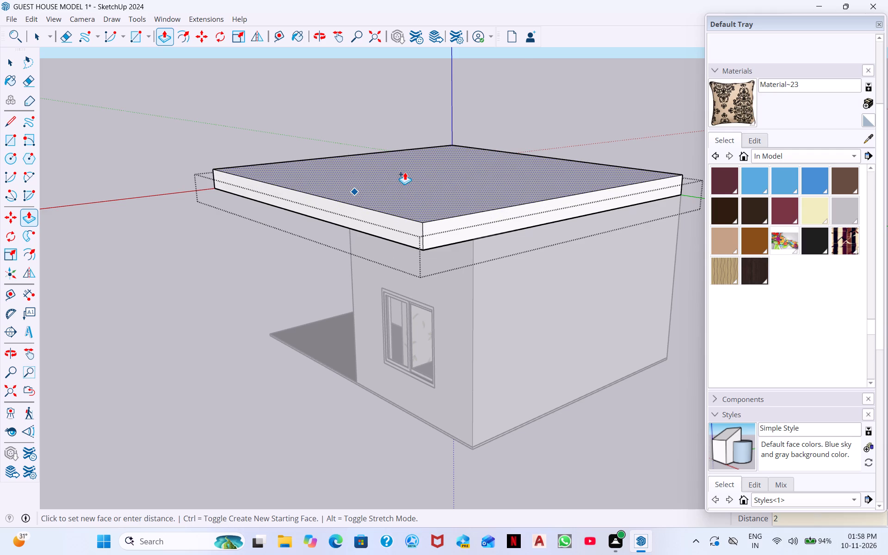
key(BackSpace)
key(6)
key(shift+quotedbl)
key(Return)
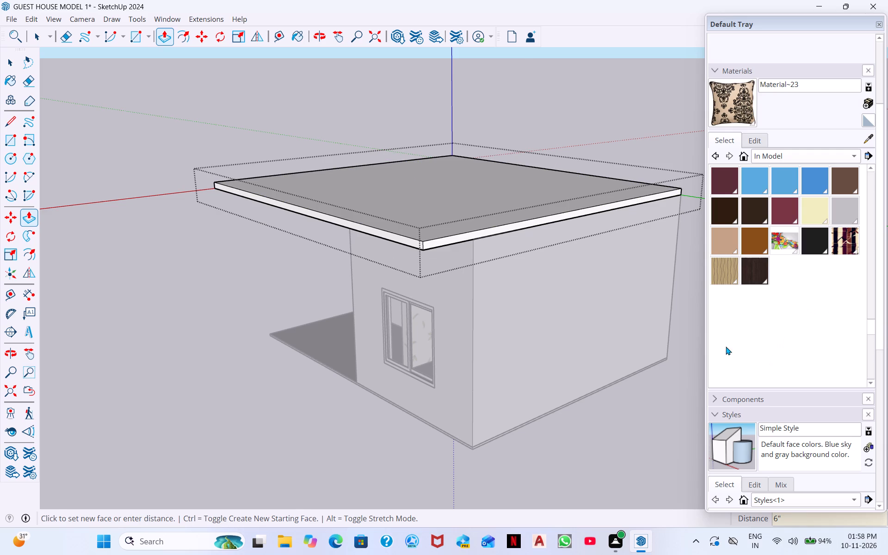
key(space)
Push/Pull the roof slab's edge face outward 2" above the exterior wall with the small high window opening.
middle_drag(672, 296, 310, 275)
middle_drag(578, 271, 341, 276)
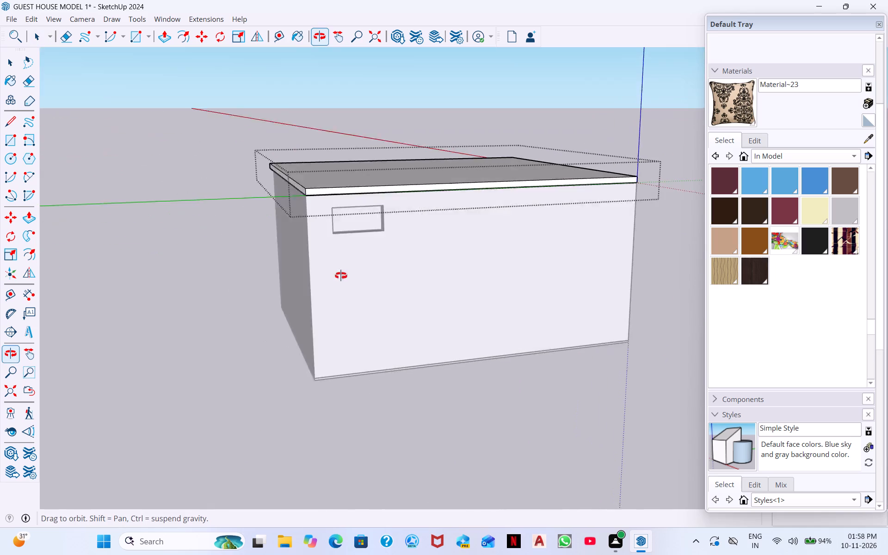
middle_drag(341, 276, 340, 274)
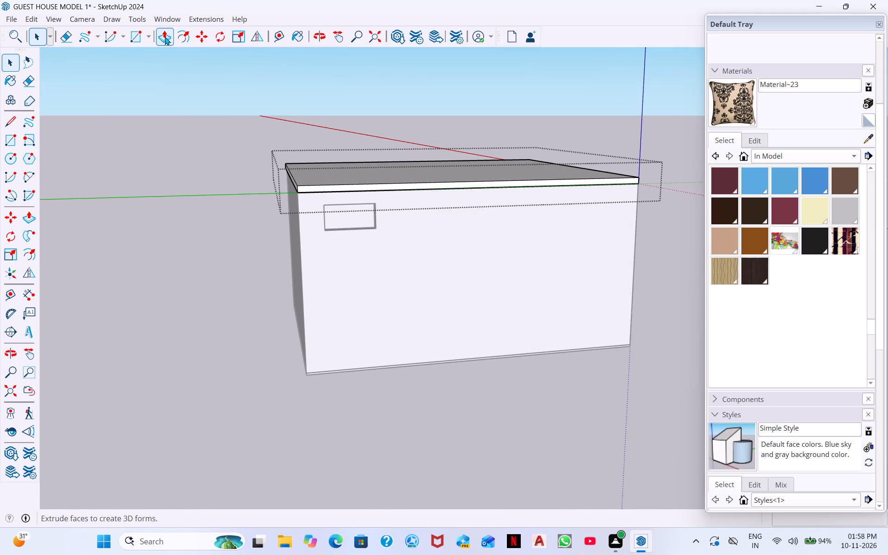
click(164, 35)
scroll(424, 180, up, 5)
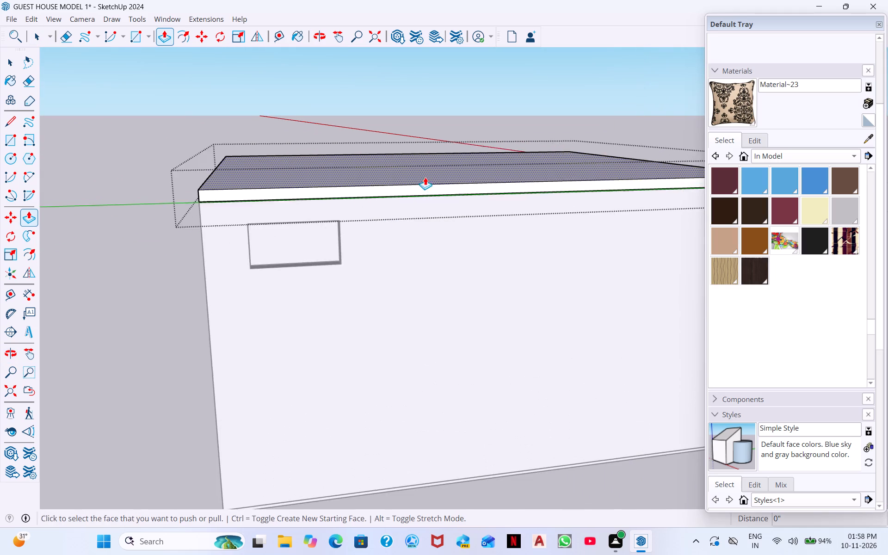
scroll(431, 166, up, 4)
click(440, 206)
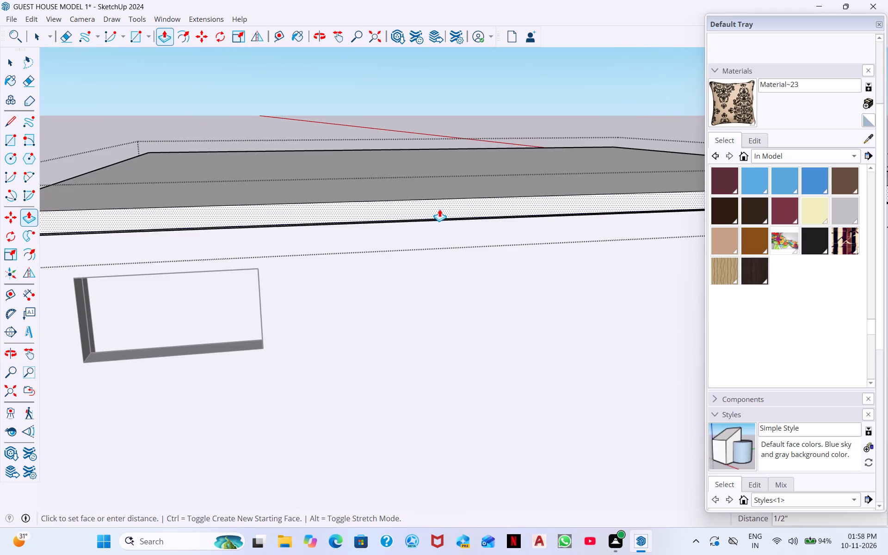
key(2)
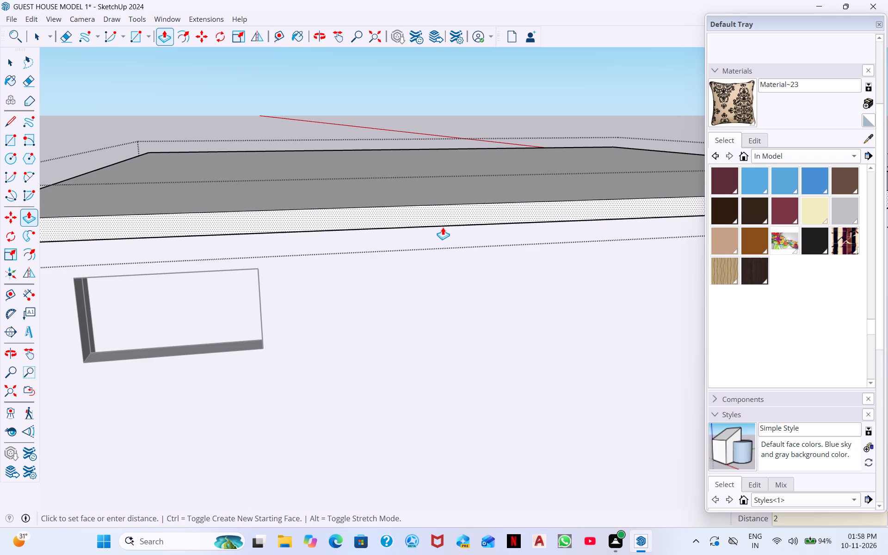
key(shift+quotedbl)
key(Return)
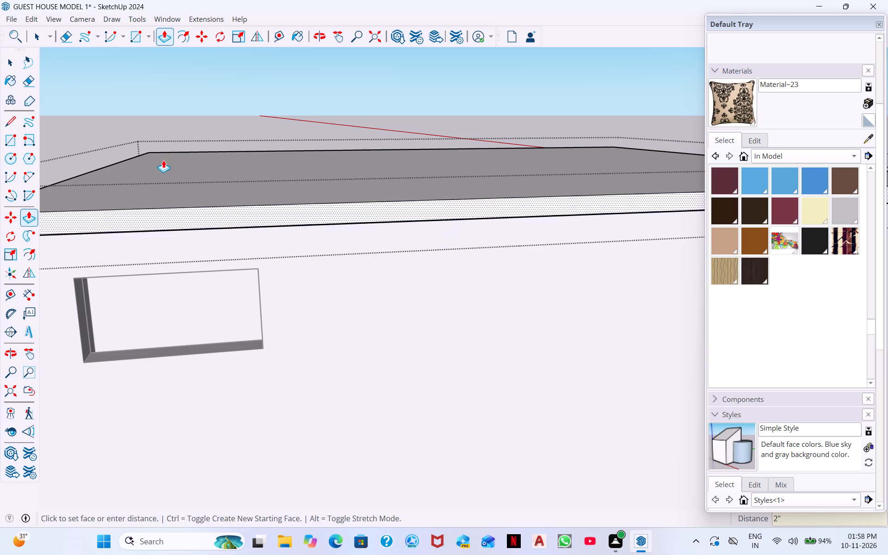
Push/Pull the roof slab's edge face outward 2" above the blank rear wall adjoining the small high window wall.
middle_drag(271, 260, 659, 171)
middle_drag(576, 112, 453, 294)
double_click(476, 296)
Push/Pull the roof slab's edge face outward 2" above the sliding window wall opposite the blank rear wall.
scroll(485, 310, down, 3)
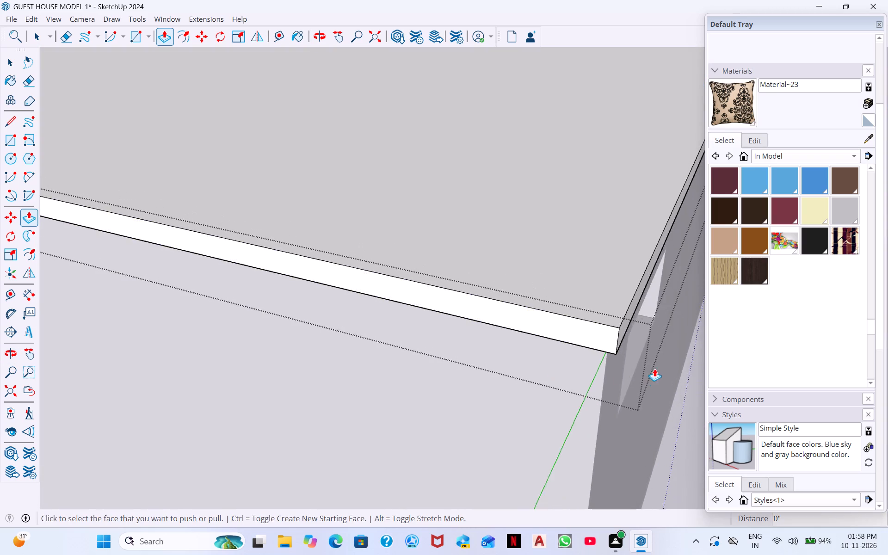
scroll(654, 369, down, 6)
middle_drag(654, 369, 620, 378)
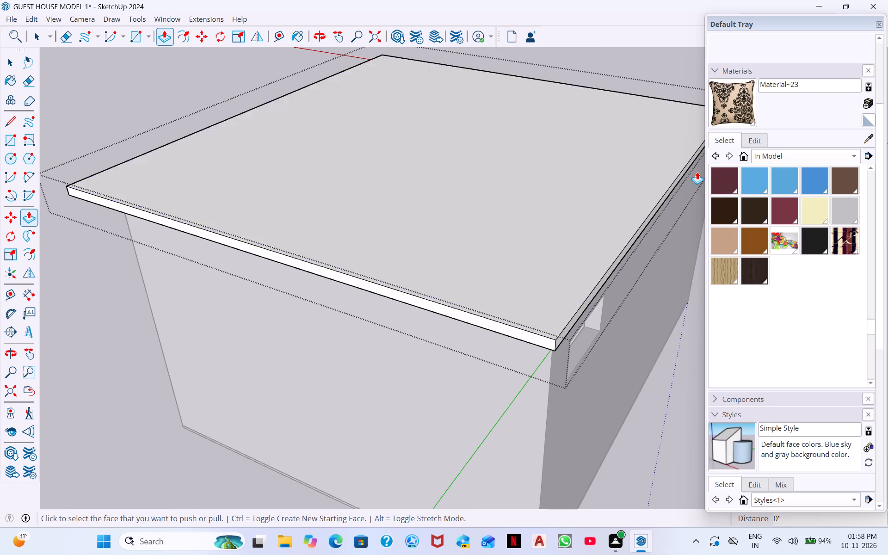
scroll(699, 172, down, 5)
middle_drag(643, 198, 274, 59)
middle_drag(757, 191, 716, 196)
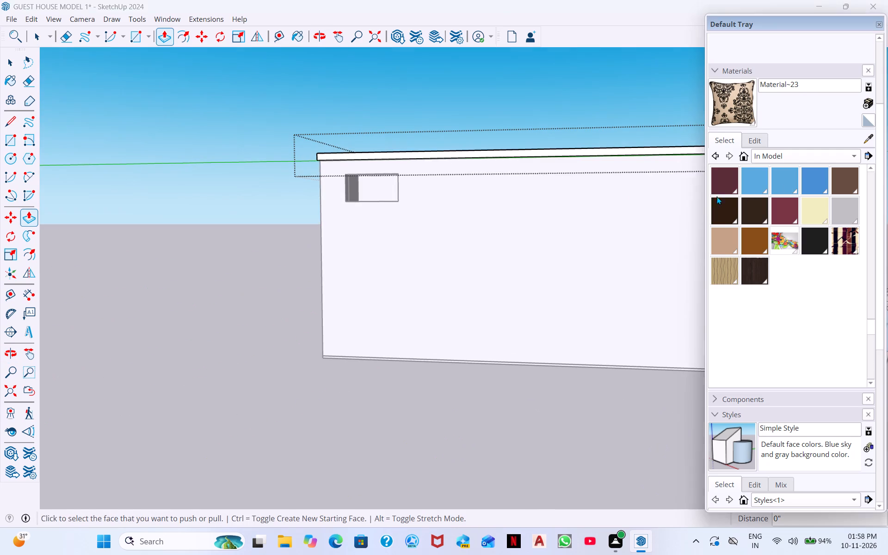
middle_drag(716, 196, 515, 165)
middle_drag(532, 159, 318, 115)
middle_drag(732, 168, 573, 132)
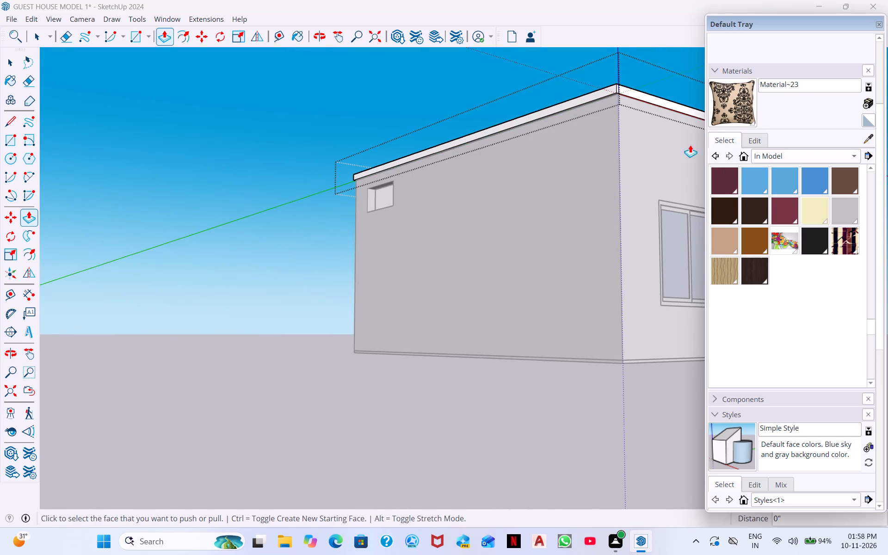
middle_drag(688, 145, 490, 120)
scroll(521, 67, up, 1)
middle_drag(521, 67, 516, 191)
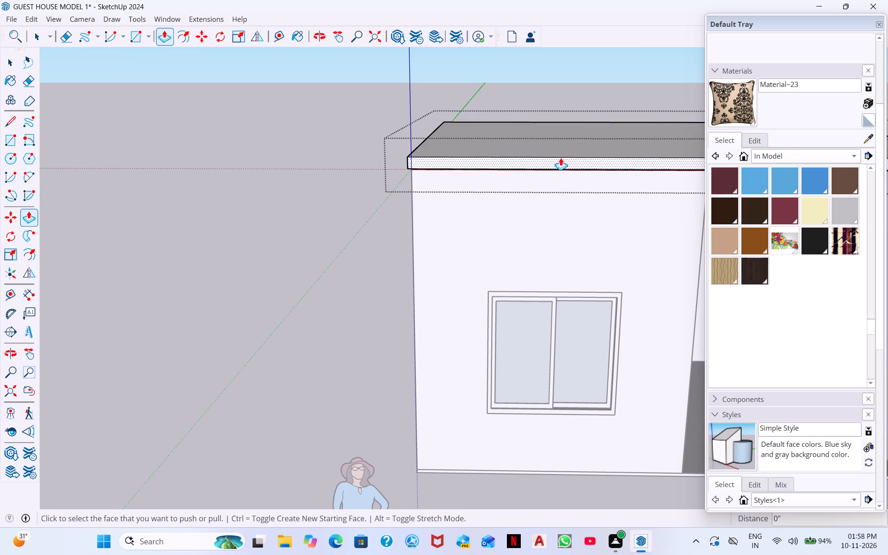
scroll(560, 158, up, 11)
click(557, 168)
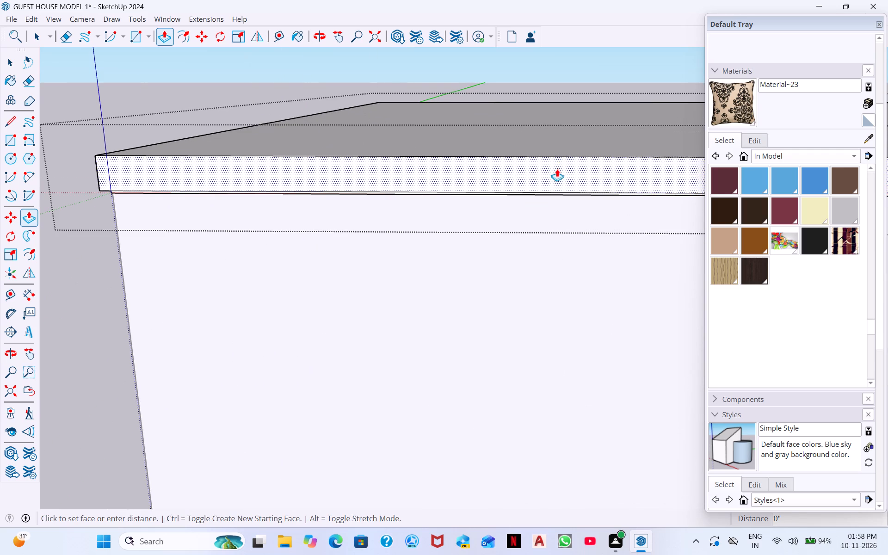
key(2)
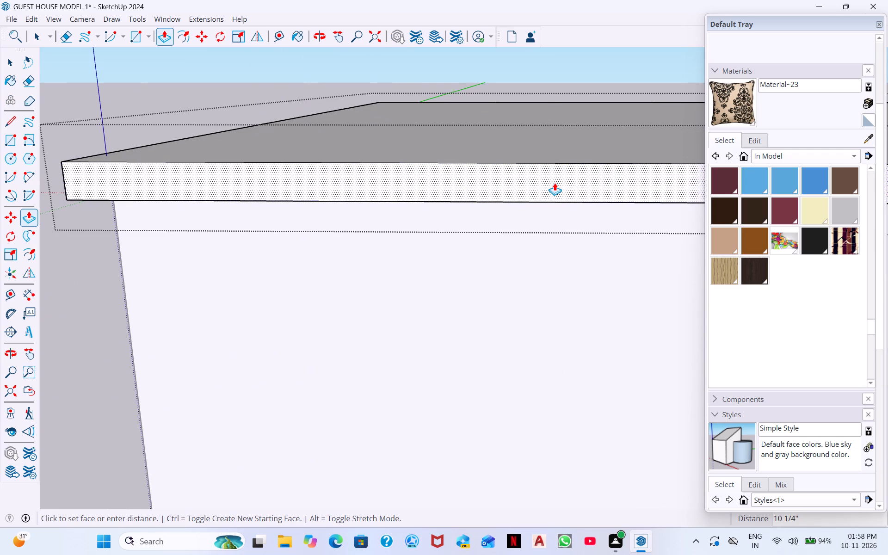
key(shift+quotedbl)
key(Return)
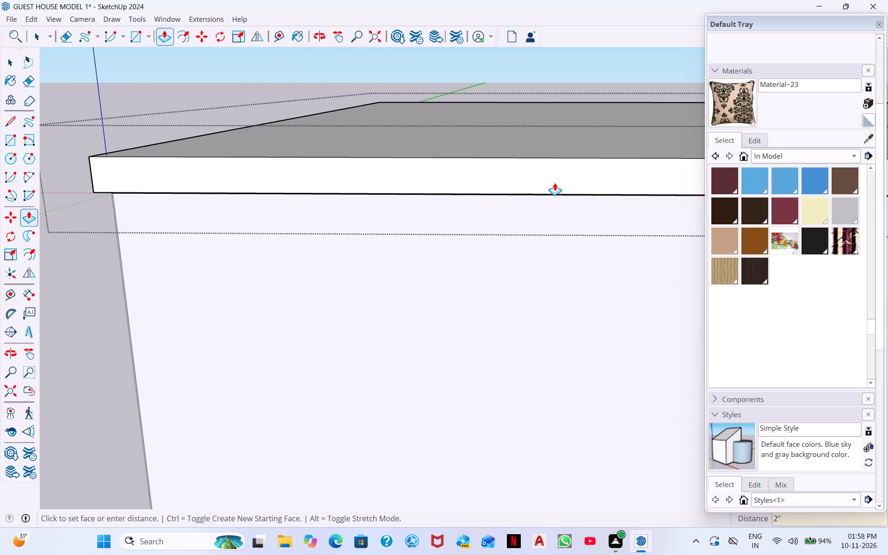
Close the roof slab group and return to the full guest house model with nothing selected.
scroll(552, 184, down, 2)
middle_drag(536, 215, 541, 34)
scroll(294, 173, down, 1)
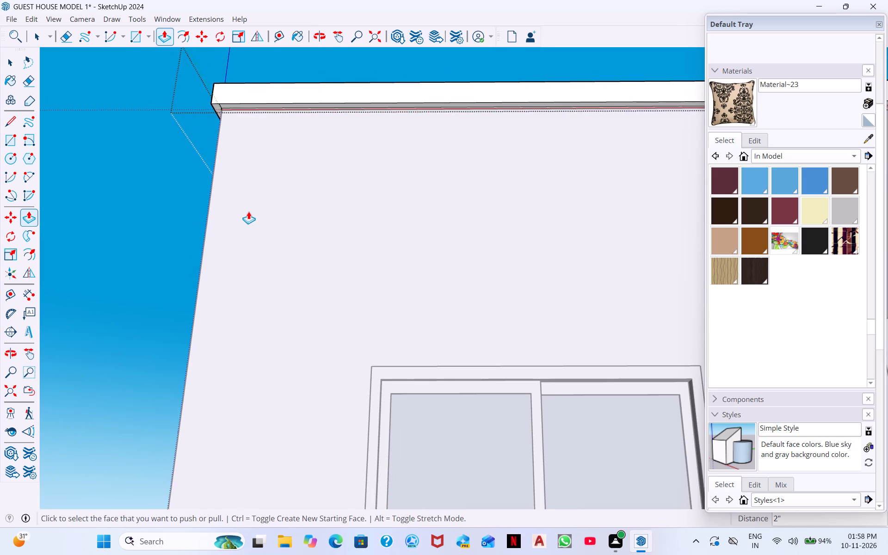
key(space)
scroll(290, 240, down, 8)
middle_drag(507, 296, 209, 248)
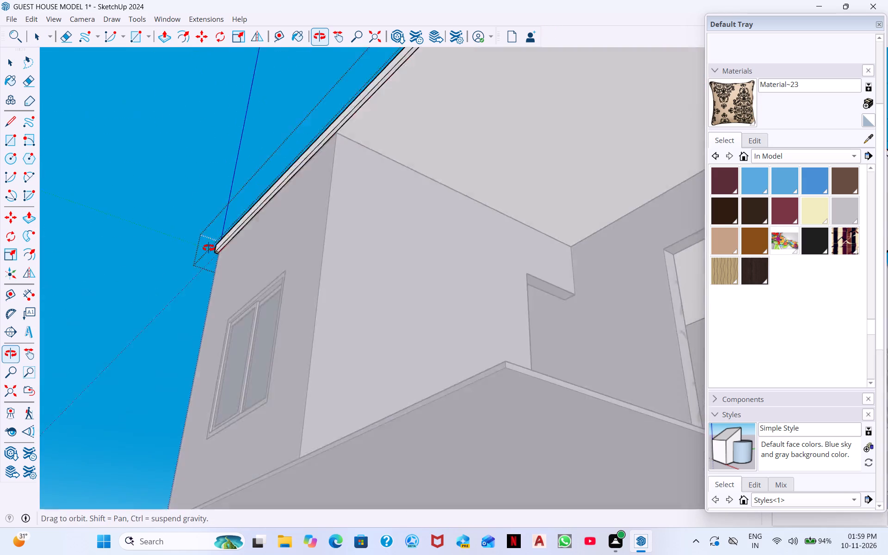
middle_drag(209, 248, 208, 355)
scroll(496, 192, down, 8)
middle_drag(496, 199, 505, 229)
middle_drag(526, 263, 583, 361)
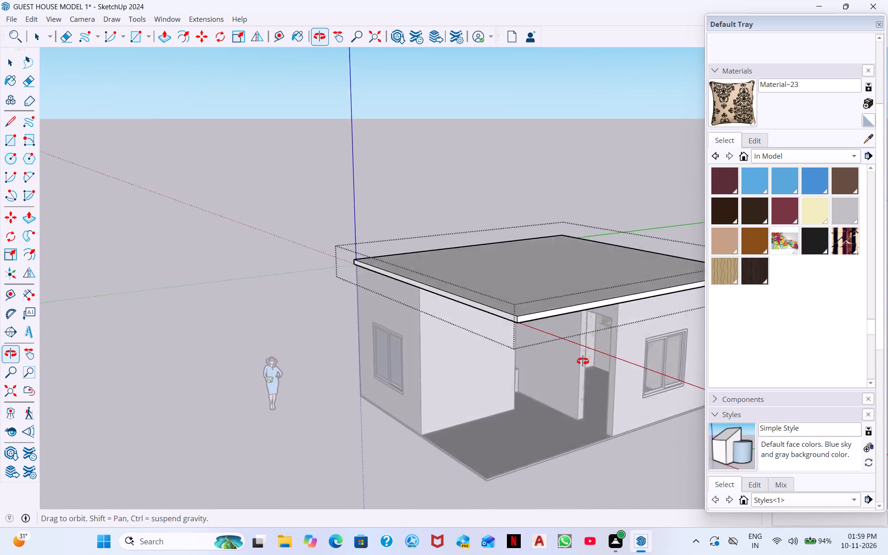
middle_drag(583, 361, 585, 356)
scroll(586, 354, up, 8)
middle_drag(568, 314, 560, 333)
scroll(562, 328, down, 4)
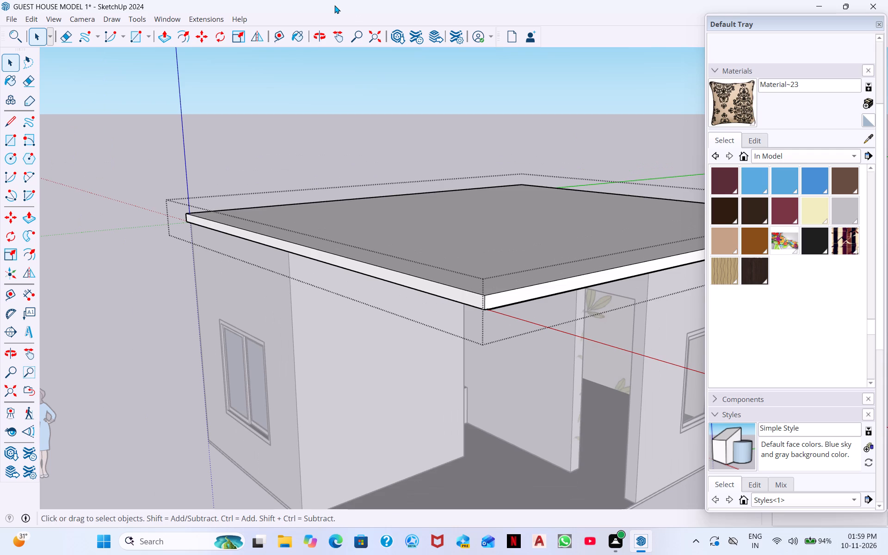
click(56, 185)
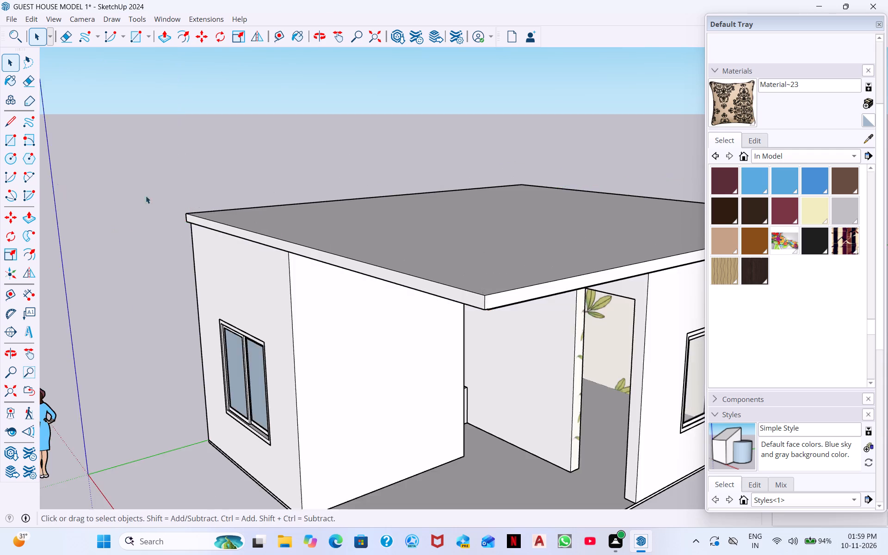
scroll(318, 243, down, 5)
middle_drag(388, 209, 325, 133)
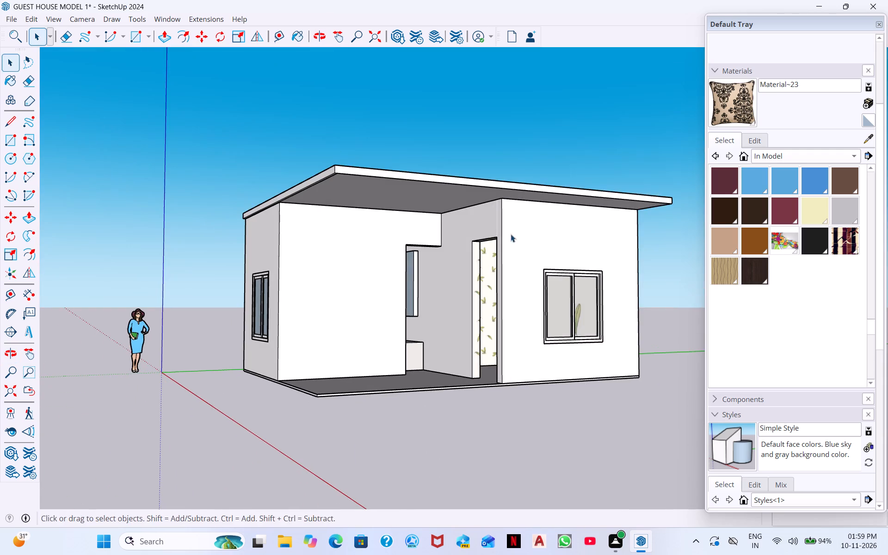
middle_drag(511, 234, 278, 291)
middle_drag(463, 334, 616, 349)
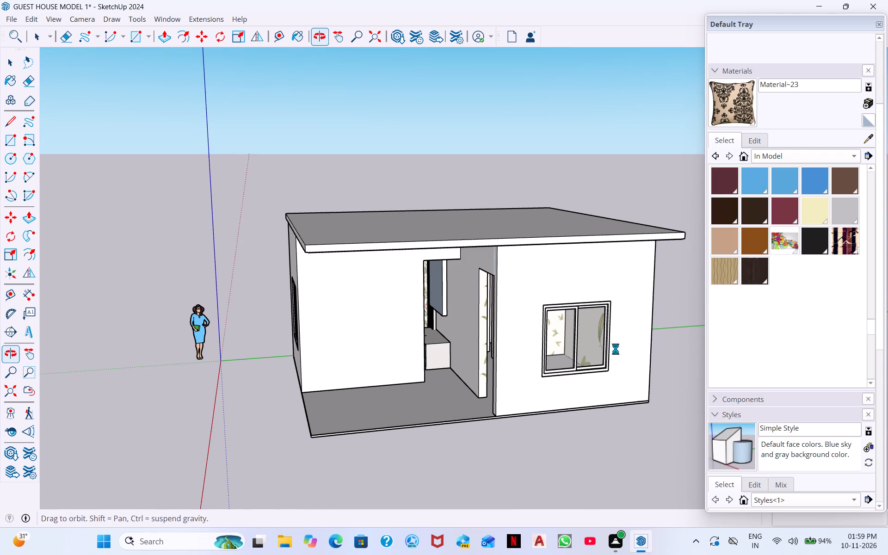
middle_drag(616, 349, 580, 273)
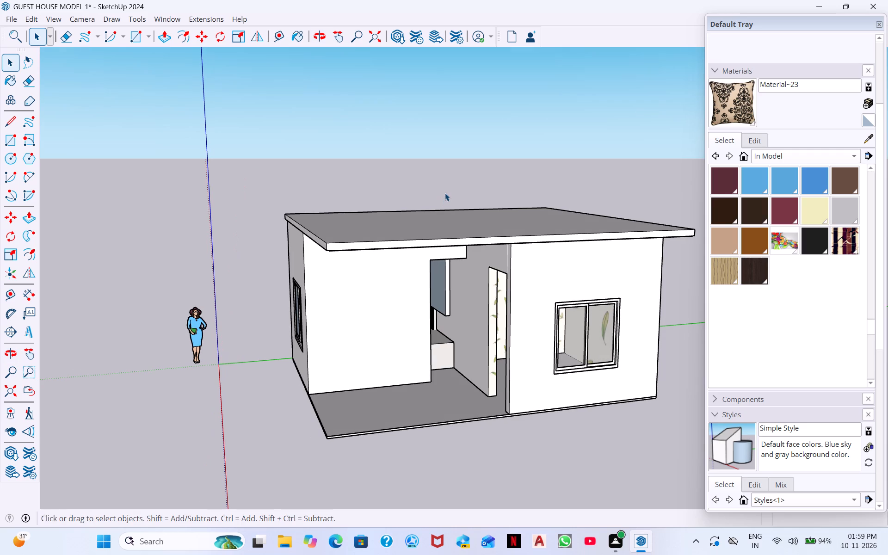
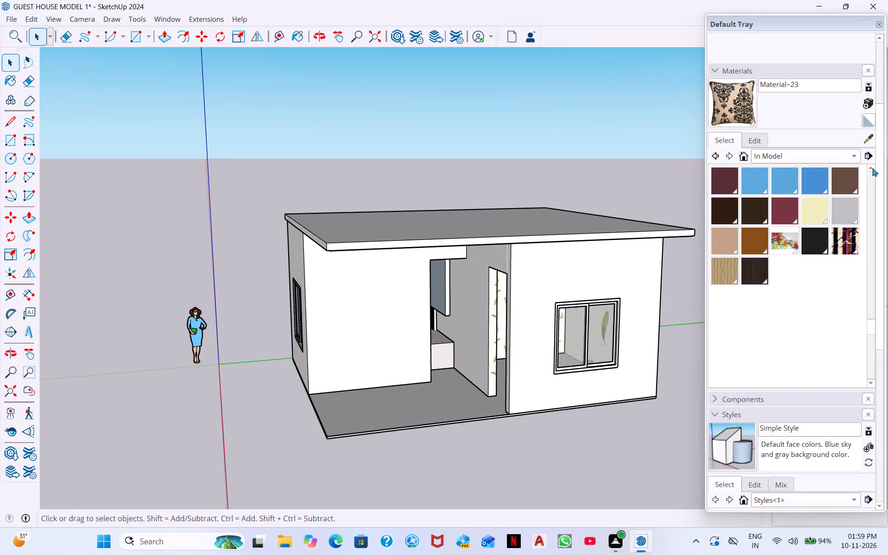
Save the guest house model.
key(ctrl+s)
key(ctrl+s)
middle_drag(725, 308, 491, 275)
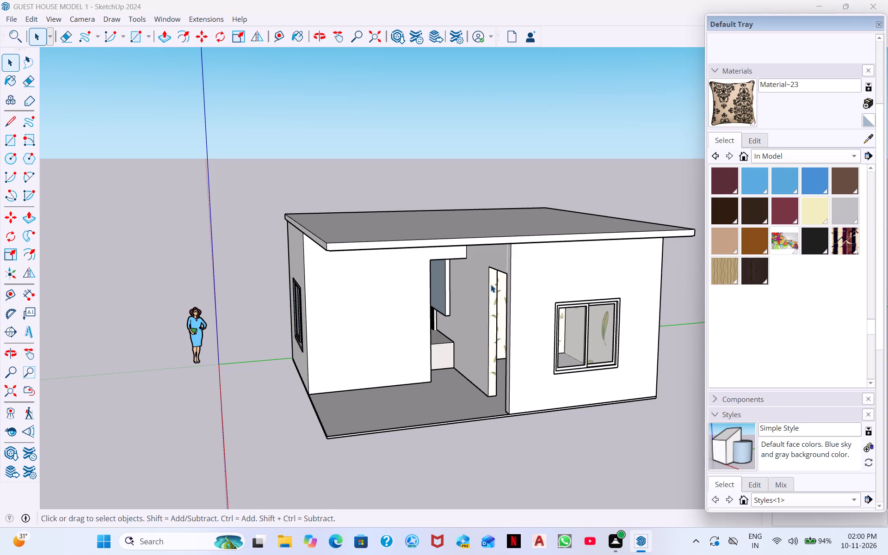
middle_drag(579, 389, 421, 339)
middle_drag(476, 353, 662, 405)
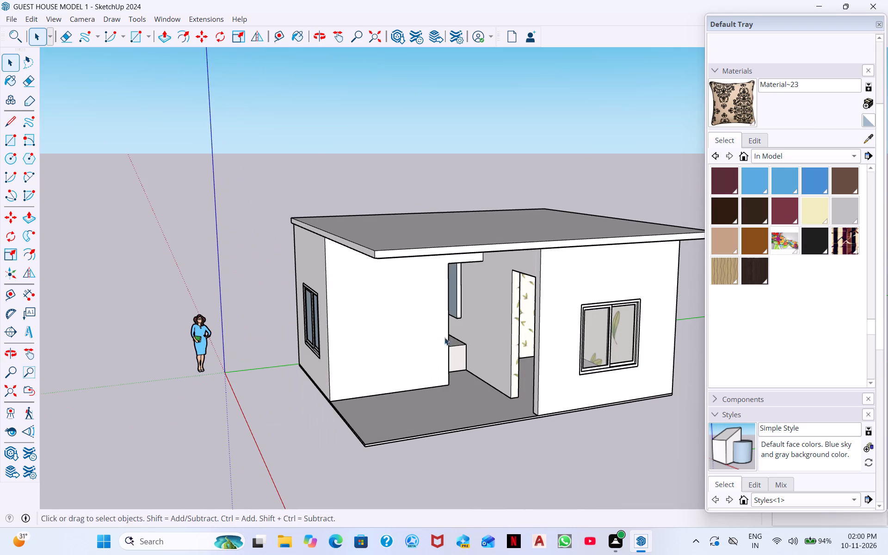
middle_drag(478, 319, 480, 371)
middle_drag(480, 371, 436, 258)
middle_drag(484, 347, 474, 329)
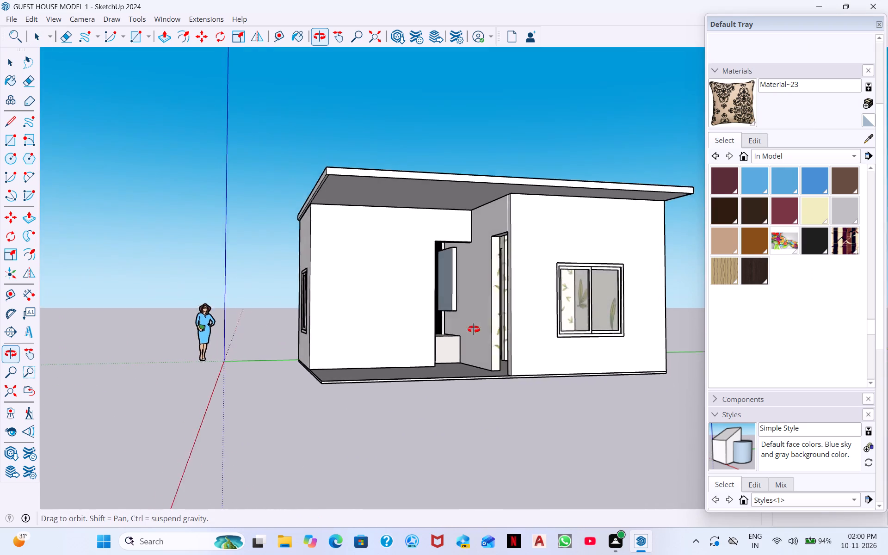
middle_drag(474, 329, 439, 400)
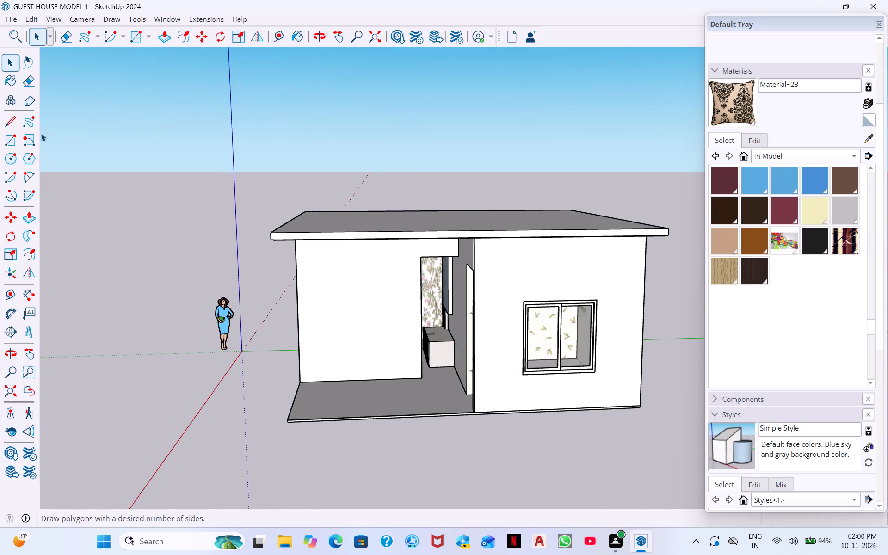
Search 3D Warehouse for DOORS.
click(10, 450)
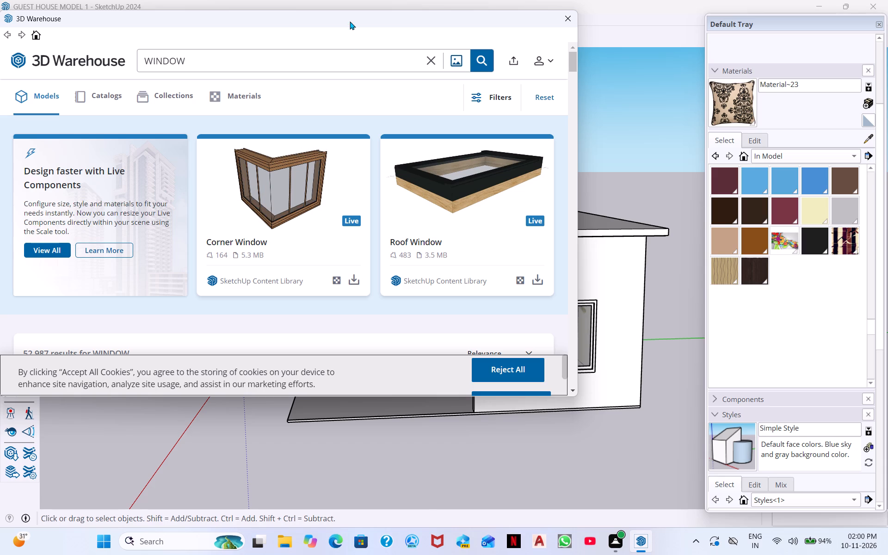
drag(209, 59, 97, 49)
click(97, 49)
key(BackSpace)
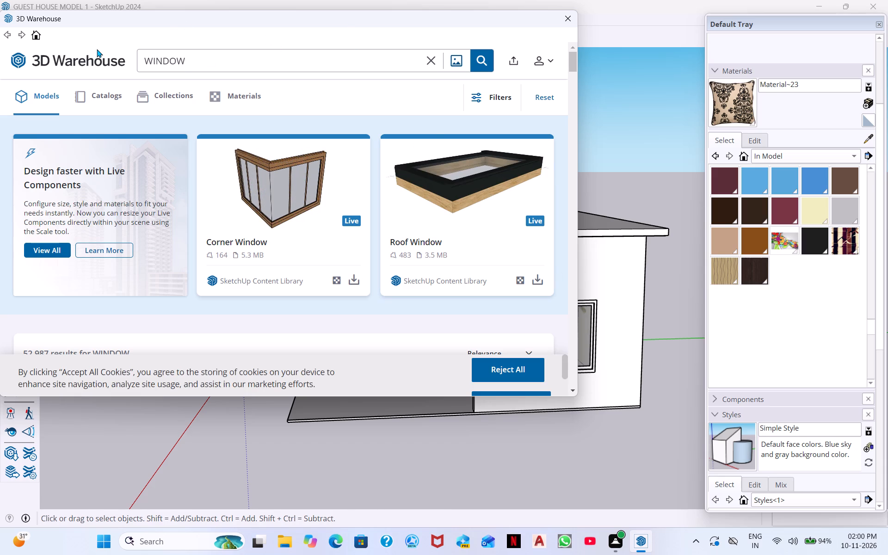
text(DOOR)
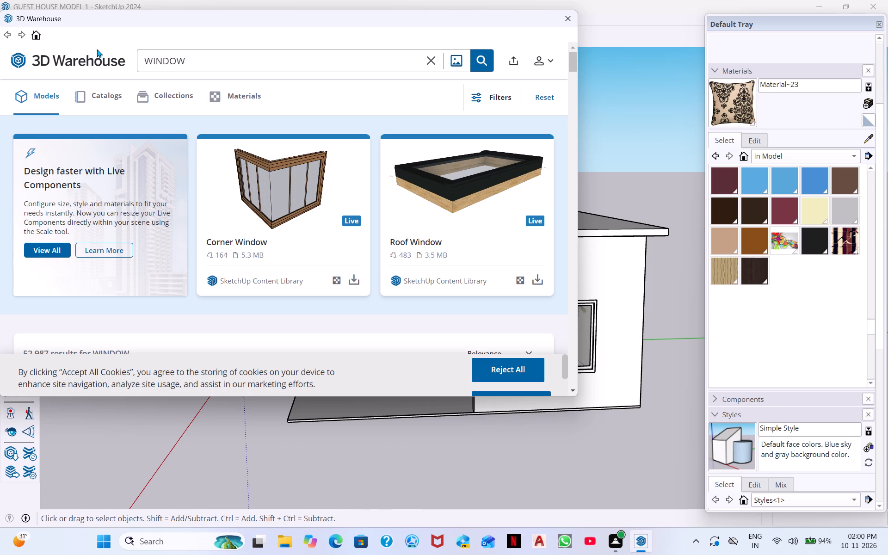
key(Return)
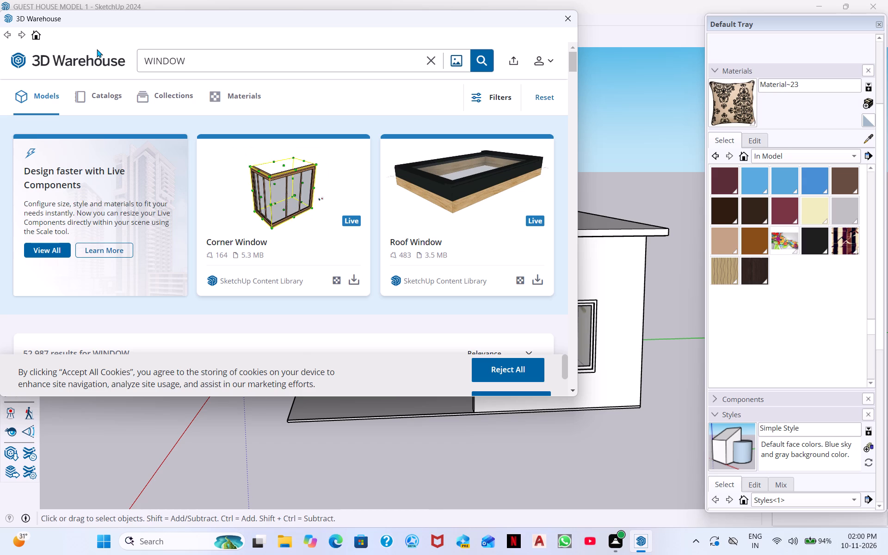
drag(195, 62, 186, 62)
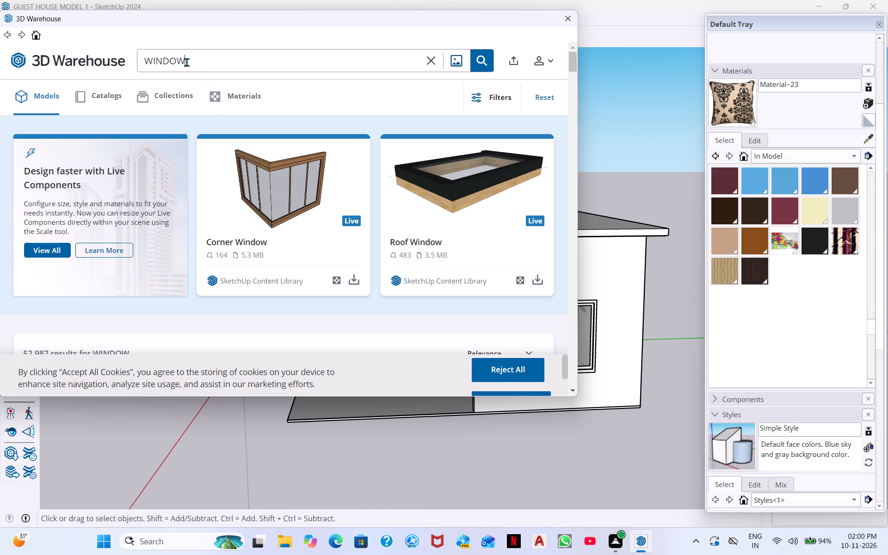
drag(186, 62, 127, 62)
key(backslash)
key(BackSpace)
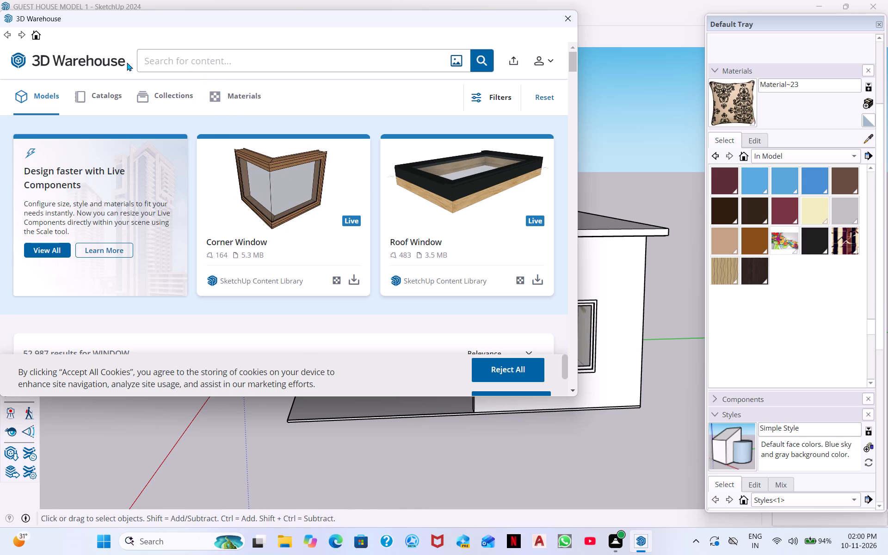
text(DOORS)
key(Return)
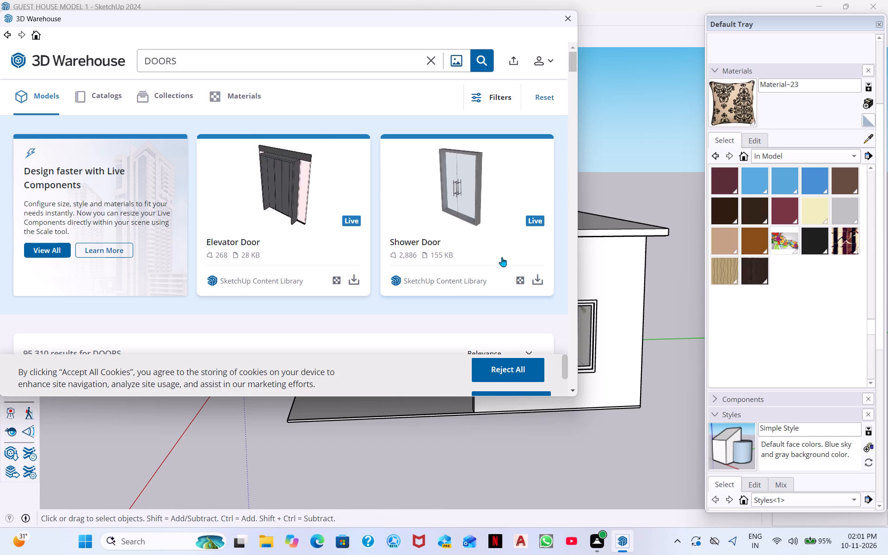
Load the 34 KB brown wooden four-panel Door model and place it on the open ground beside the human figure, away from the house.
scroll(628, 275, down, 3)
scroll(519, 259, down, 7)
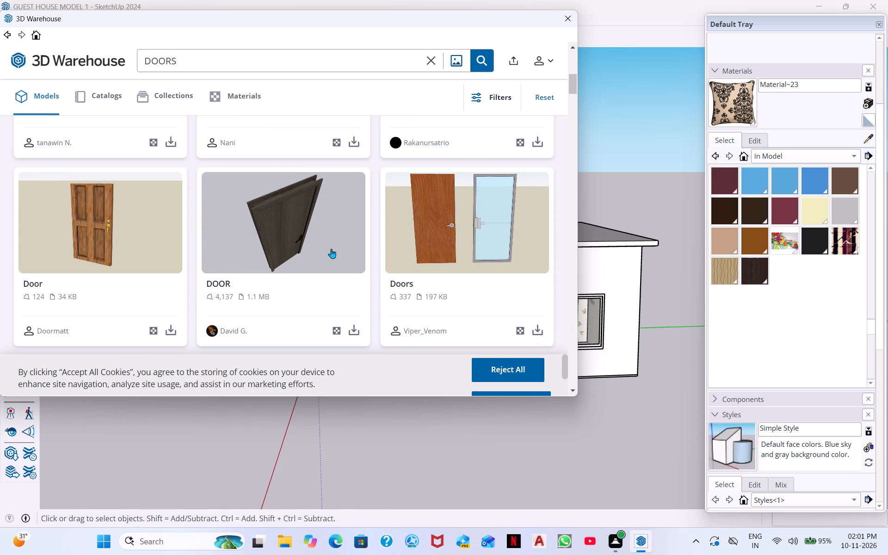
scroll(324, 246, down, 1)
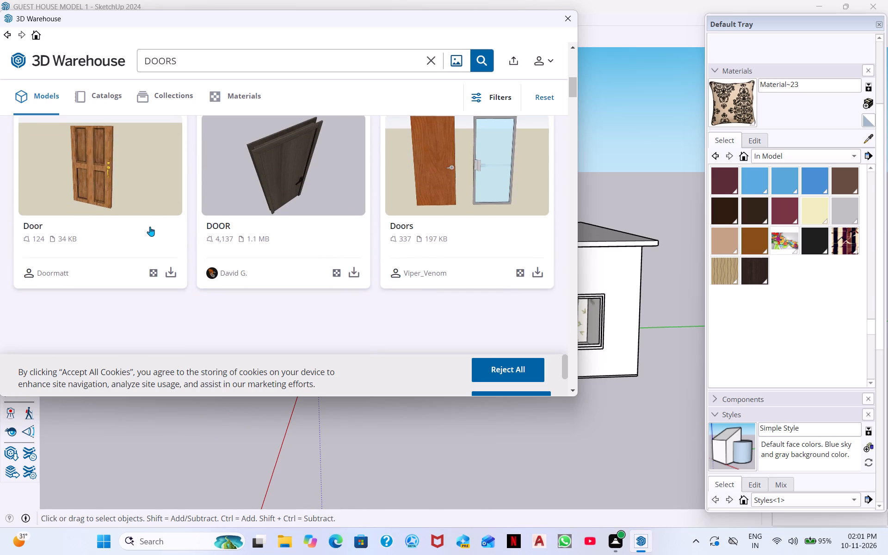
click(168, 273)
click(256, 220)
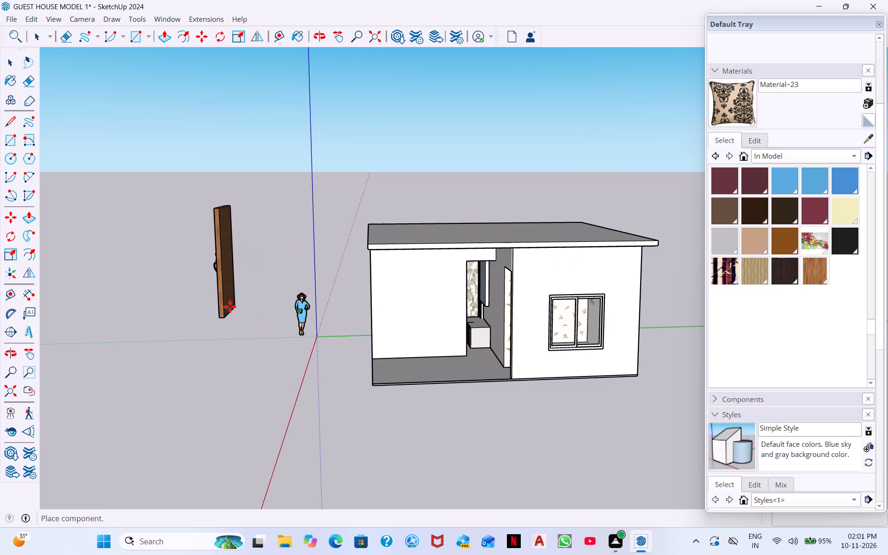
click(225, 315)
Scale the placed wooden door along the blue axis to a height of 7'.
middle_drag(216, 318, 370, 283)
scroll(261, 317, down, 2)
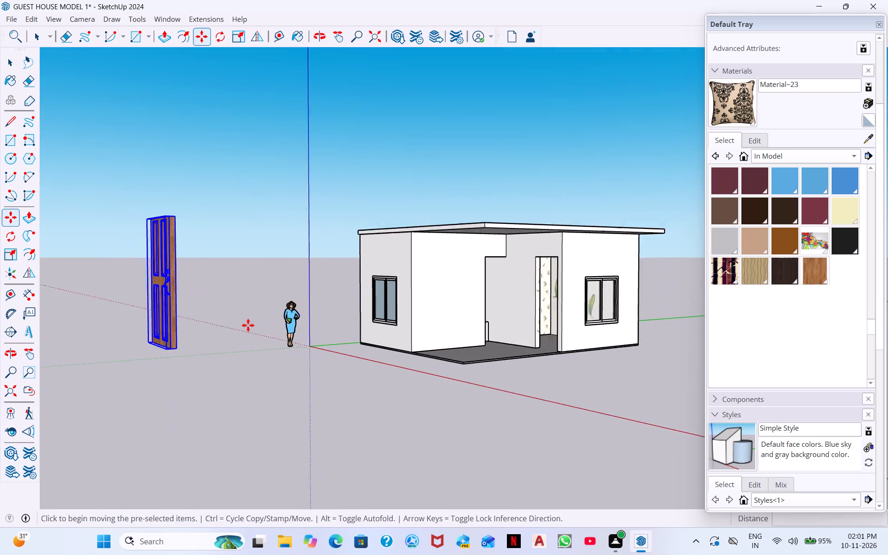
scroll(248, 325, down, 5)
scroll(181, 345, up, 9)
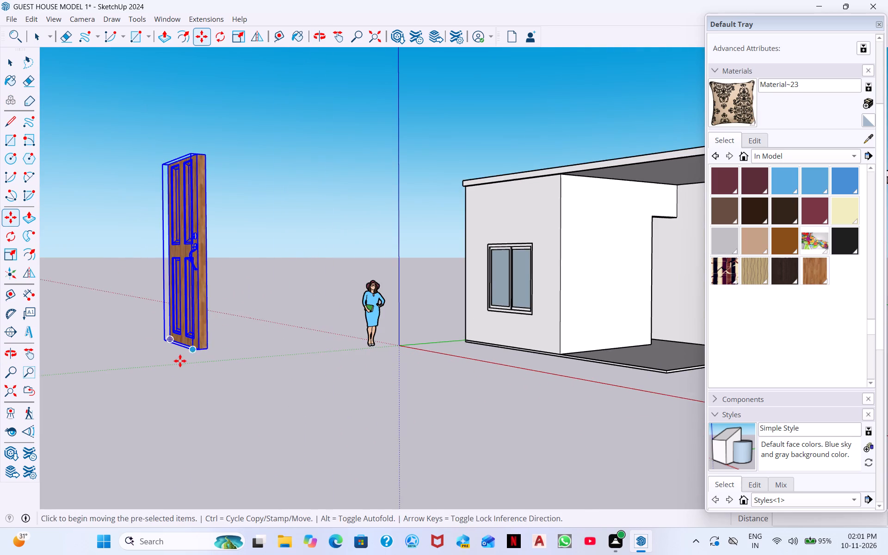
scroll(180, 361, down, 2)
middle_drag(239, 359, 388, 330)
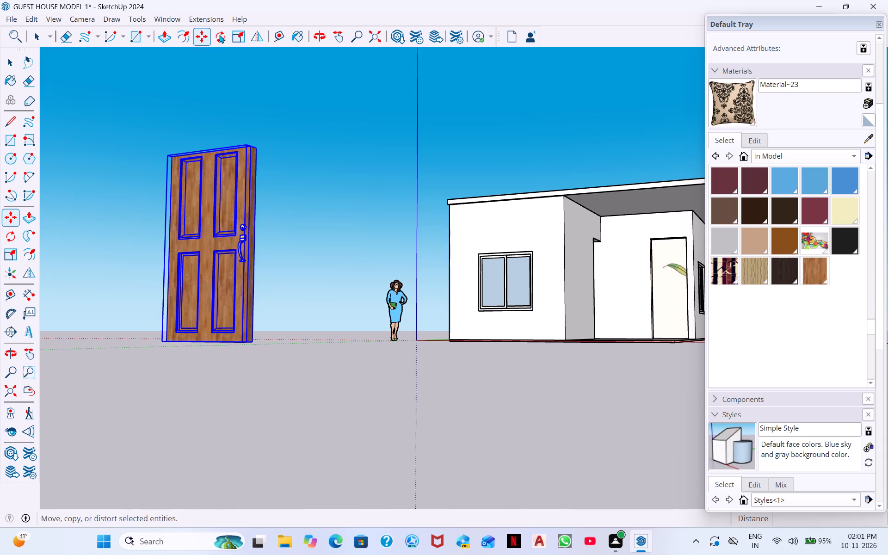
click(245, 40)
middle_drag(220, 185, 225, 217)
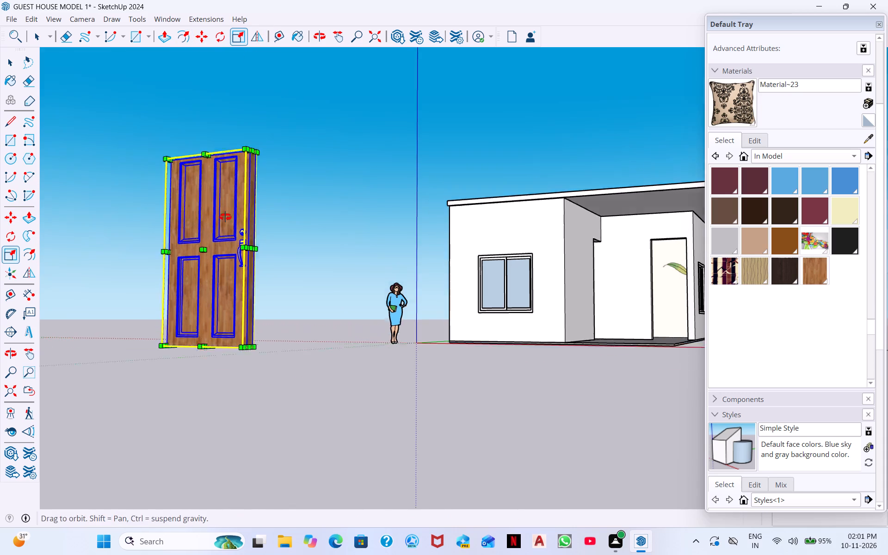
middle_drag(225, 217, 230, 323)
scroll(229, 348, up, 5)
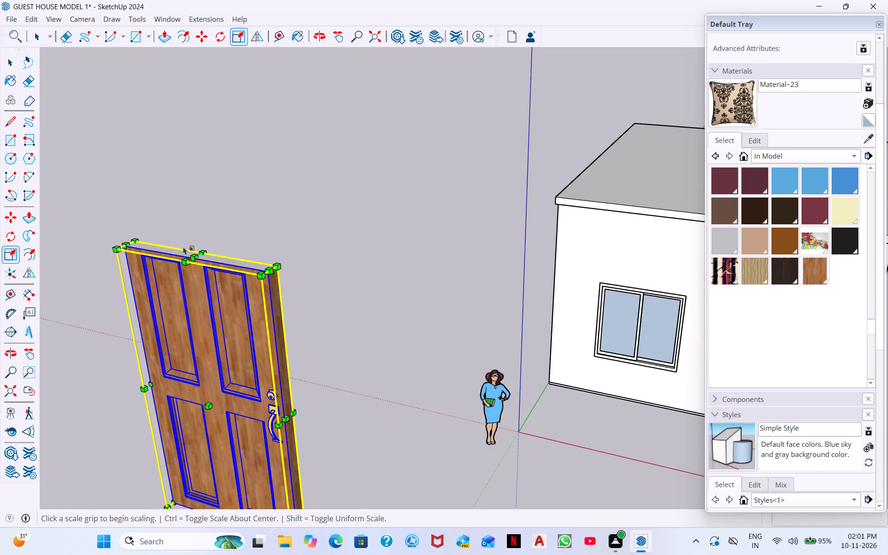
click(192, 256)
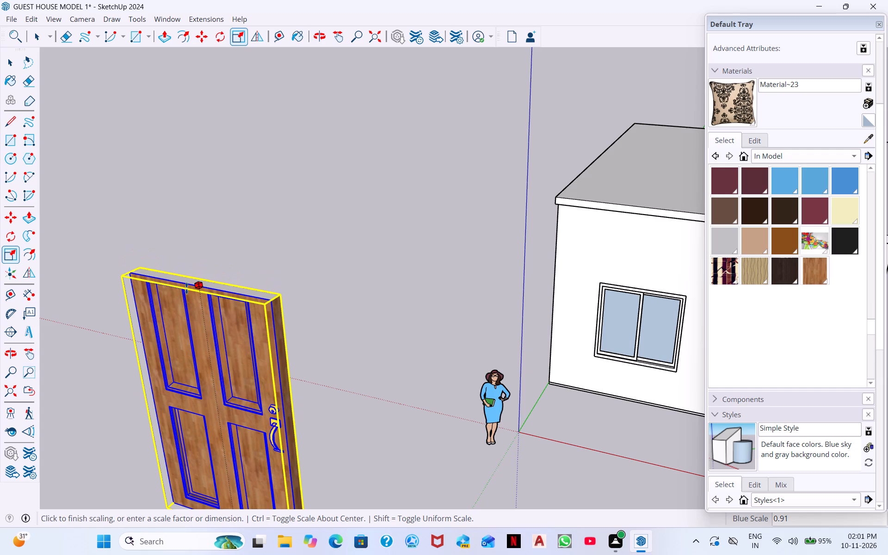
key(7)
key(apostrophe)
key(Return)
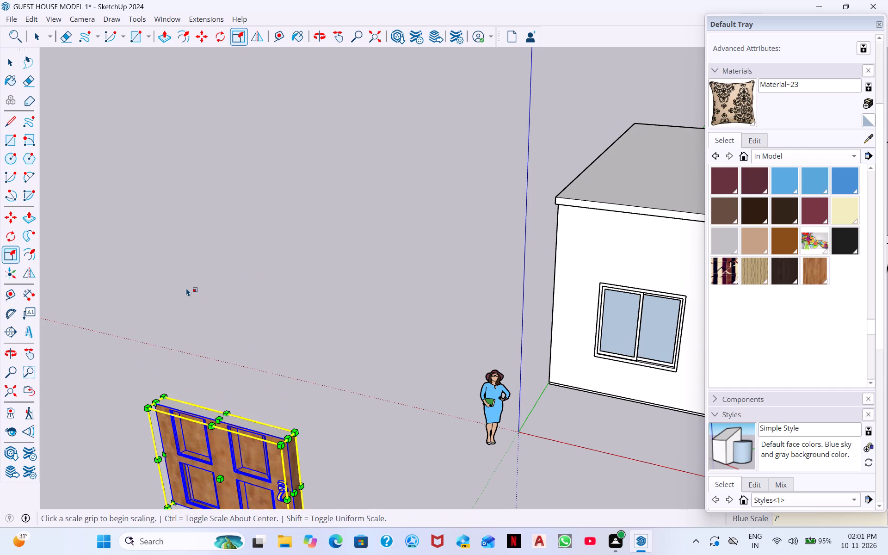
Scale the wooden door along the red axis to a width of 4'.
middle_drag(333, 521, 351, 433)
scroll(339, 451, down, 9)
middle_drag(327, 477, 282, 398)
scroll(296, 450, up, 6)
click(271, 379)
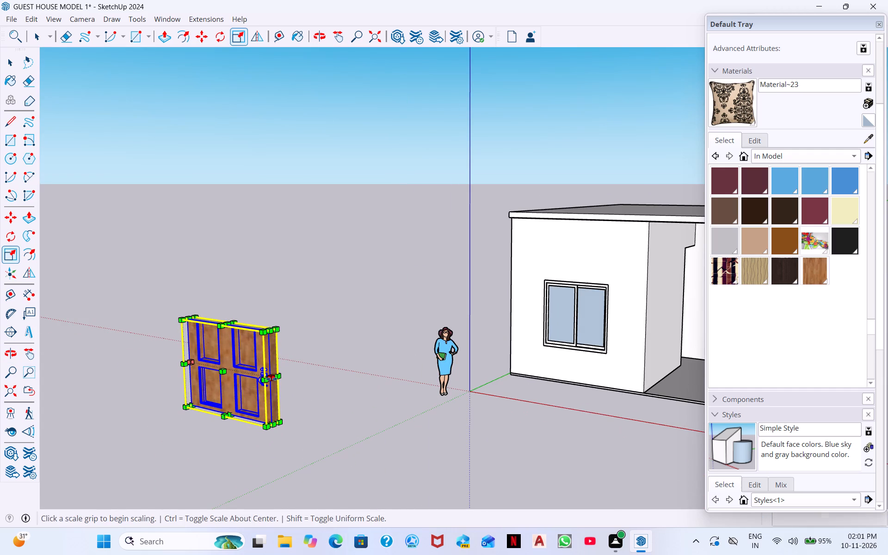
text(4')
key(Return)
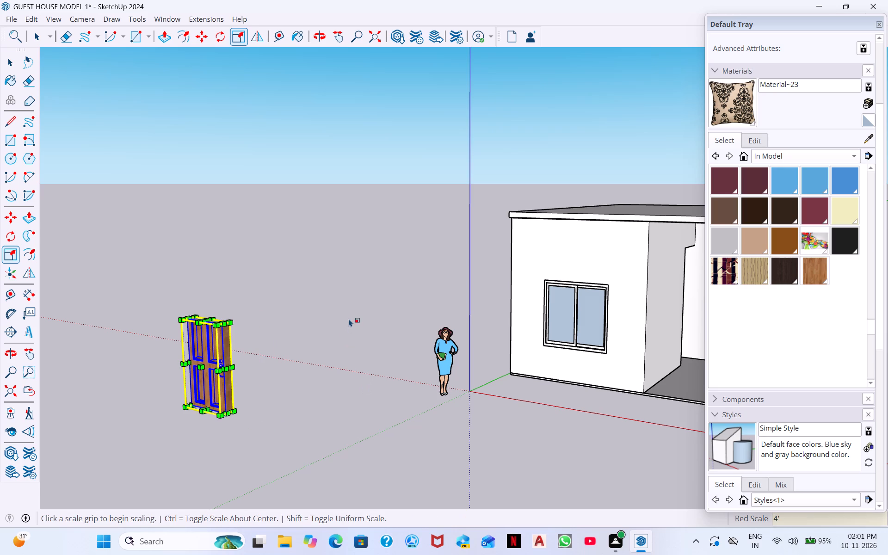
key(space)
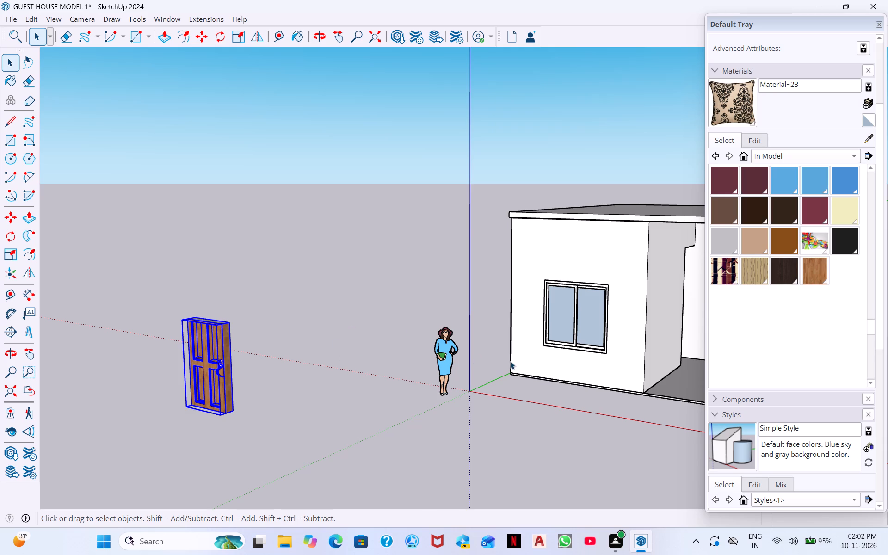
Copy the scaled wooden door about 11' away from the original, on the side facing away from the house.
middle_drag(510, 368, 505, 425)
scroll(248, 357, down, 2)
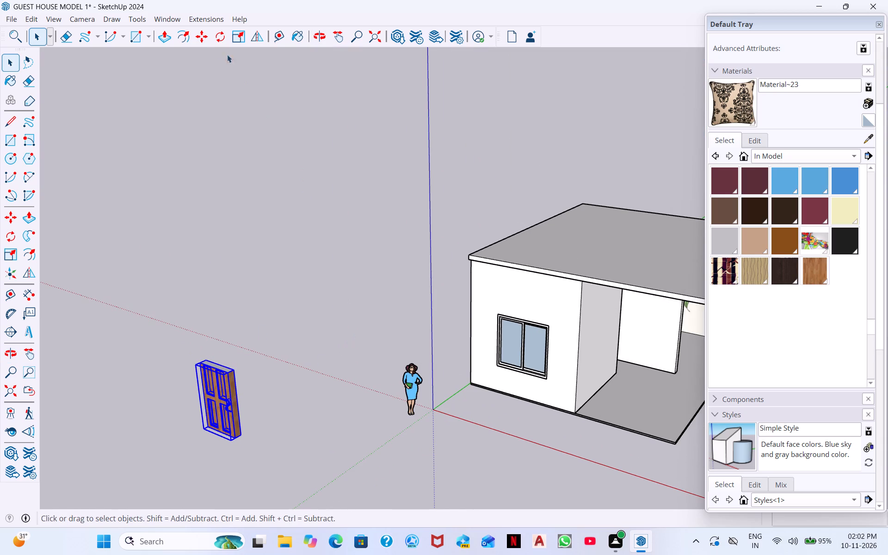
double_click(202, 41)
scroll(158, 384, down, 1)
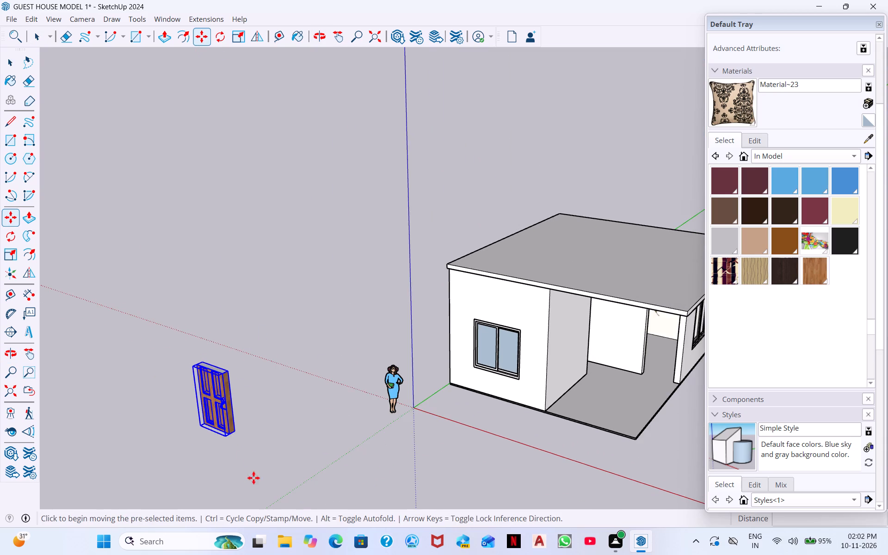
scroll(232, 429, up, 7)
click(191, 421)
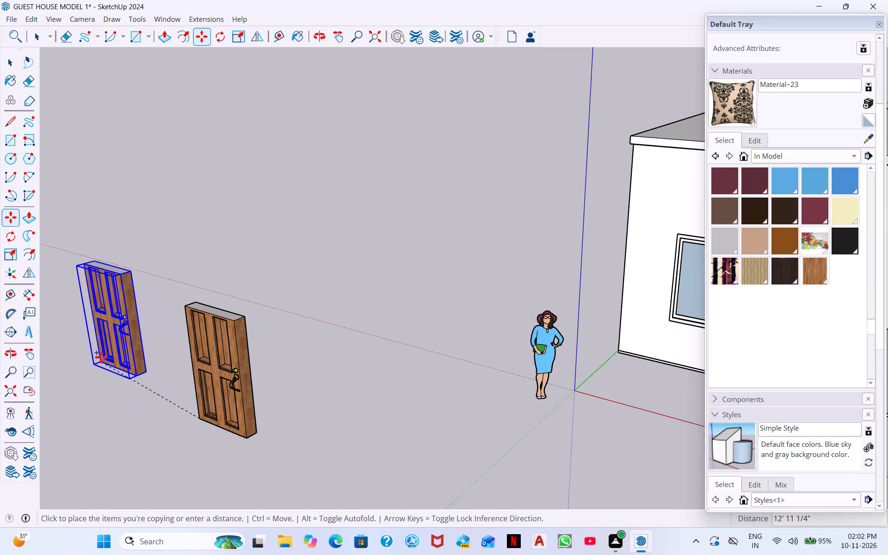
click(91, 371)
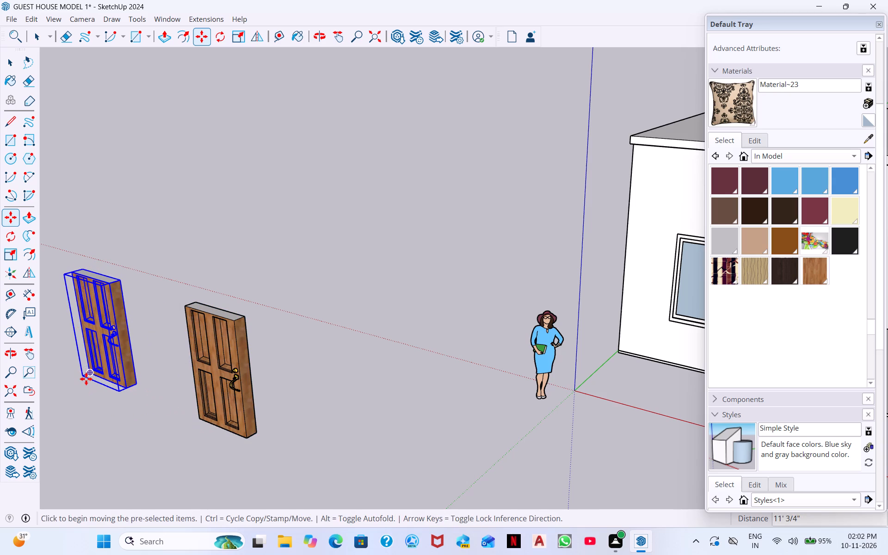
Move the copied wooden door by its bottom corner to the floor-level corner of the doorway in the porch's back wall.
click(82, 375)
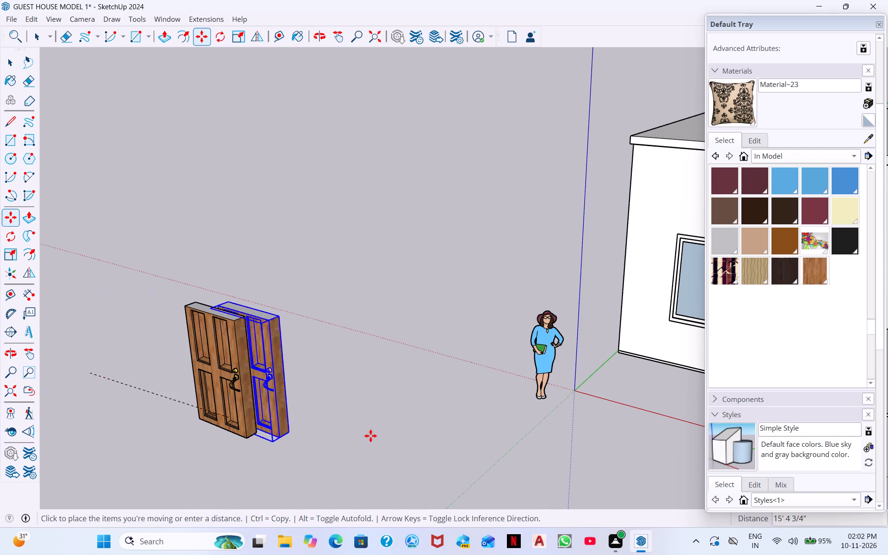
scroll(458, 436, down, 9)
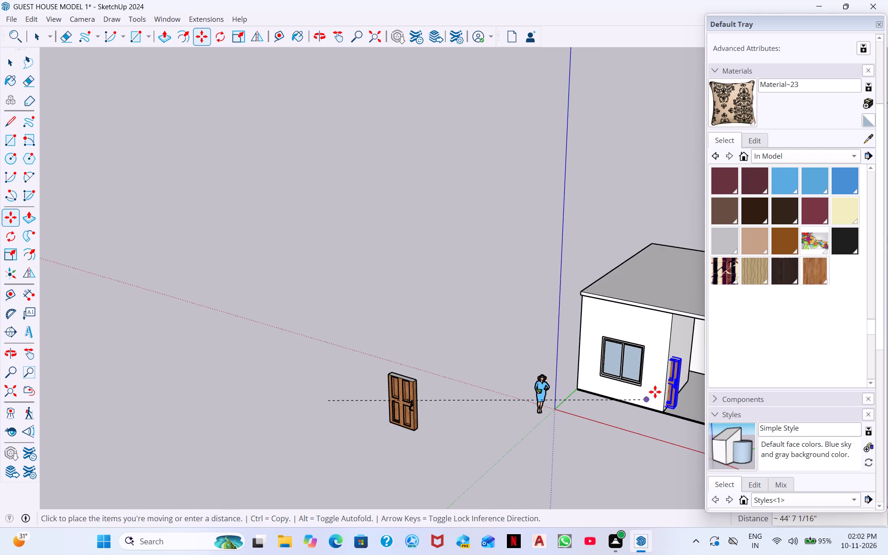
scroll(648, 387, down, 2)
scroll(599, 339, down, 1)
middle_drag(649, 370, 839, 388)
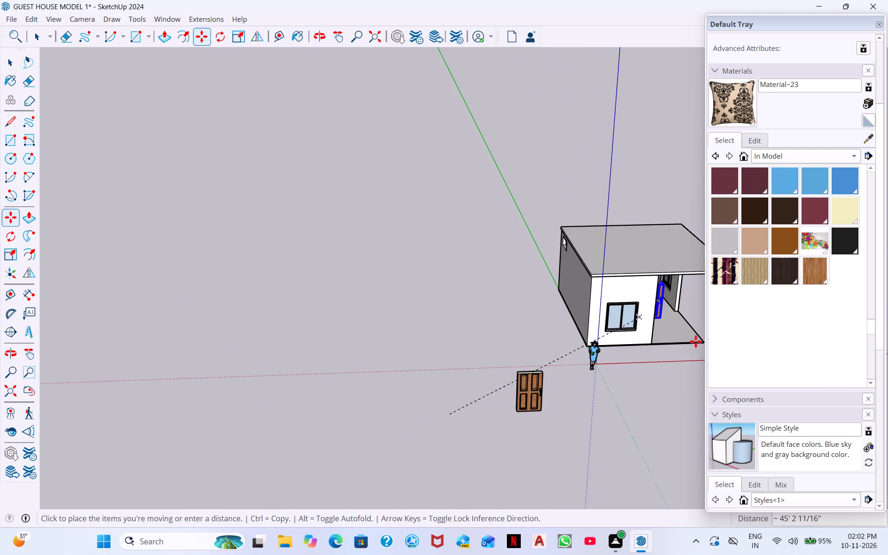
scroll(696, 341, up, 10)
scroll(611, 274, up, 5)
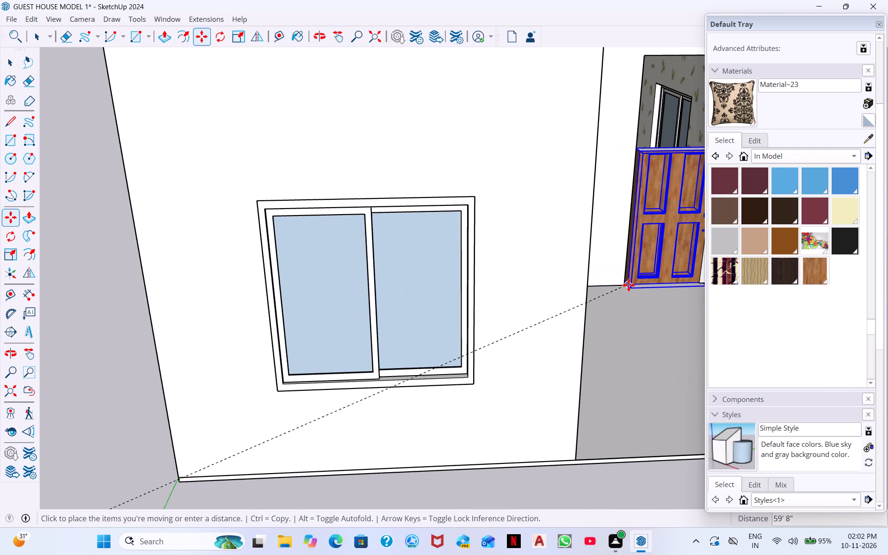
click(627, 279)
middle_drag(653, 237, 647, 89)
scroll(682, 158, down, 1)
middle_drag(681, 169, 623, 266)
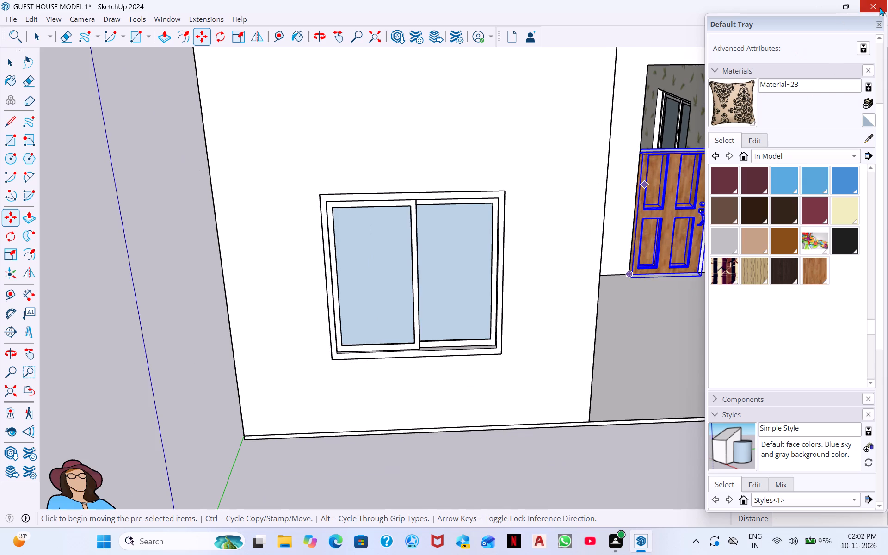
click(878, 7)
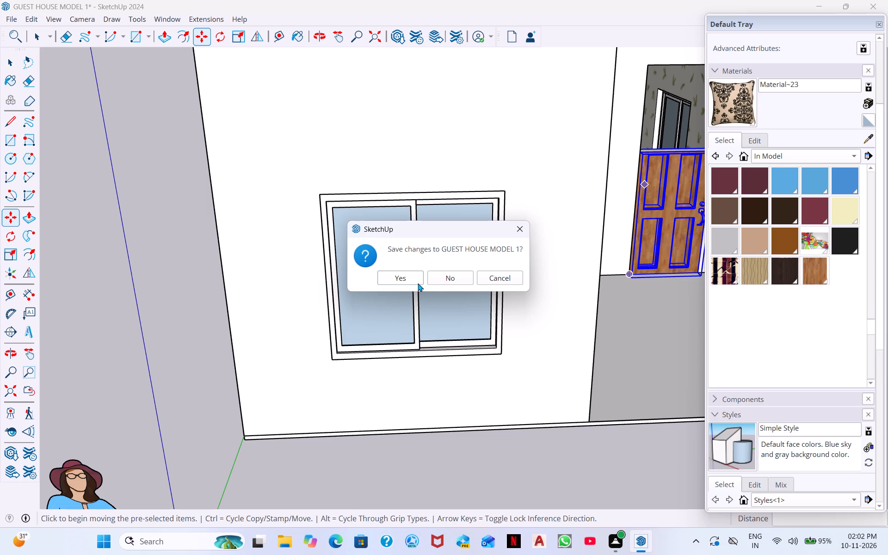
click(513, 233)
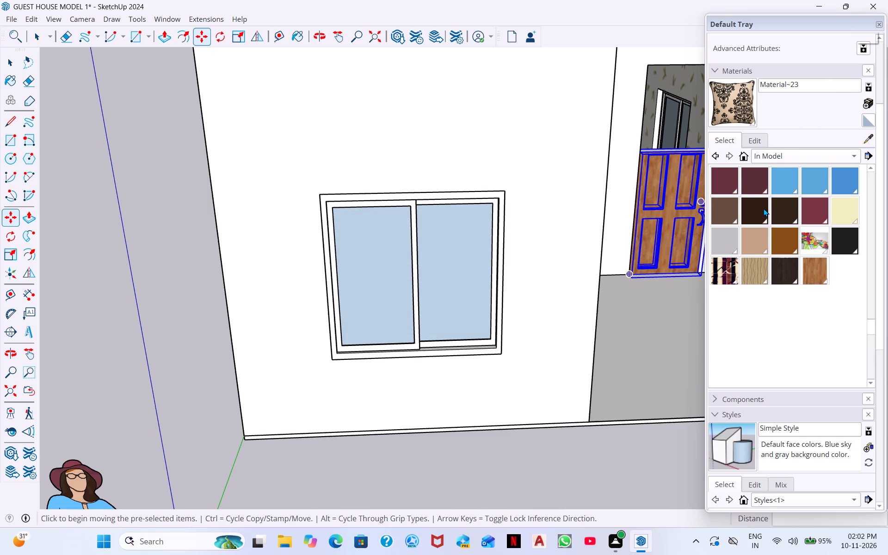
Examine how the placed wooden door fits the porch doorway, comparing its top edge with the opening above it.
middle_drag(660, 361, 604, 339)
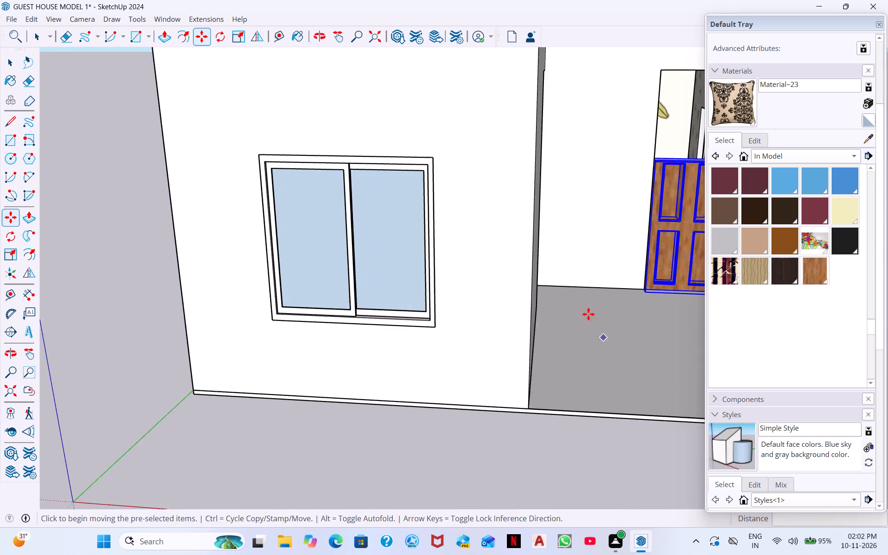
scroll(563, 276, down, 13)
scroll(637, 306, up, 12)
middle_click(551, 194)
scroll(551, 194, up, 3)
middle_drag(553, 189, 517, 323)
middle_drag(521, 302, 545, 187)
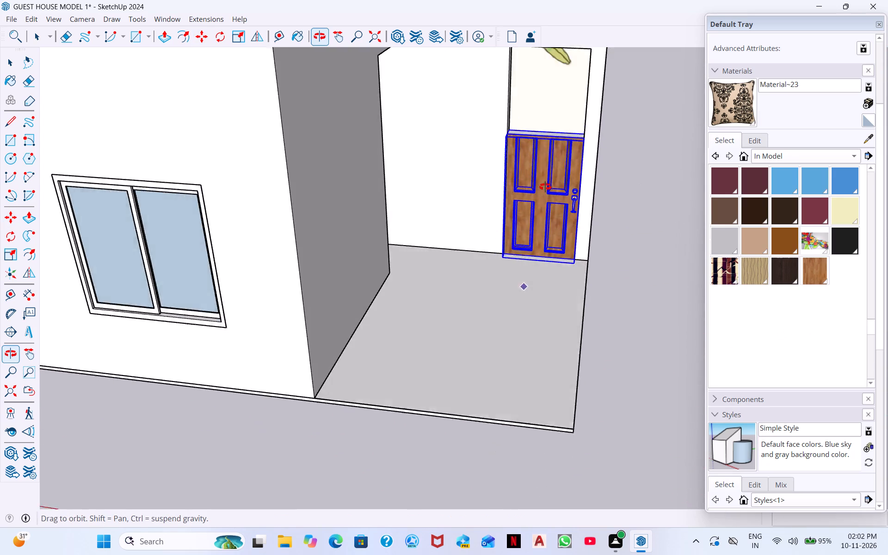
middle_drag(545, 187, 548, 180)
scroll(552, 157, up, 3)
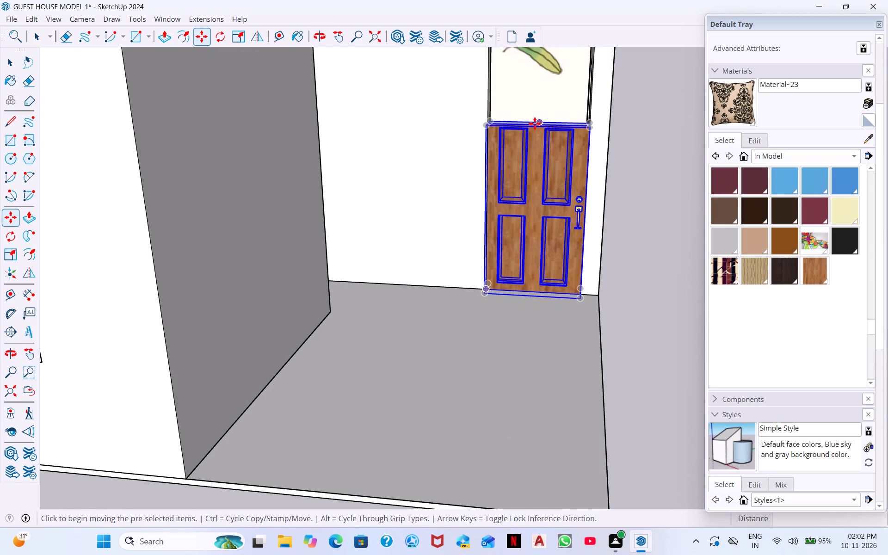
middle_drag(535, 124, 545, 108)
scroll(545, 108, down, 6)
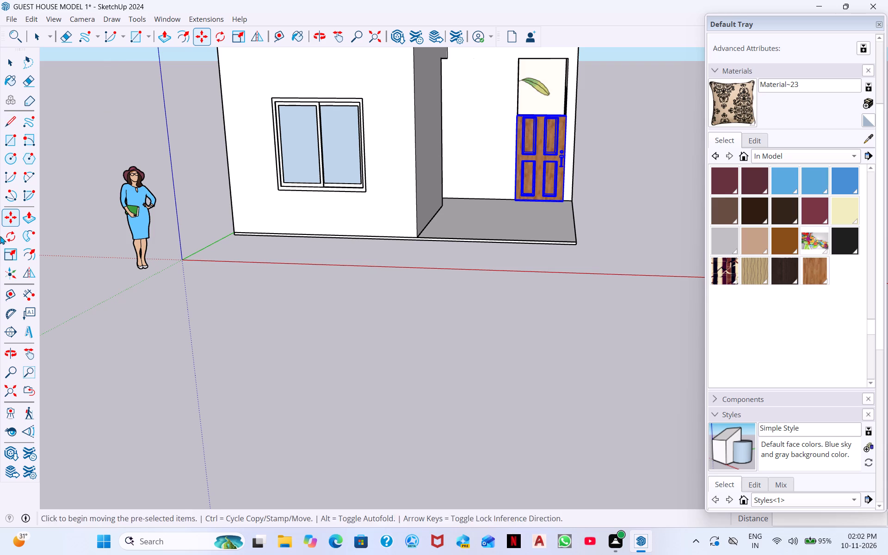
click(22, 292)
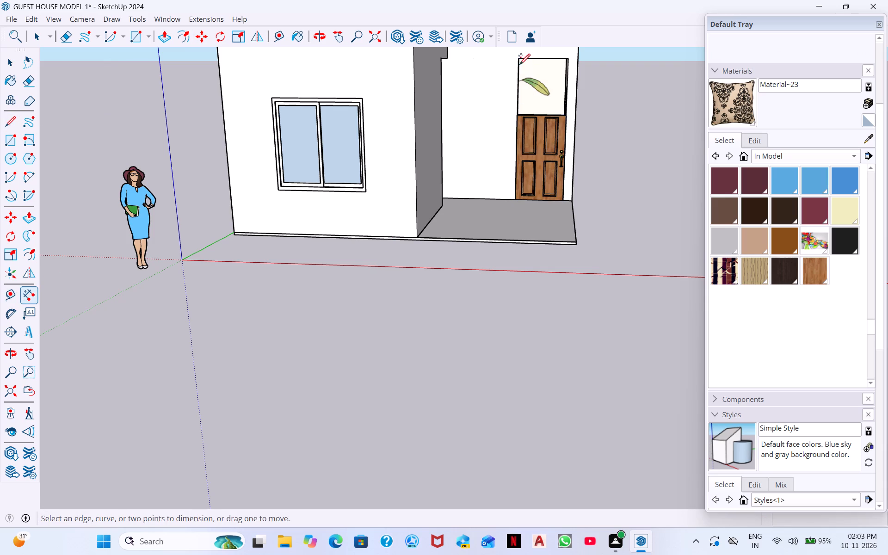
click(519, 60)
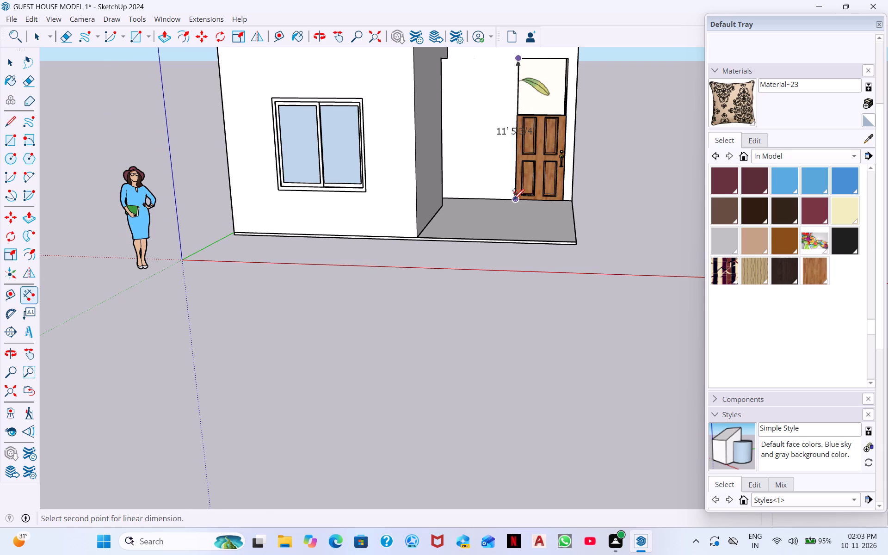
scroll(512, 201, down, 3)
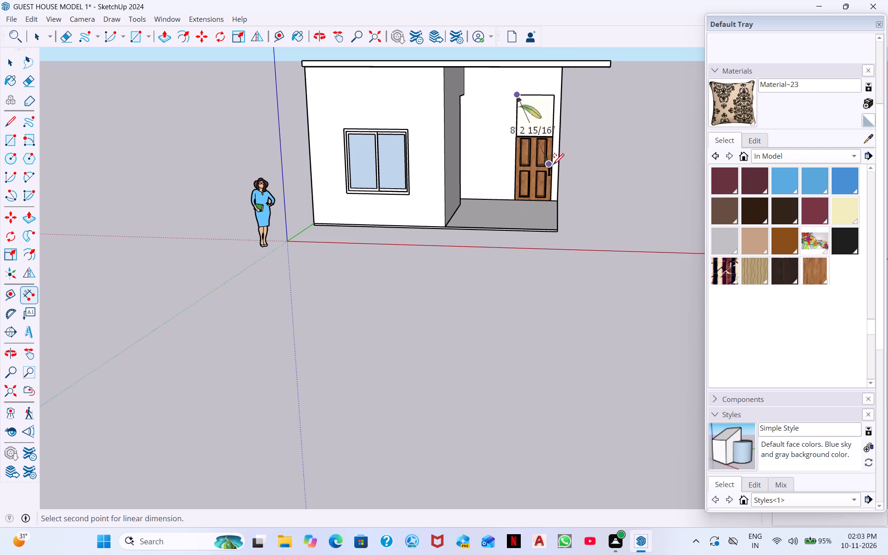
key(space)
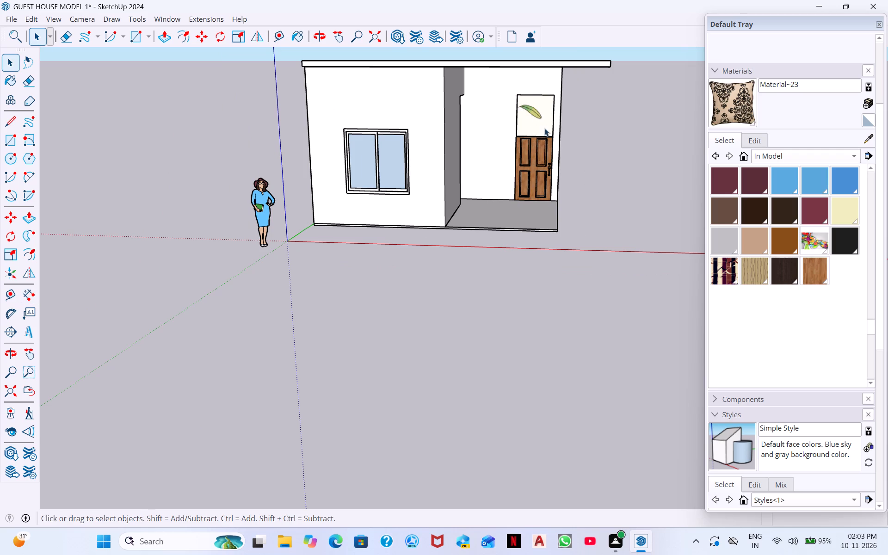
Scale the porch door upward along the blue axis toward the top of the doorway, keeping its base in place.
click(536, 146)
middle_drag(536, 146, 518, 231)
scroll(542, 141, up, 4)
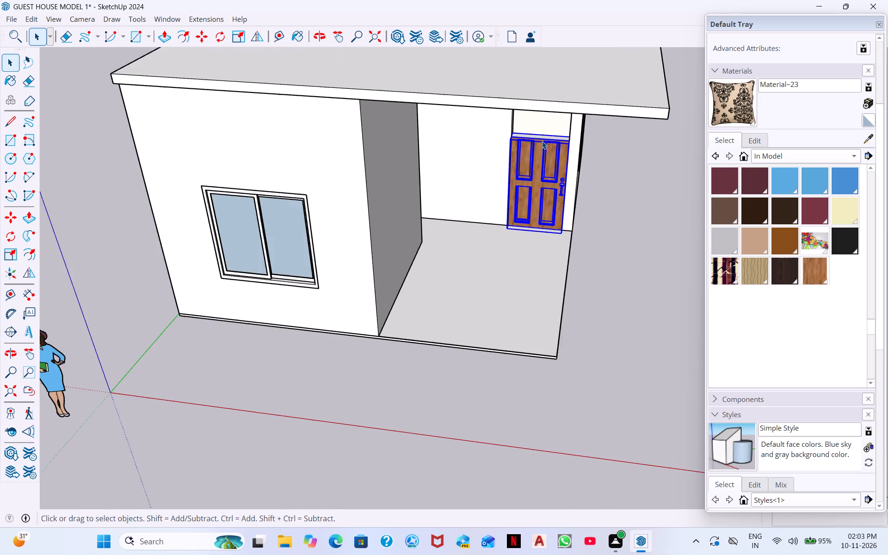
scroll(542, 139, up, 6)
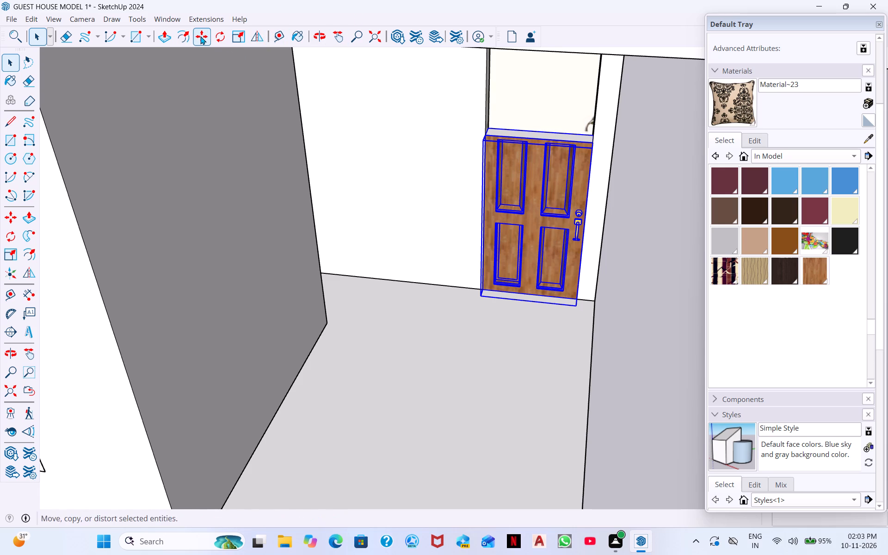
click(240, 36)
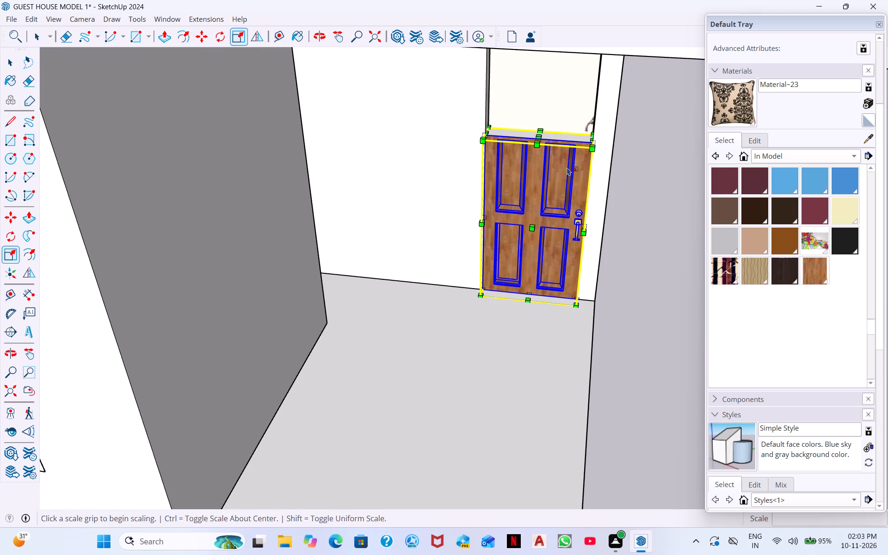
scroll(567, 167, up, 4)
drag(523, 120, 524, 111)
drag(524, 108, 524, 103)
drag(524, 102, 526, 86)
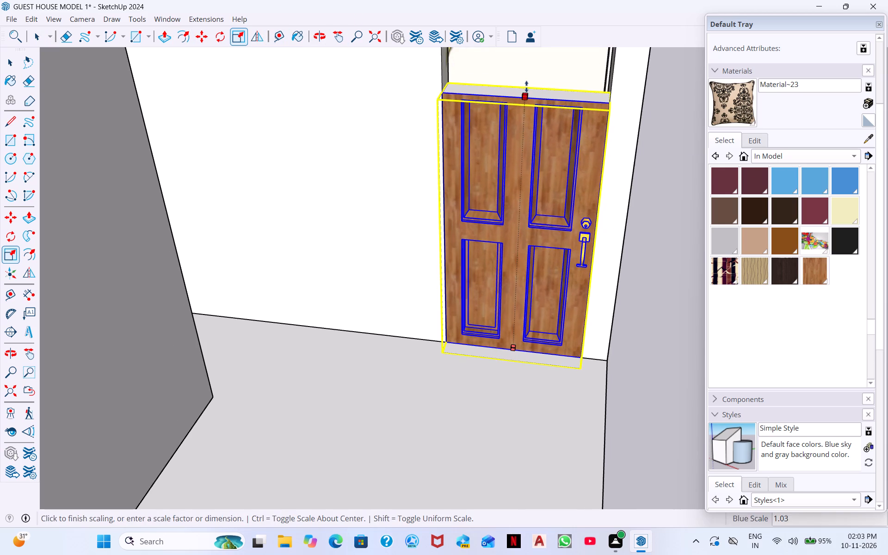
drag(526, 86, 531, 21)
Scale the porch door's height along the blue axis by a further factor of about 1.10 to fill the doorway.
scroll(524, 31, down, 4)
middle_drag(524, 84, 560, 33)
scroll(560, 33, down, 9)
middle_drag(523, 123, 518, 133)
middle_drag(528, 135, 537, 95)
scroll(538, 94, up, 5)
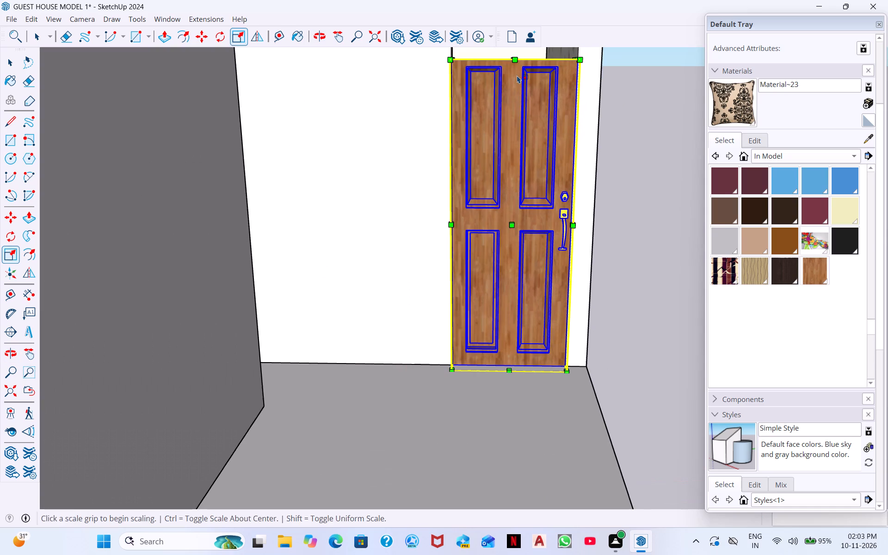
middle_drag(517, 75, 527, 49)
scroll(525, 53, down, 1)
middle_drag(522, 58, 519, 100)
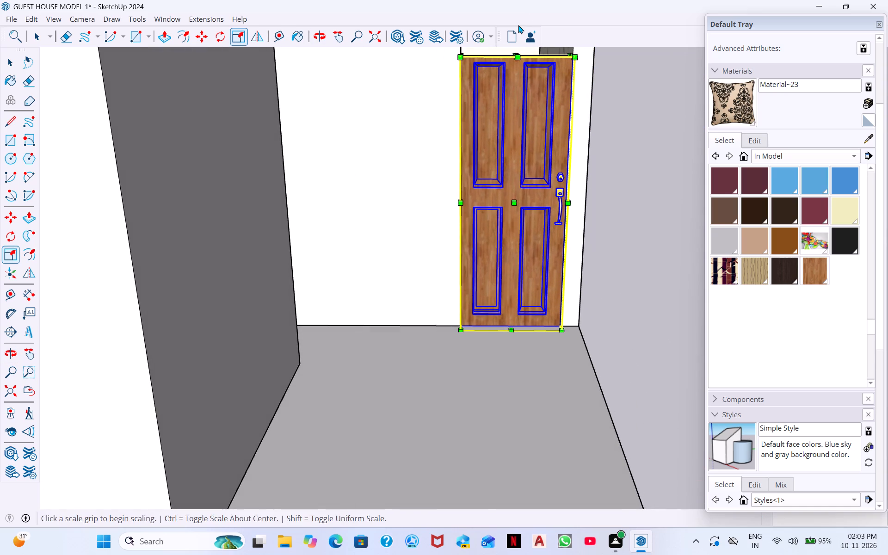
scroll(515, 27, down, 12)
middle_drag(509, 108, 511, 110)
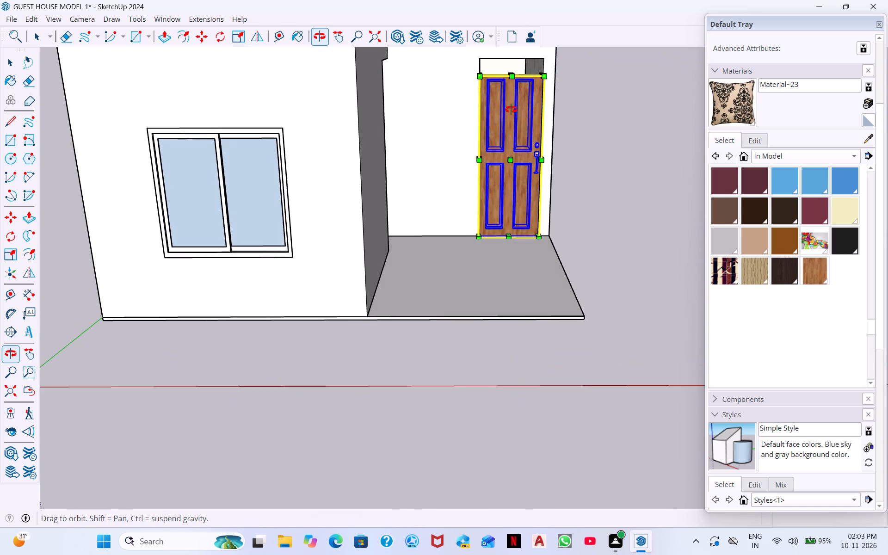
middle_drag(511, 110, 507, 123)
scroll(516, 77, up, 5)
scroll(514, 65, down, 3)
middle_drag(517, 62, 530, 31)
scroll(507, 65, up, 5)
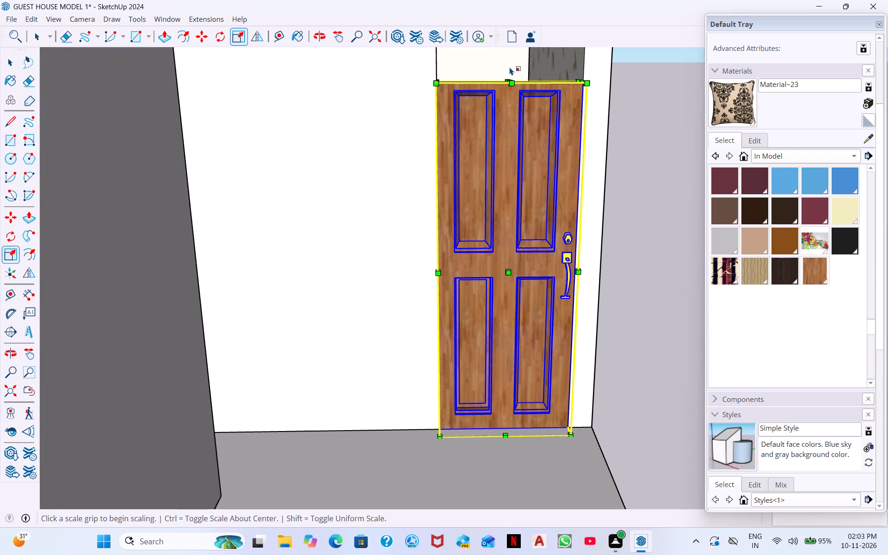
scroll(515, 61, down, 2)
middle_drag(505, 72, 506, 97)
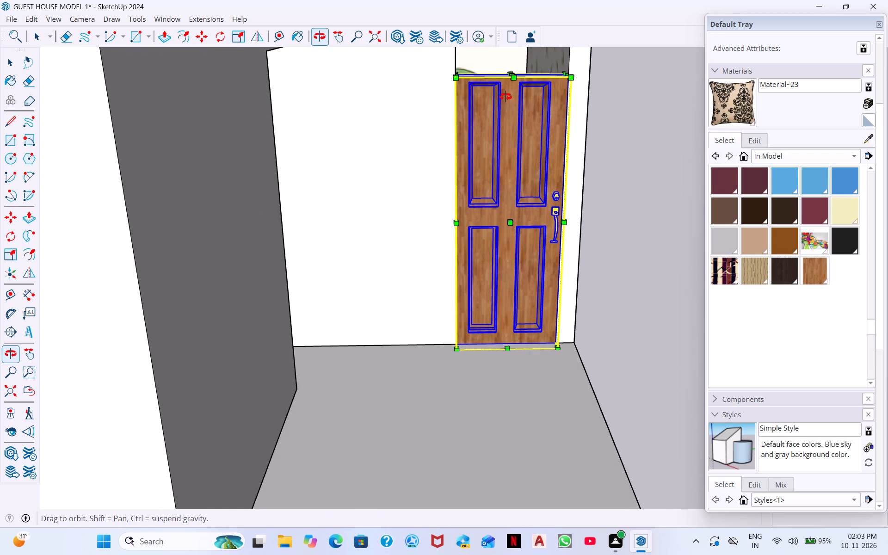
middle_drag(506, 97, 506, 103)
click(514, 70)
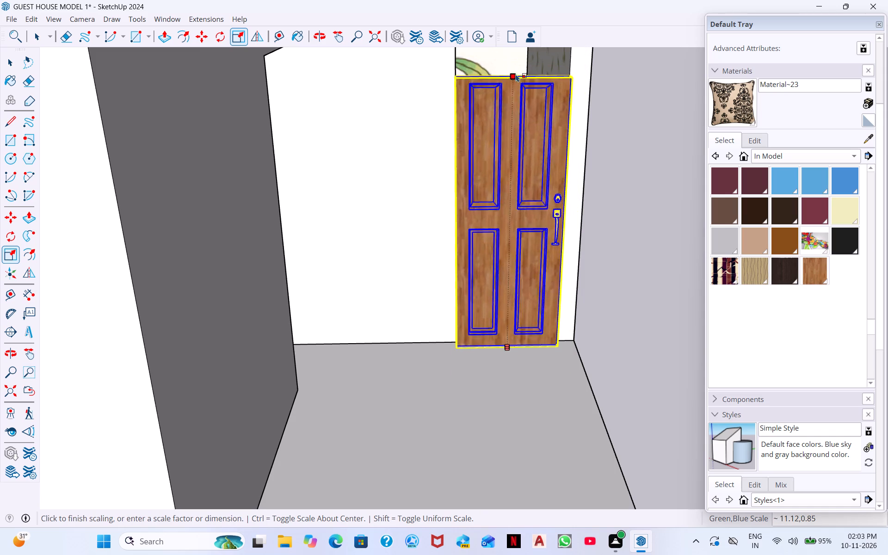
key(ctrl+z)
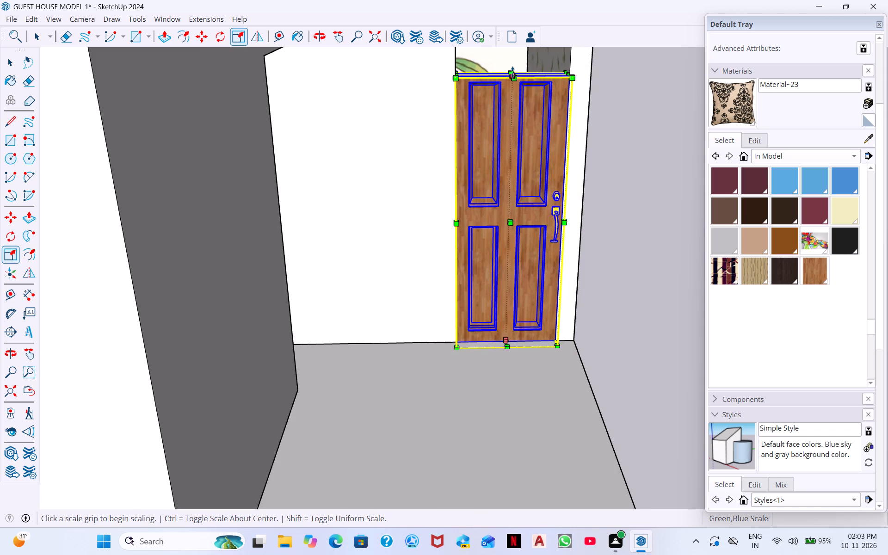
scroll(517, 69, up, 5)
click(507, 83)
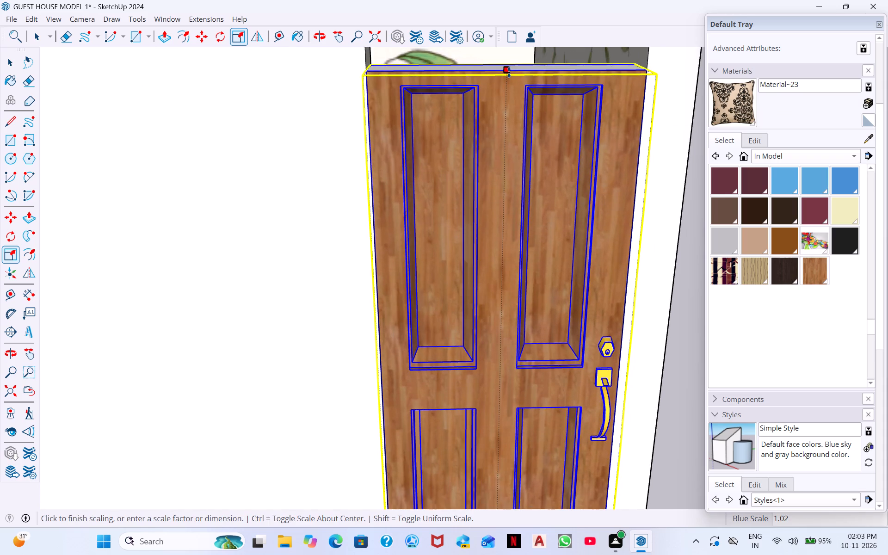
scroll(509, 72, down, 15)
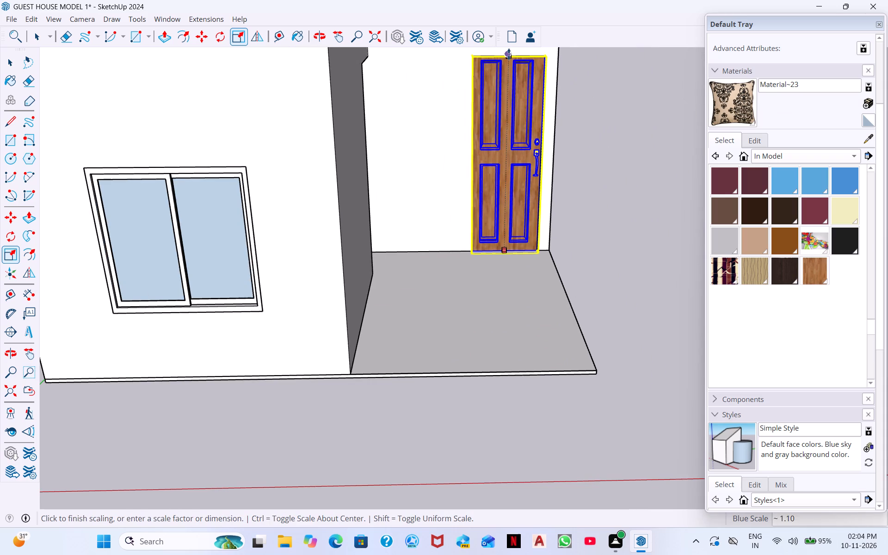
click(510, 53)
scroll(509, 56, down, 7)
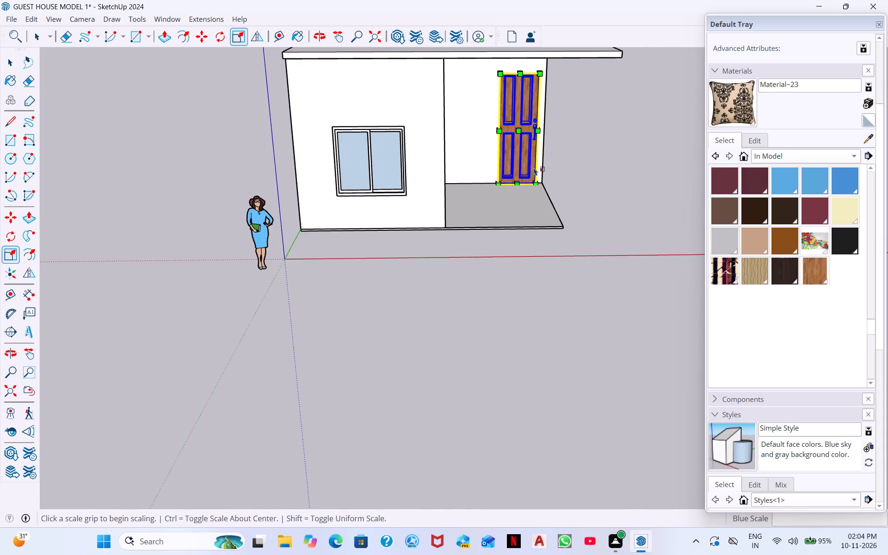
click(636, 161)
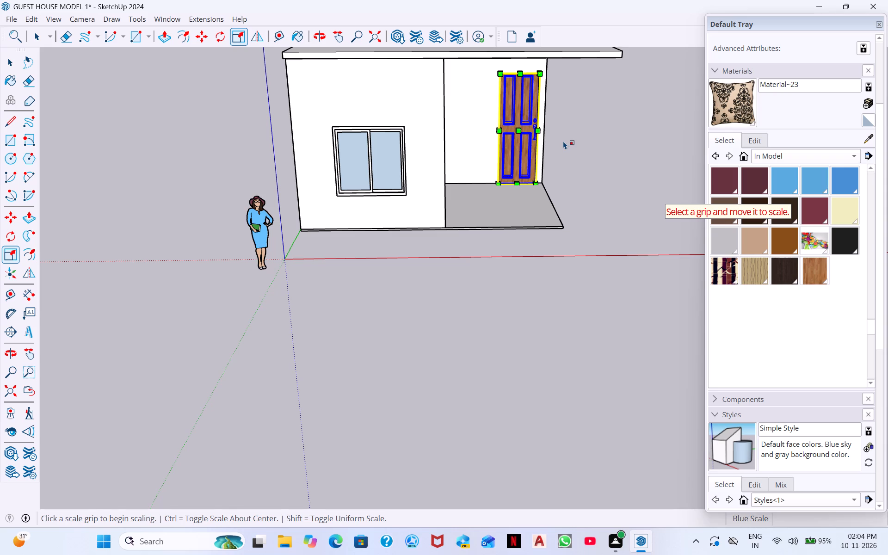
Copy the fitted porch door about 10' sideways onto the open ground beyond the porch-side end of the house.
key(space)
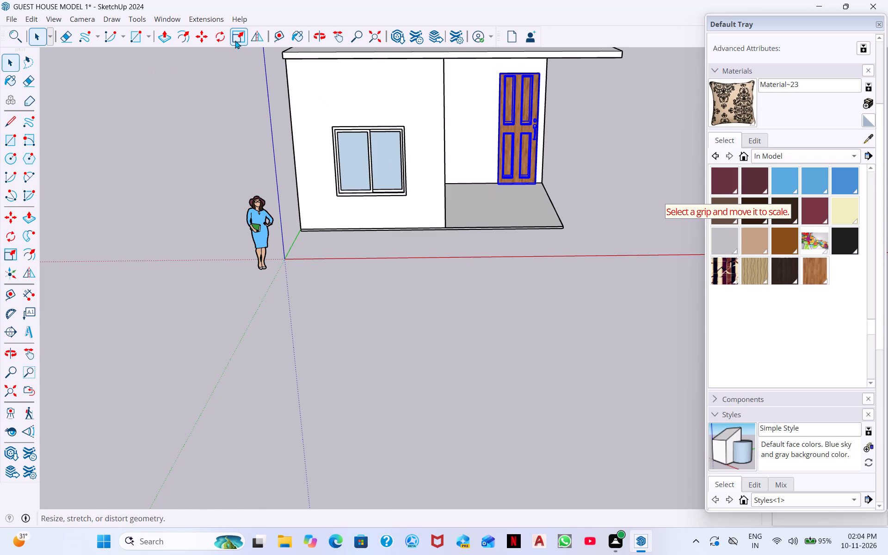
click(203, 41)
click(500, 183)
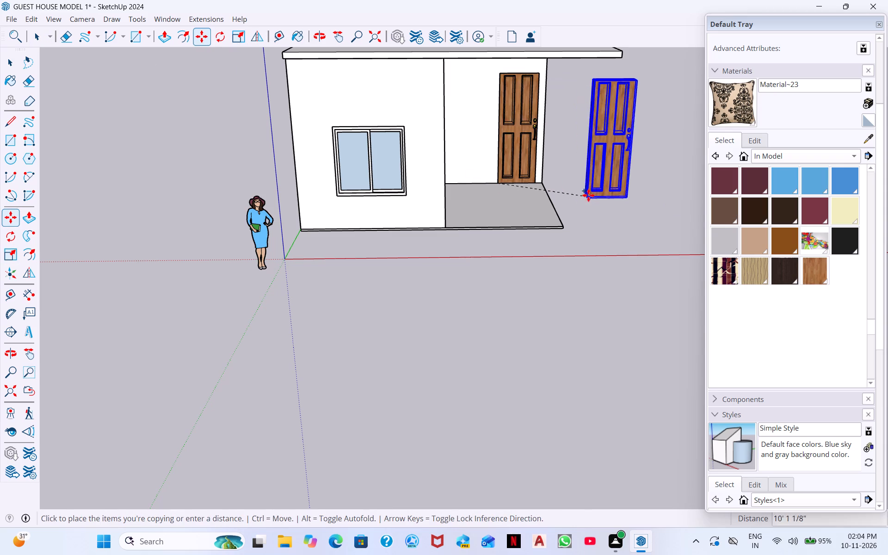
click(596, 184)
middle_drag(685, 214, 547, 211)
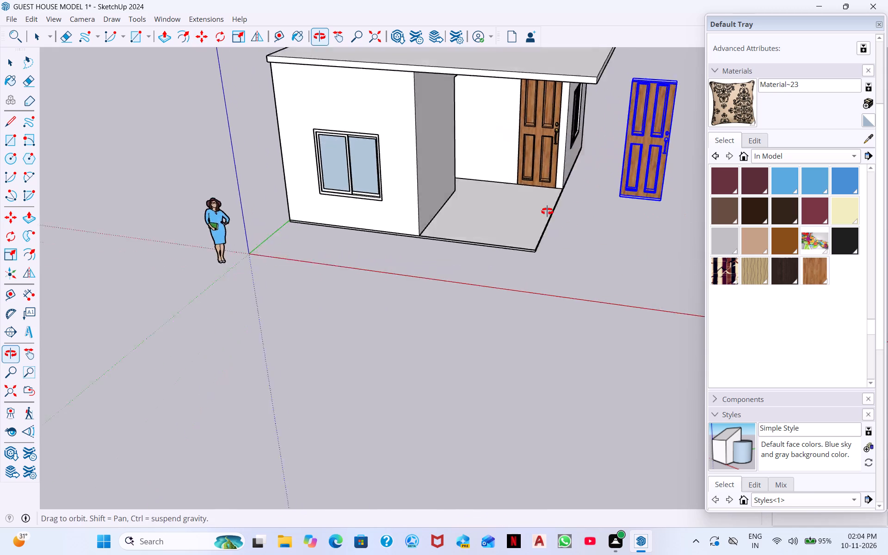
middle_drag(547, 211, 474, 133)
middle_drag(600, 177, 574, 208)
scroll(673, 219, down, 3)
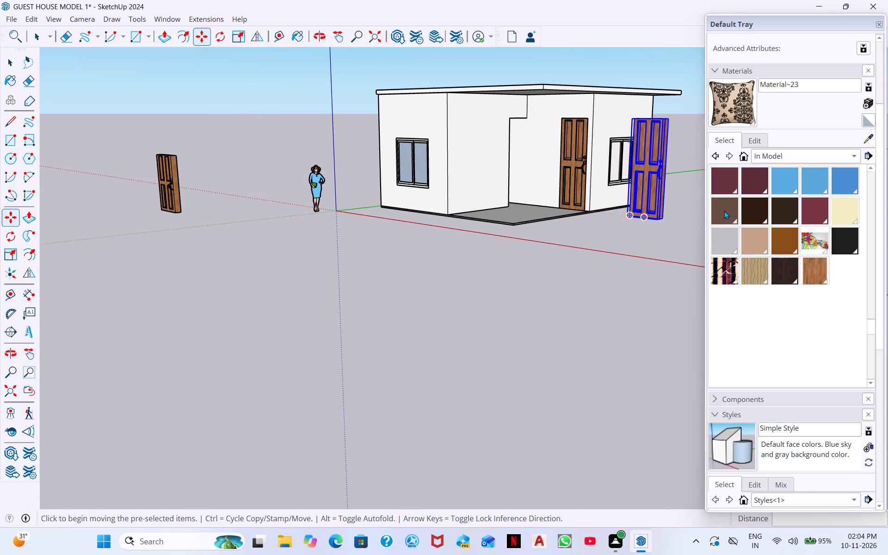
Rotate the copied door 90° about the vertical axis around its bottom corner.
key(q)
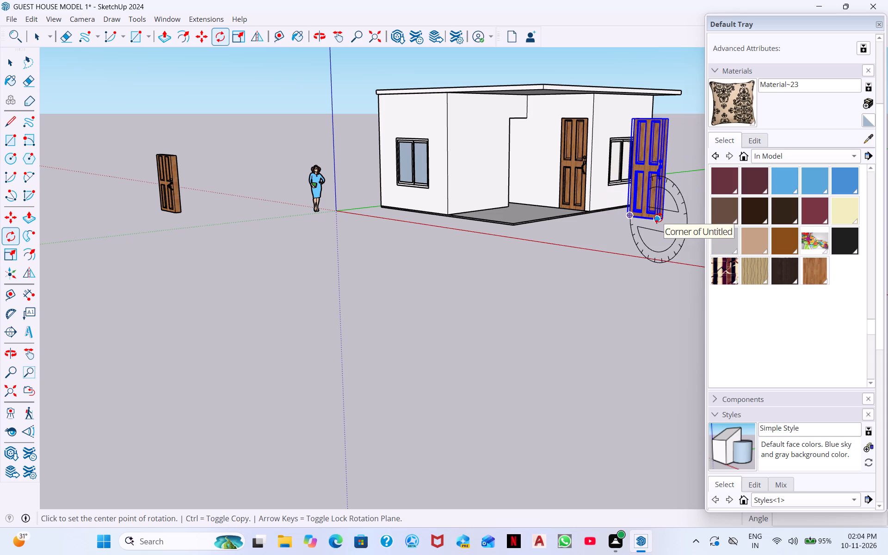
key(Up)
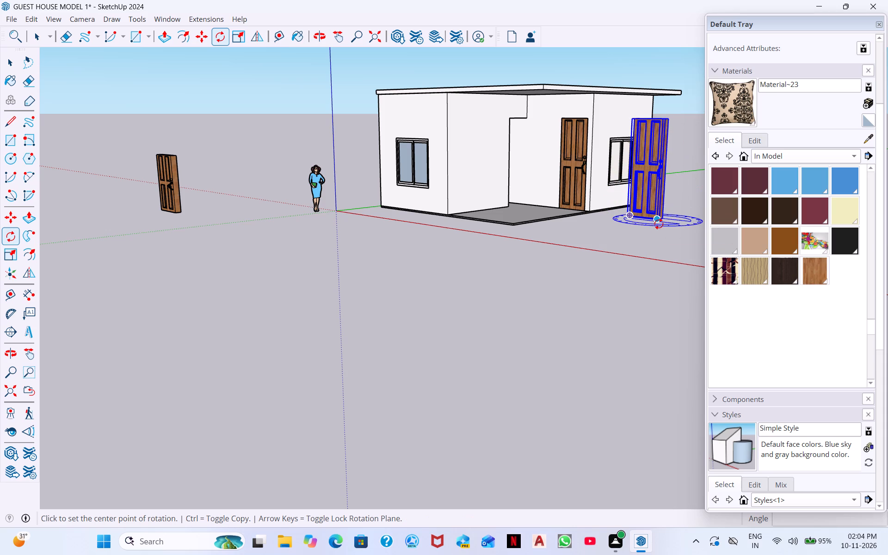
click(655, 221)
click(627, 215)
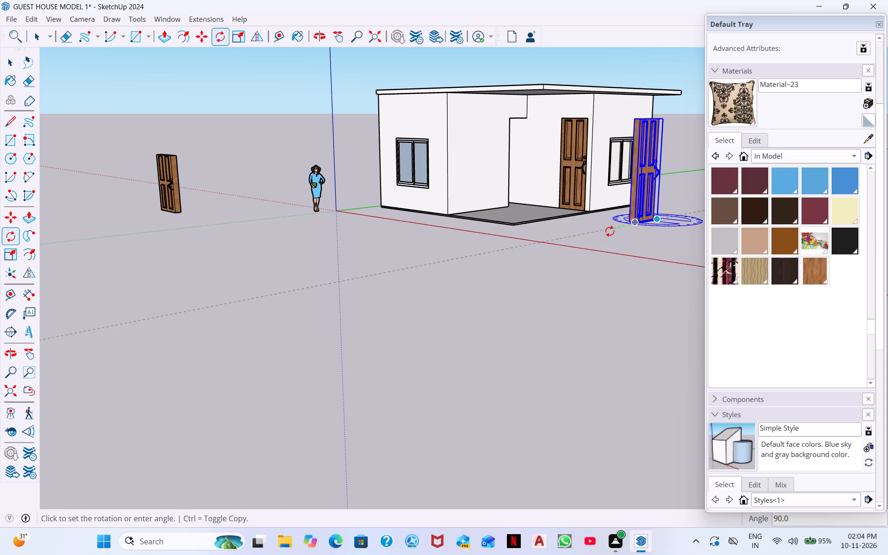
click(608, 234)
key(space)
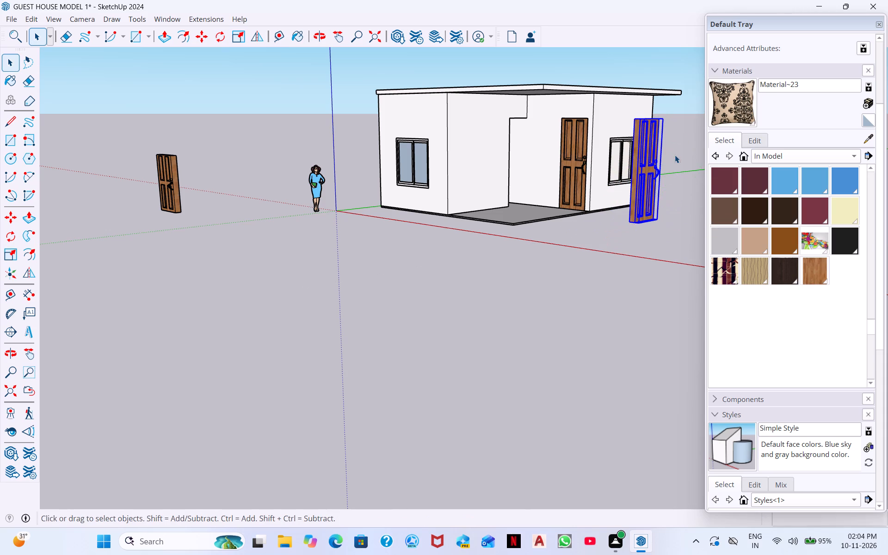
Move the rotated door copy by its bottom corner about 15' 9" onto the porch floor, near the second porch opening.
scroll(656, 220, up, 5)
middle_drag(663, 216, 580, 206)
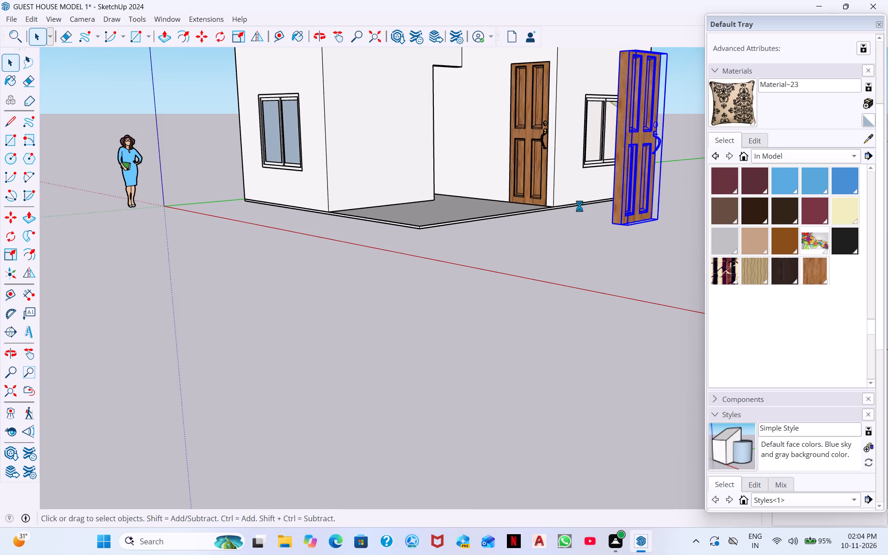
middle_drag(580, 206, 562, 209)
middle_drag(632, 228, 591, 241)
scroll(620, 222, up, 5)
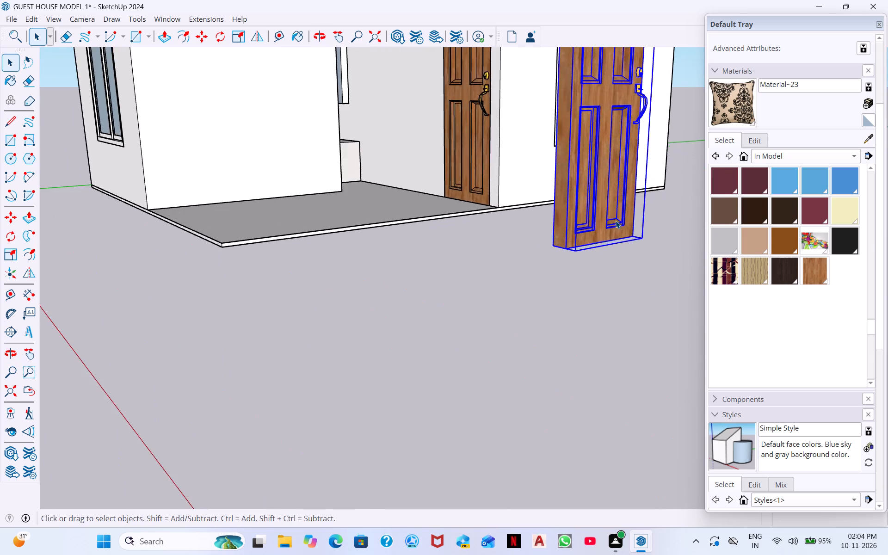
scroll(616, 221, down, 8)
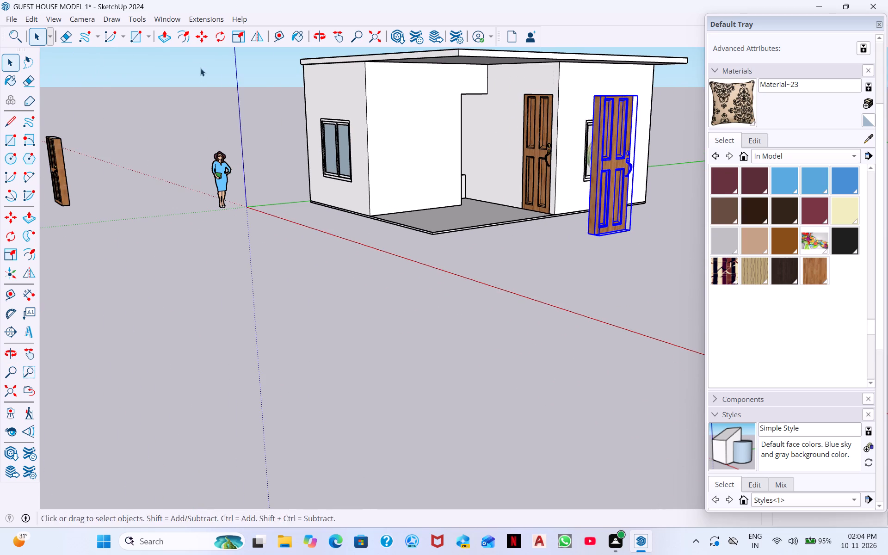
click(196, 32)
click(598, 234)
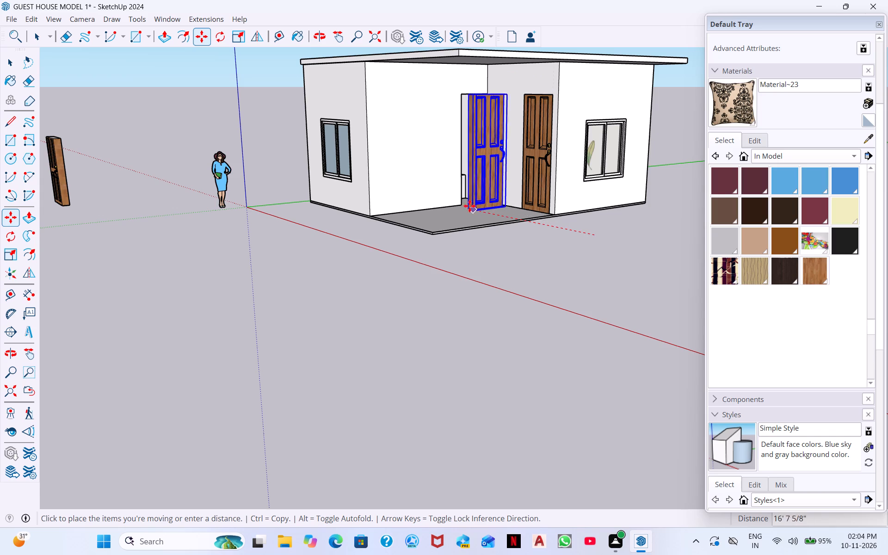
scroll(465, 200, up, 5)
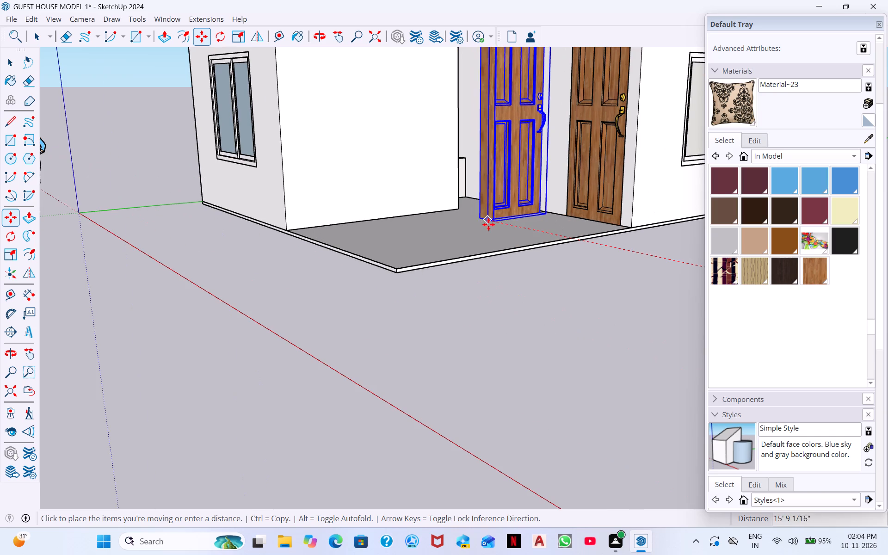
click(488, 224)
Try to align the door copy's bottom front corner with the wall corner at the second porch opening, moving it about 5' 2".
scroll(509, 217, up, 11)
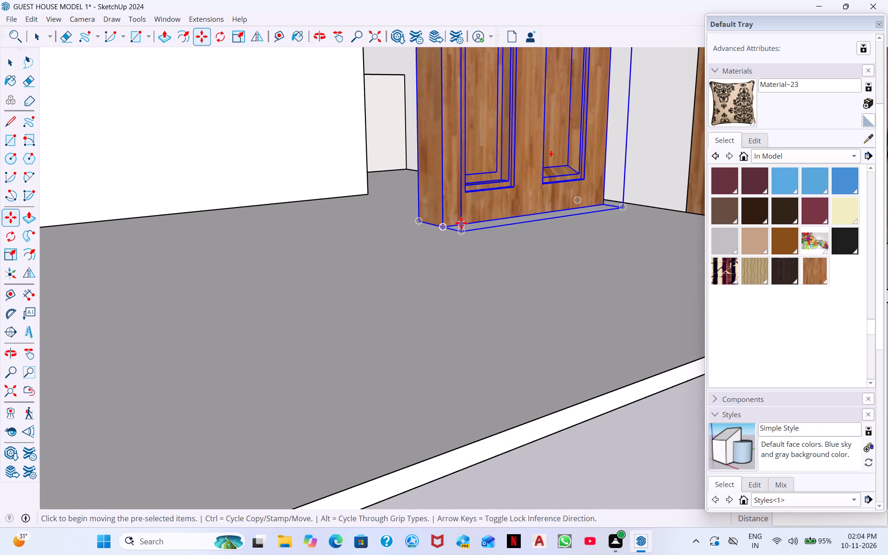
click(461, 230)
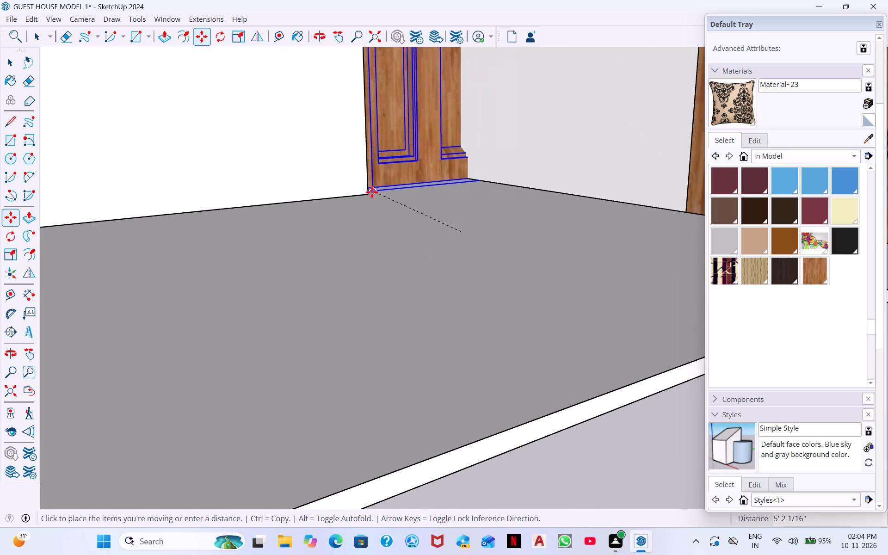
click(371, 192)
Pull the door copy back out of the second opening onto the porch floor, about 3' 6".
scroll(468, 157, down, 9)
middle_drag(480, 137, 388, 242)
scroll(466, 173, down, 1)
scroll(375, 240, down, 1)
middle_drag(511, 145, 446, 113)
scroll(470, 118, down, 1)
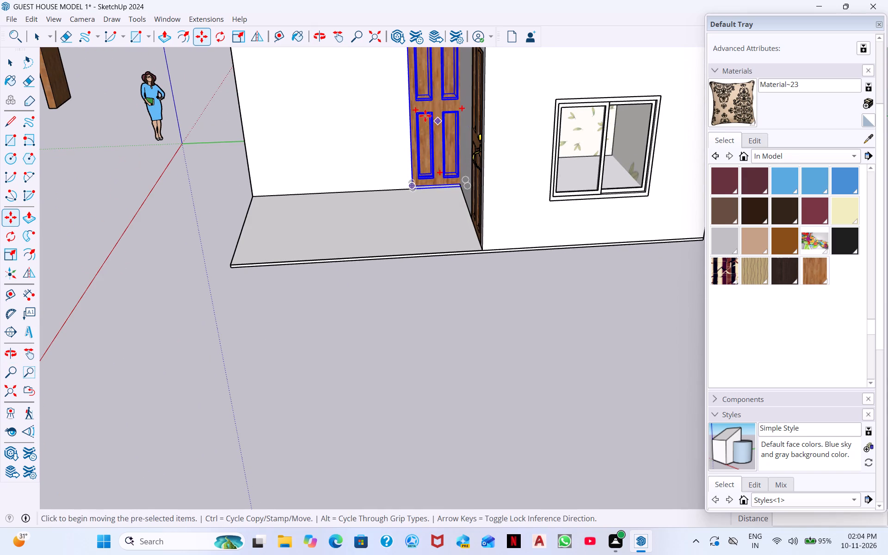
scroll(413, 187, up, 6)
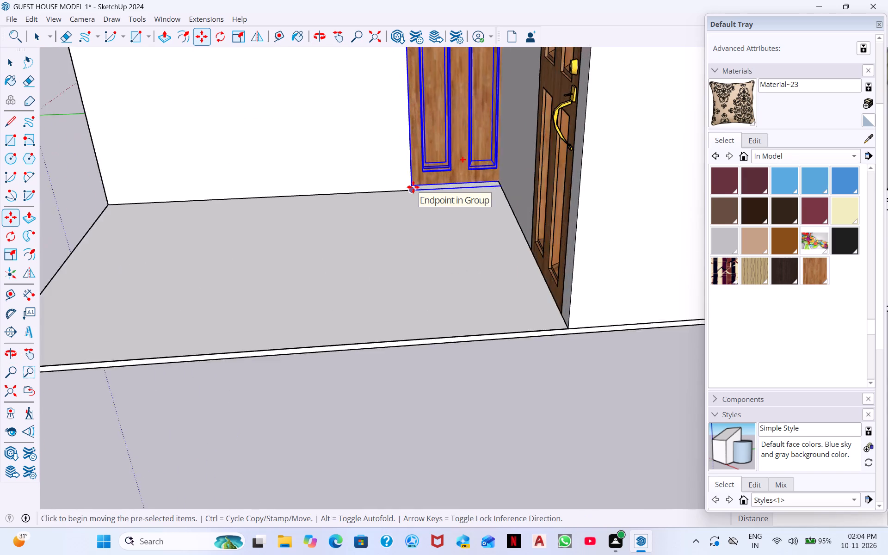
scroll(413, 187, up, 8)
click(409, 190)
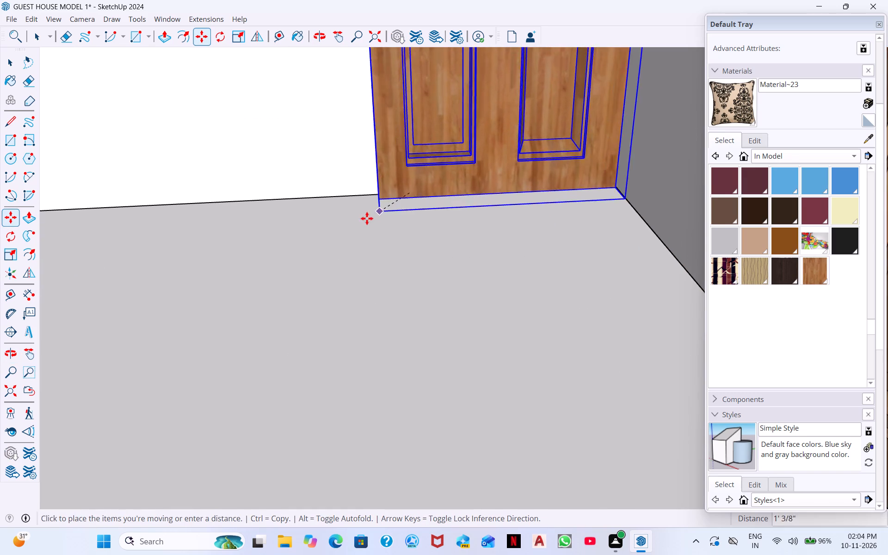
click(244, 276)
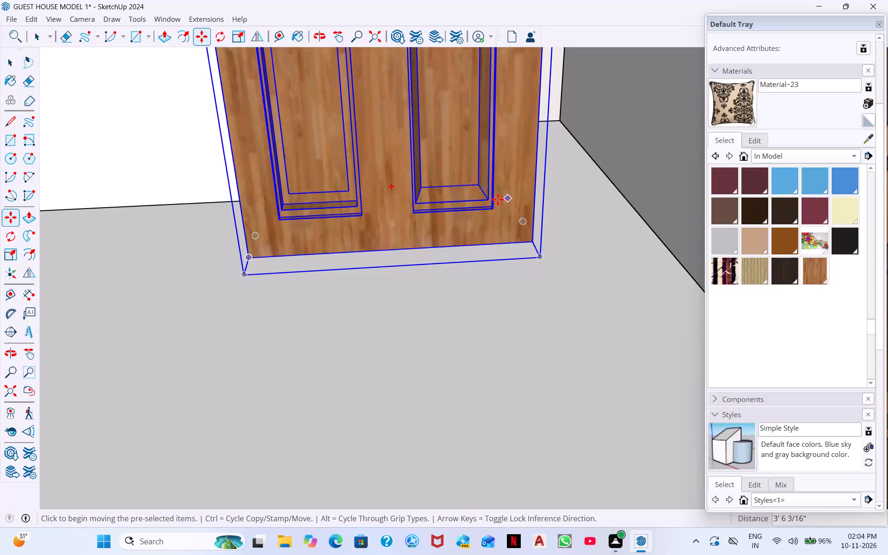
Move the door copy about 2' 10" so its handle-side bottom corner meets the floor edge of the adjoining porch wall at the opening.
scroll(498, 199, down, 8)
middle_drag(555, 95, 494, 116)
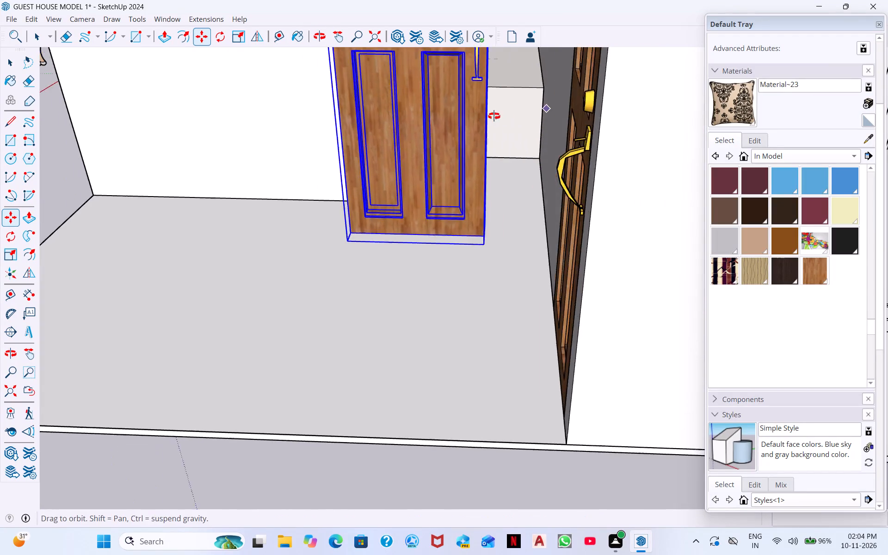
middle_drag(494, 116, 468, 112)
middle_drag(472, 114, 618, 115)
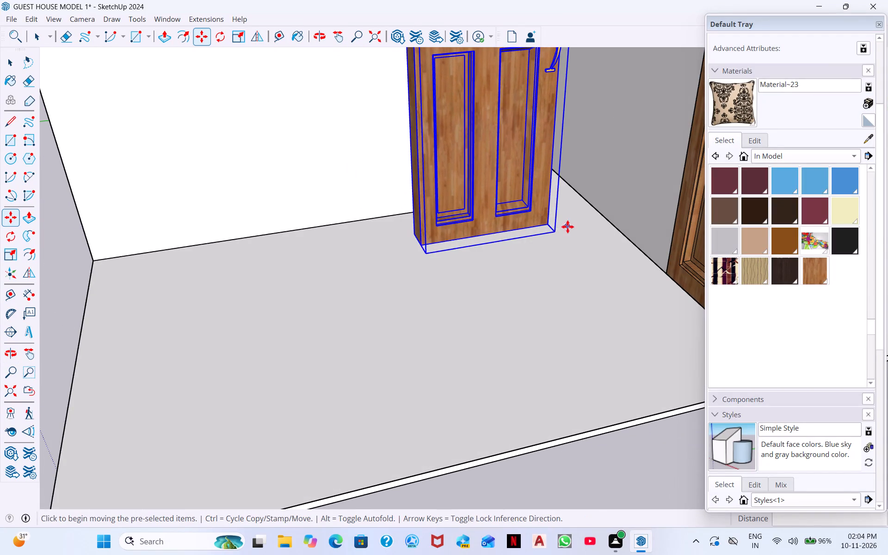
click(553, 232)
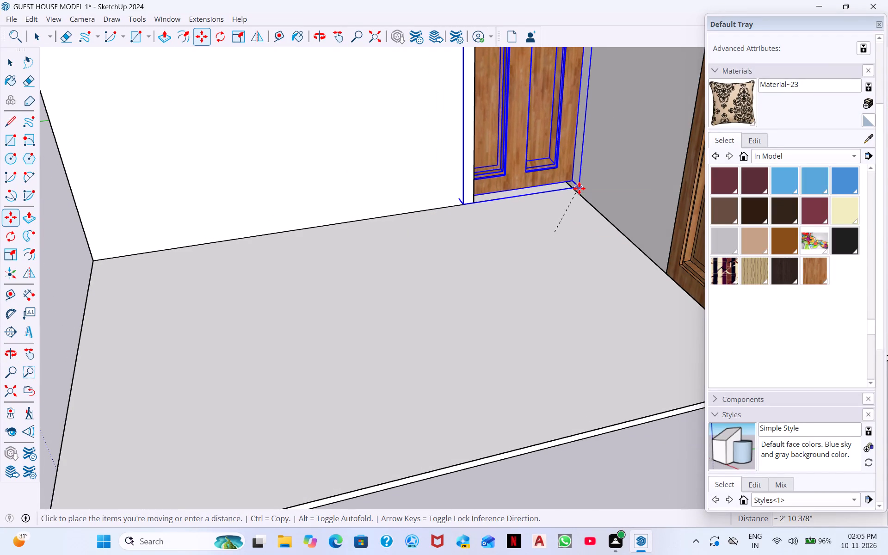
scroll(583, 185, up, 3)
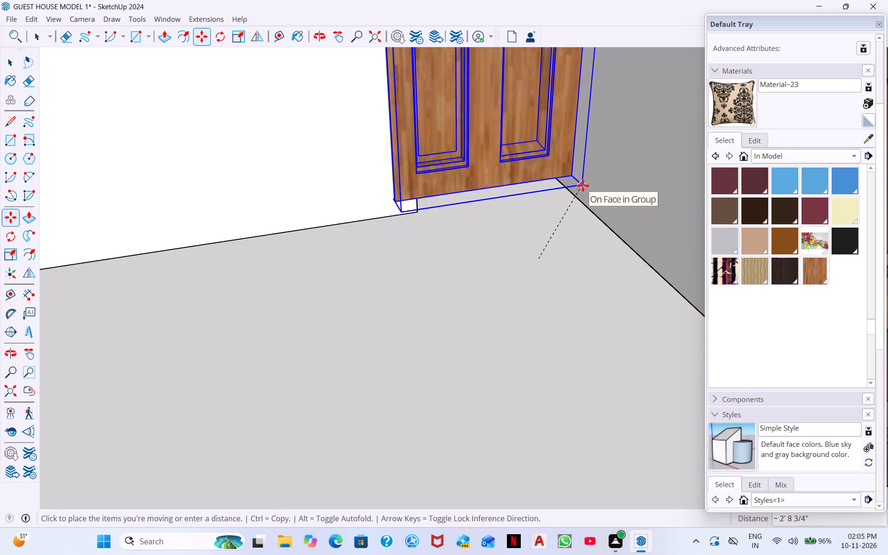
scroll(583, 185, up, 10)
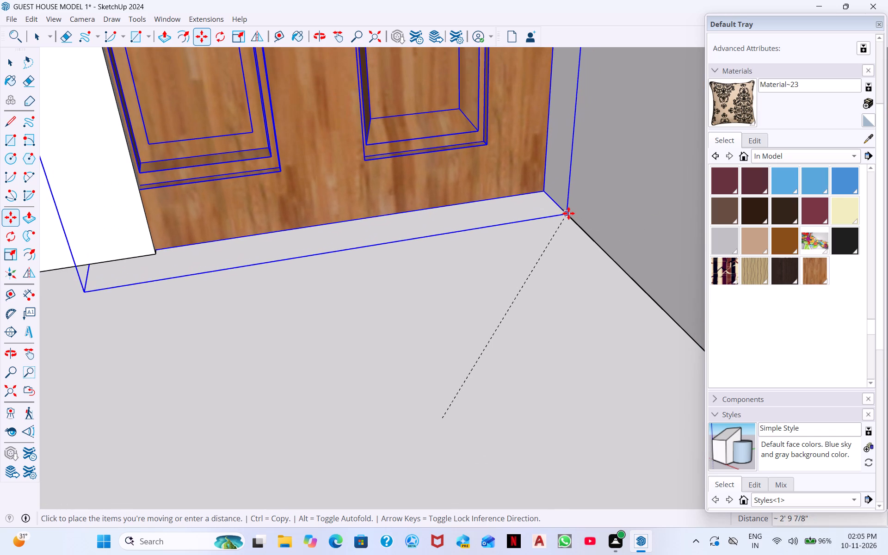
click(568, 213)
Scale the door copy along red and green by about 0.88 and 0.64, narrowing it to the opening's wall edge.
scroll(501, 214, down, 9)
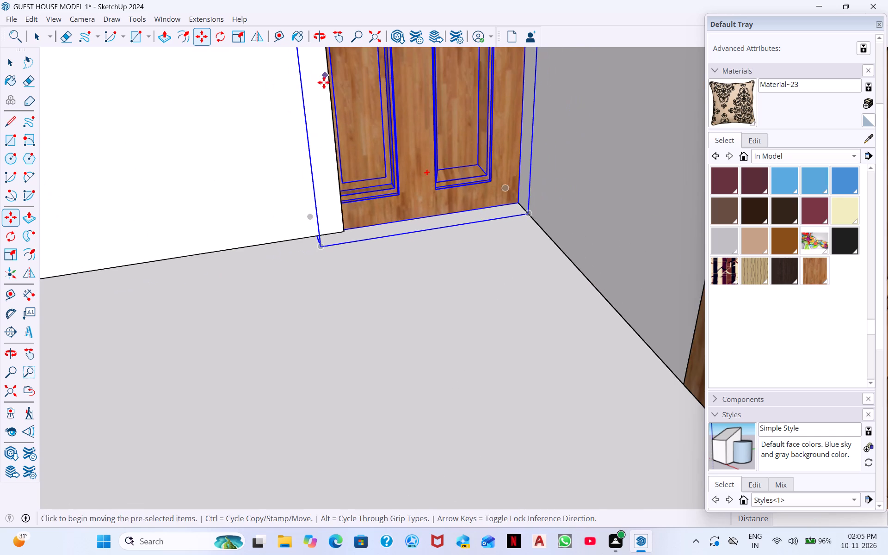
scroll(324, 81, down, 8)
middle_drag(328, 112, 355, 123)
scroll(355, 123, down, 7)
middle_drag(373, 83, 357, 21)
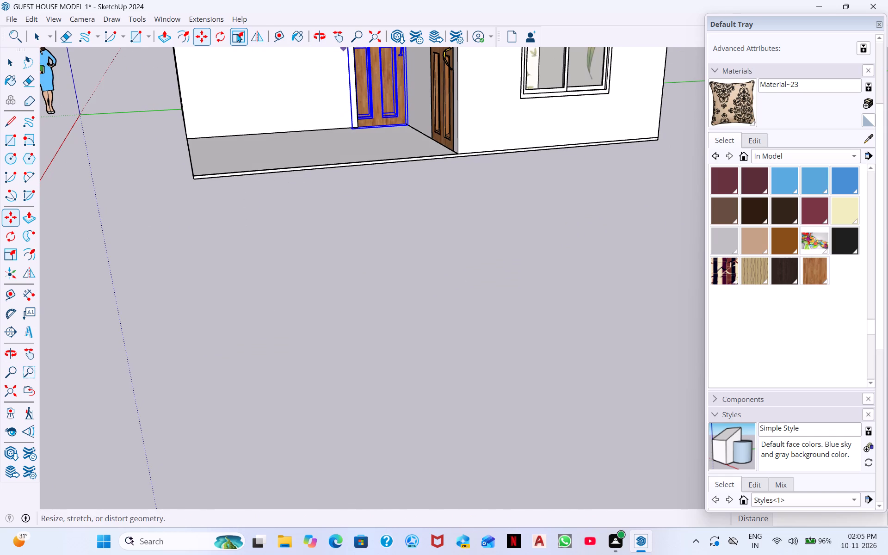
click(236, 34)
middle_drag(349, 74, 371, 37)
scroll(368, 43, down, 6)
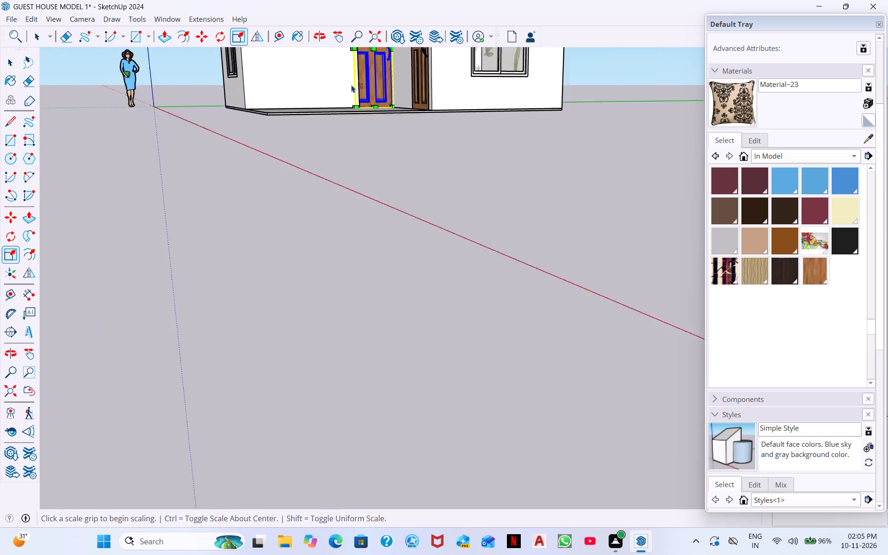
scroll(351, 85, down, 5)
scroll(350, 69, up, 13)
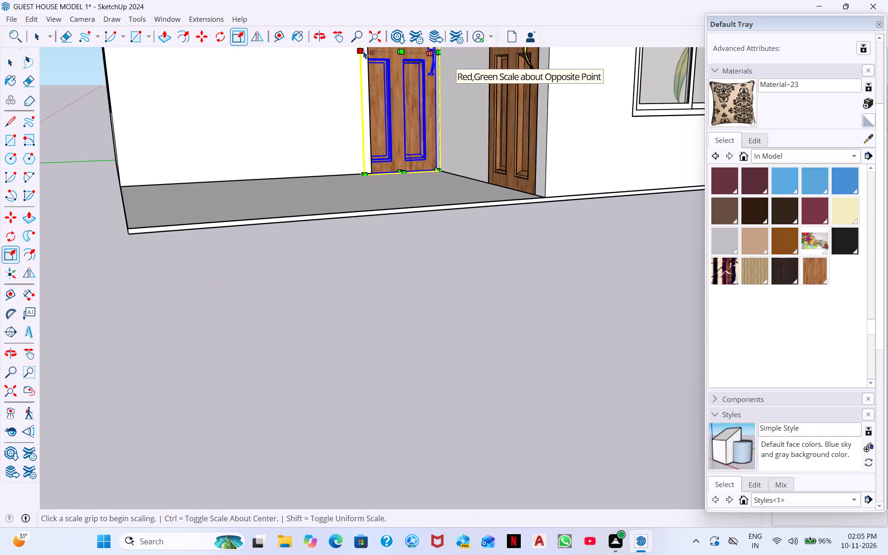
click(361, 51)
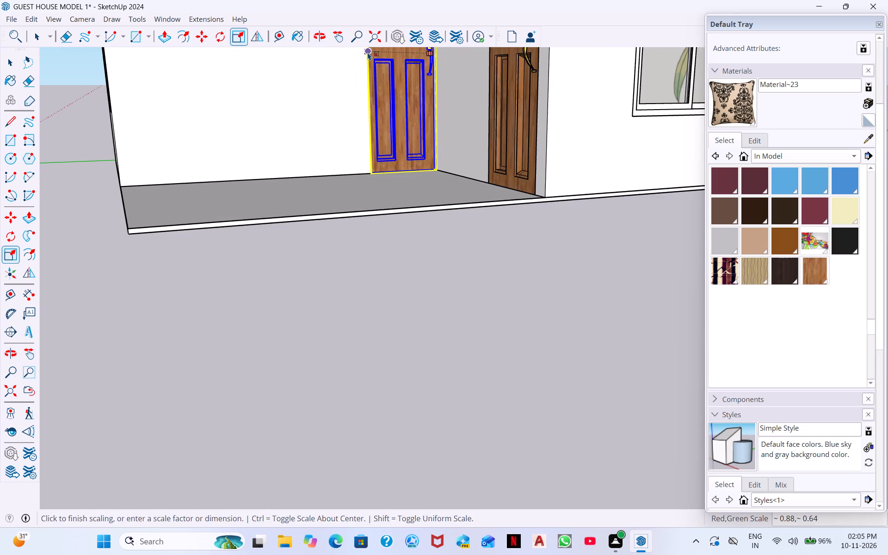
click(370, 51)
Examine how the second porch door fits its opening, from close up and with the whole house in view.
scroll(376, 49, down, 3)
middle_drag(451, 83, 360, 92)
scroll(363, 98, down, 1)
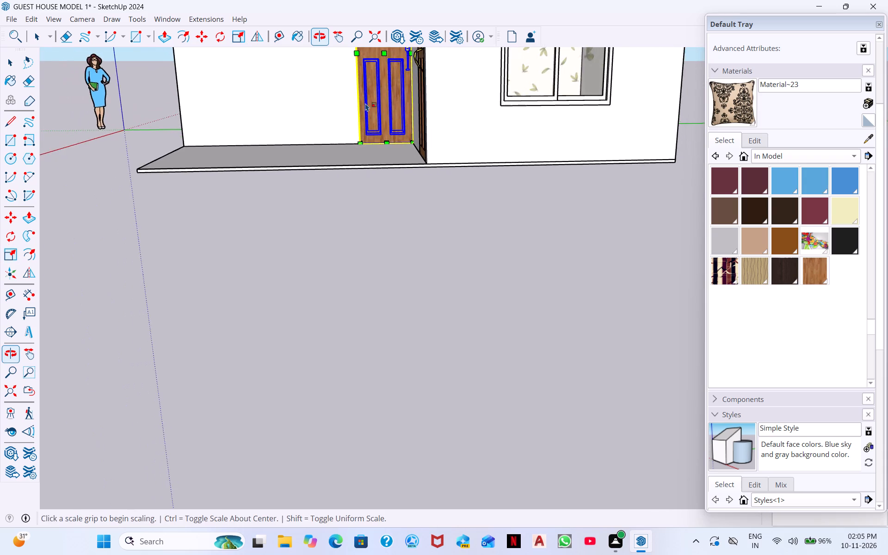
scroll(365, 103, down, 2)
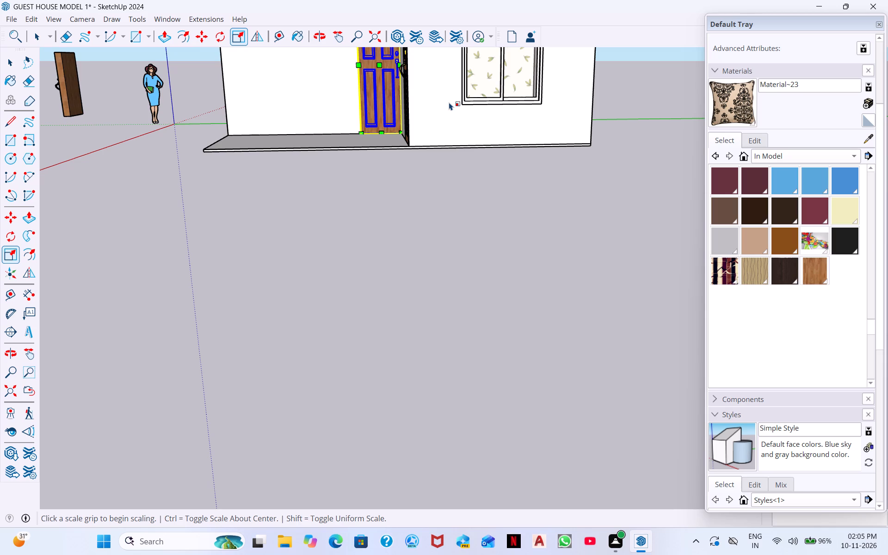
click(481, 302)
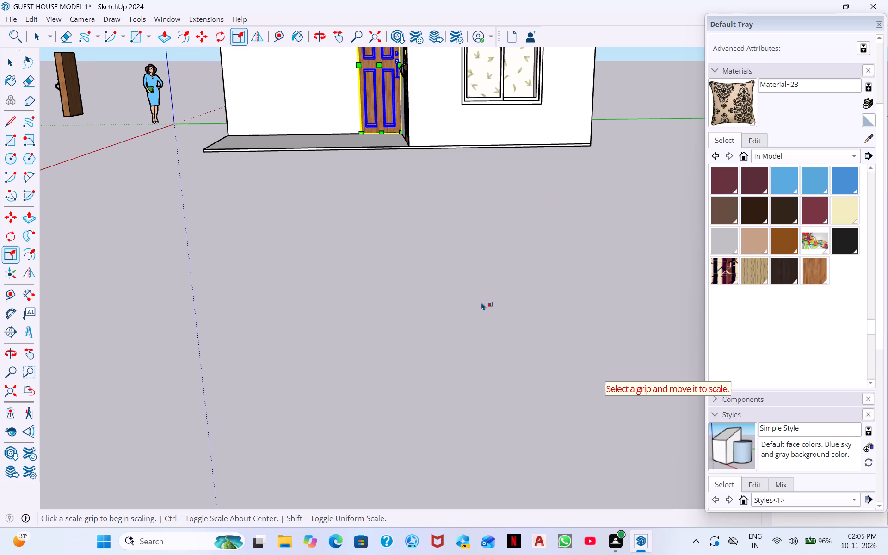
key(space)
middle_drag(555, 141, 513, 346)
scroll(555, 198, down, 1)
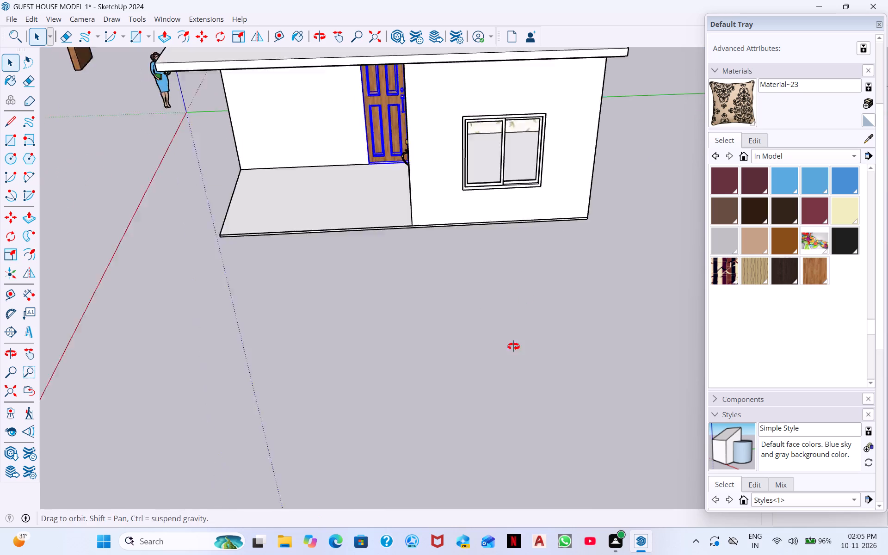
middle_drag(513, 346, 512, 353)
scroll(525, 256, down, 4)
middle_drag(502, 279, 552, 125)
middle_drag(506, 284, 625, 181)
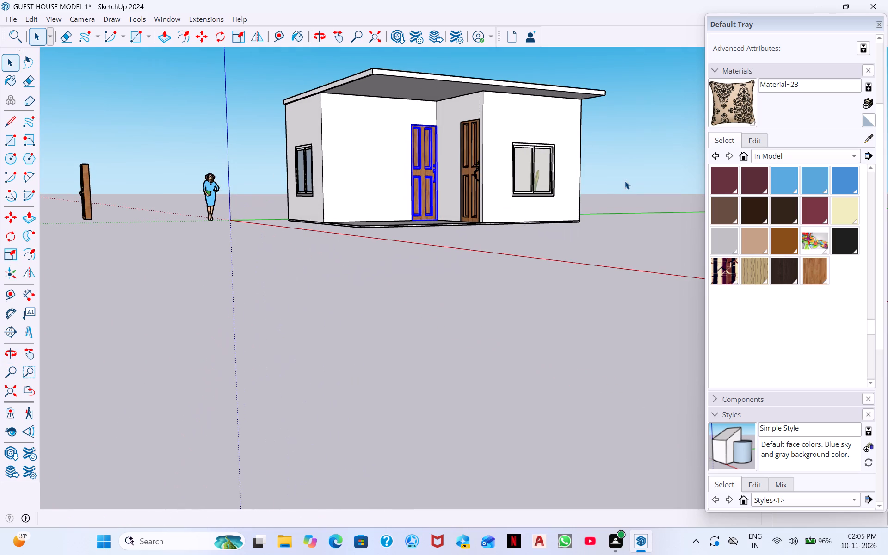
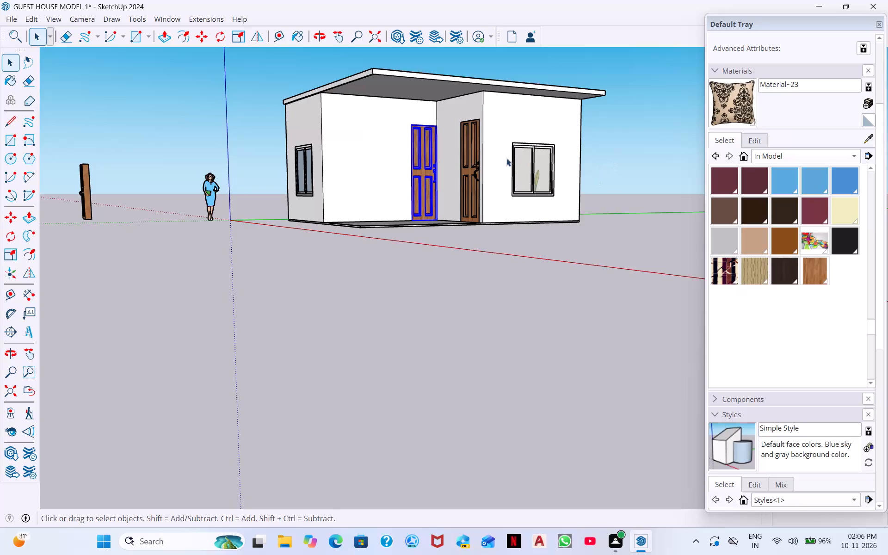
Clear the selection and examine both fitted porch doors, from close up and with the whole guest house in view.
key(space)
click(150, 229)
middle_drag(148, 231, 163, 290)
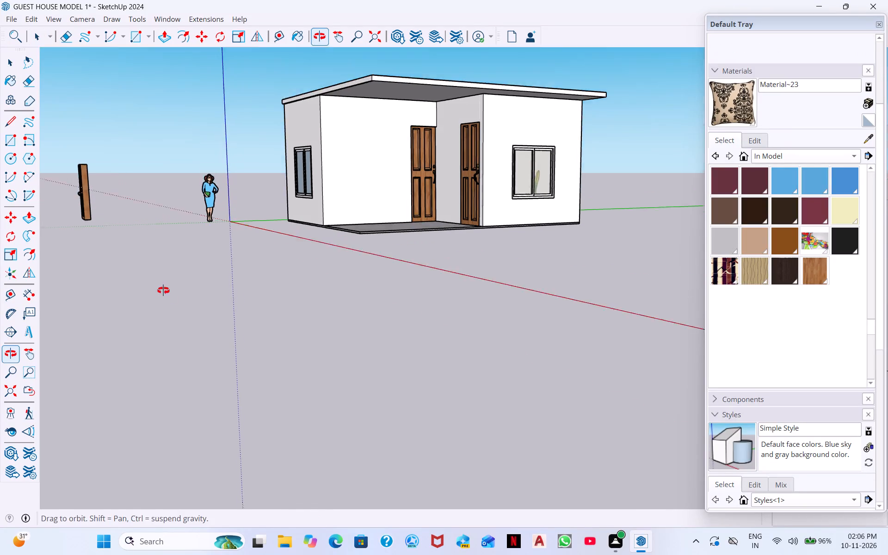
middle_drag(163, 290, 170, 302)
scroll(239, 294, down, 2)
scroll(244, 179, down, 3)
middle_drag(379, 203, 193, 190)
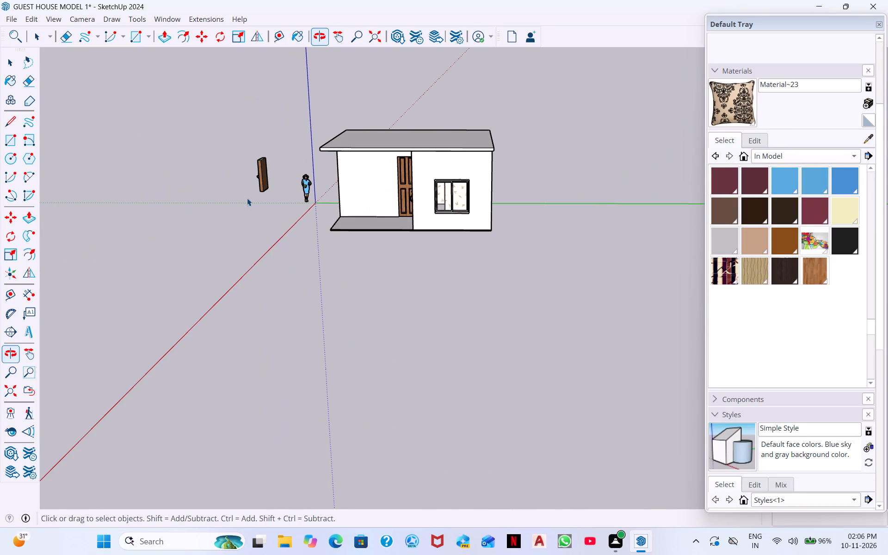
scroll(368, 206, up, 2)
scroll(440, 173, up, 14)
middle_drag(380, 212, 489, 240)
scroll(468, 225, up, 4)
scroll(548, 251, up, 2)
scroll(473, 190, up, 2)
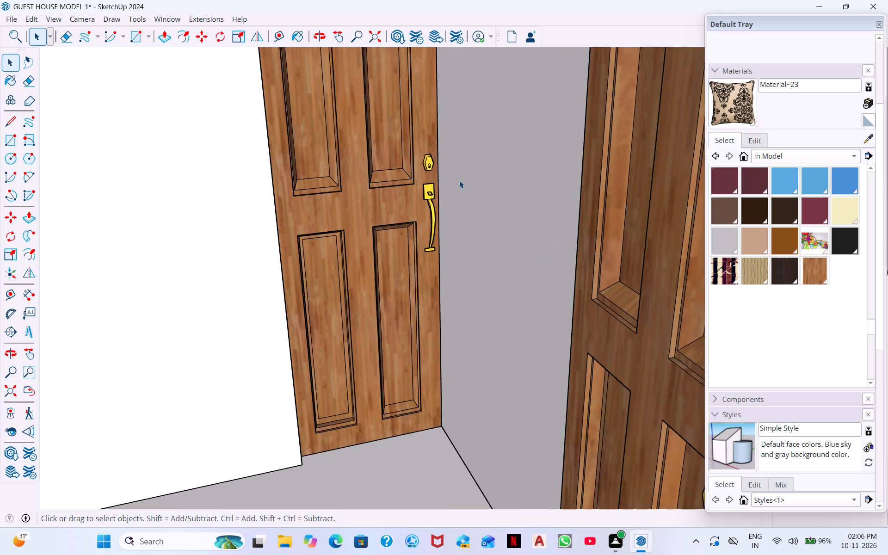
scroll(452, 183, up, 4)
scroll(340, 173, down, 14)
middle_drag(314, 203, 312, 227)
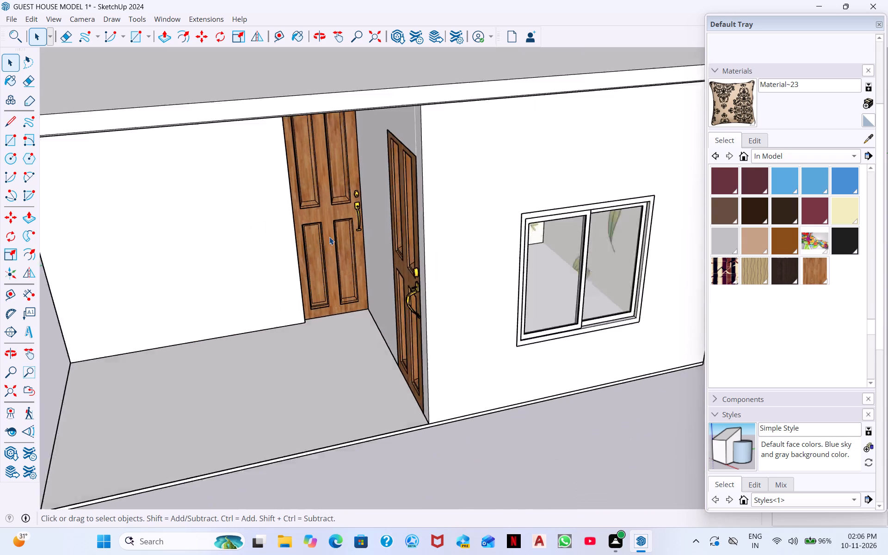
scroll(329, 237, down, 4)
middle_drag(536, 222, 677, 177)
scroll(161, 265, down, 9)
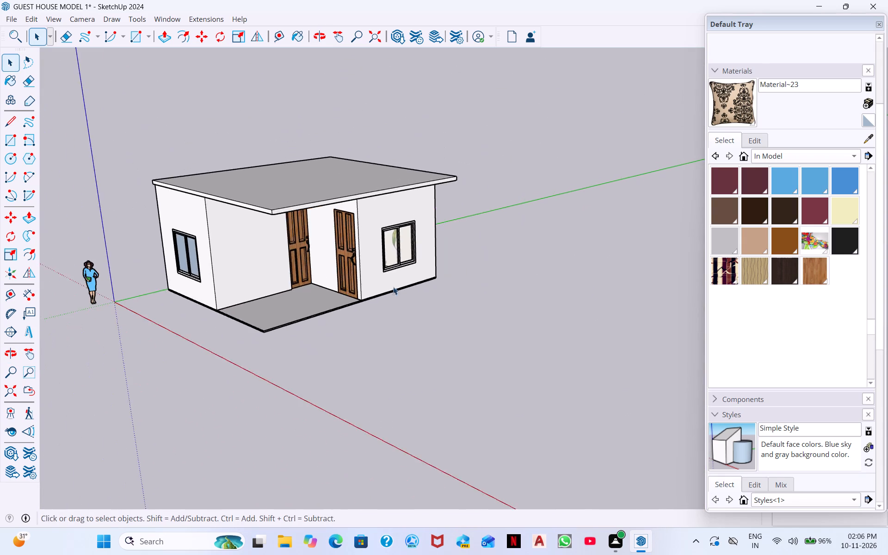
scroll(393, 287, down, 3)
middle_drag(405, 276, 398, 218)
scroll(63, 222, down, 5)
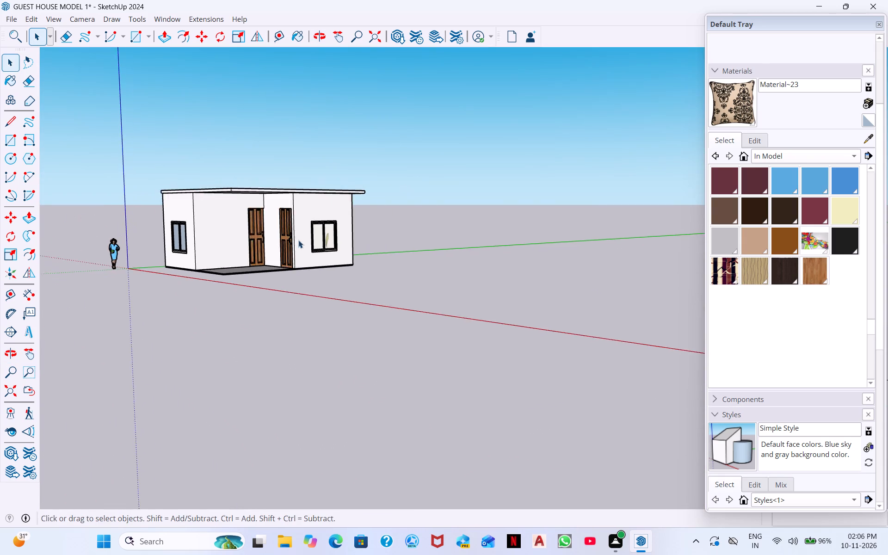
Select the spare wooden door standing outside the house beside the human figure.
scroll(298, 240, down, 2)
middle_drag(320, 247, 112, 240)
drag(225, 254, 166, 224)
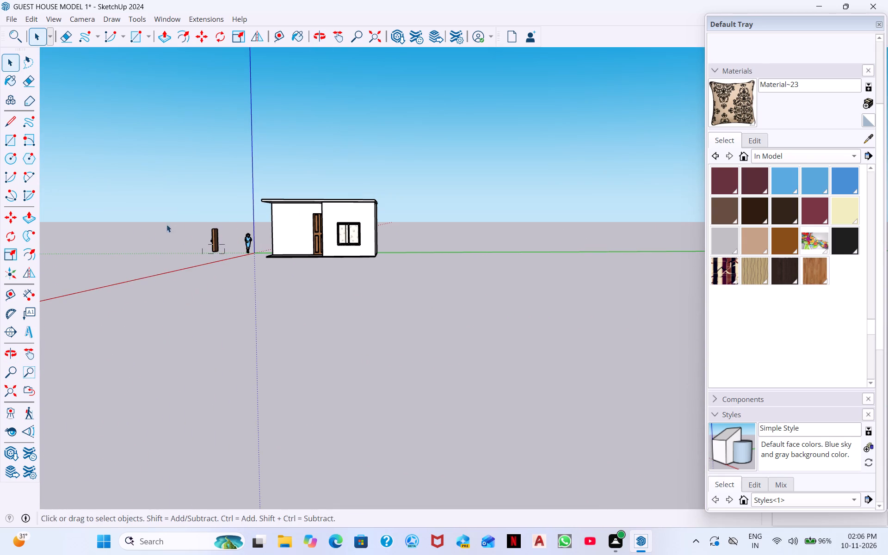
drag(166, 224, 169, 211)
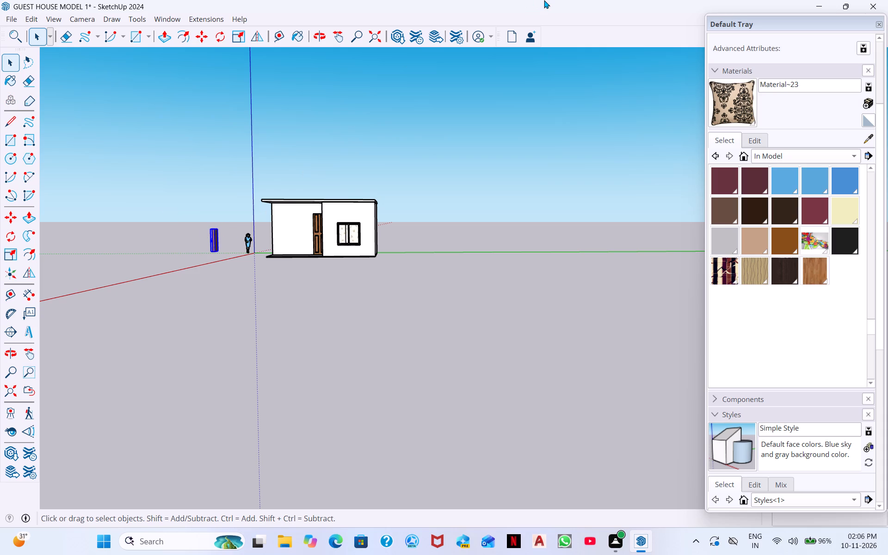
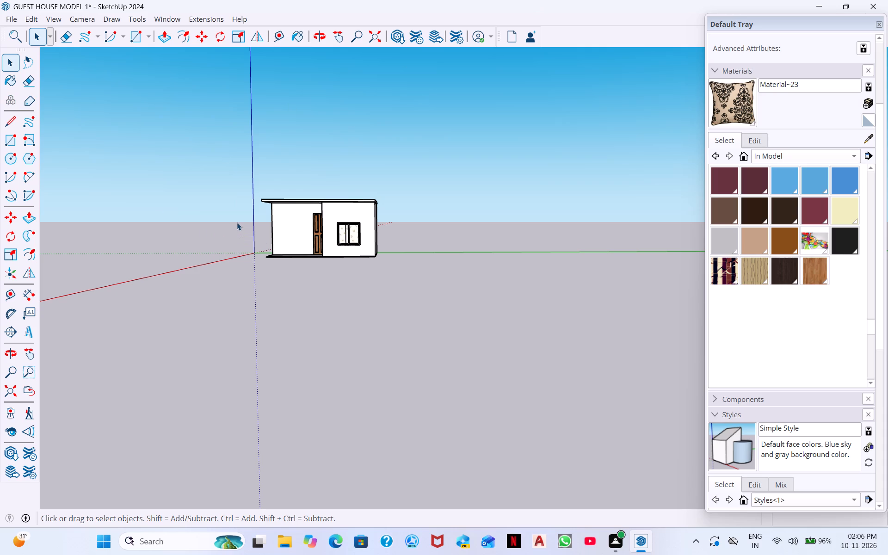
Examine the guest house from all sides, including the side windows, the porch and the underside.
middle_drag(440, 158, 277, 248)
scroll(442, 161, down, 1)
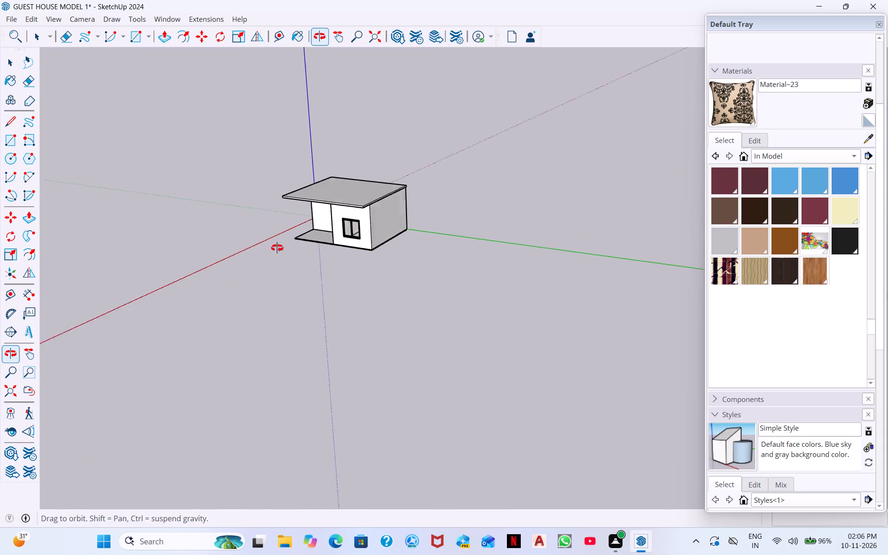
middle_drag(277, 248, 274, 250)
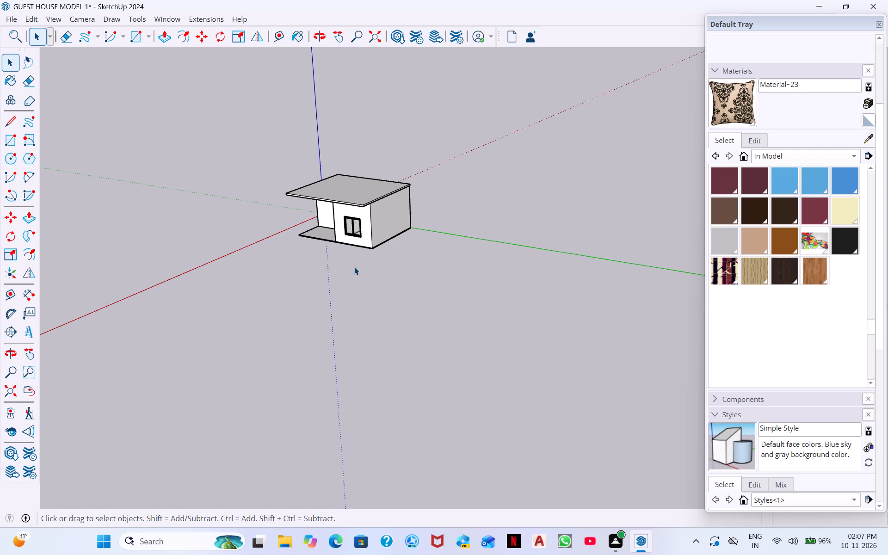
middle_drag(359, 268, 507, 273)
middle_drag(352, 274, 578, 283)
middle_drag(409, 309, 464, 276)
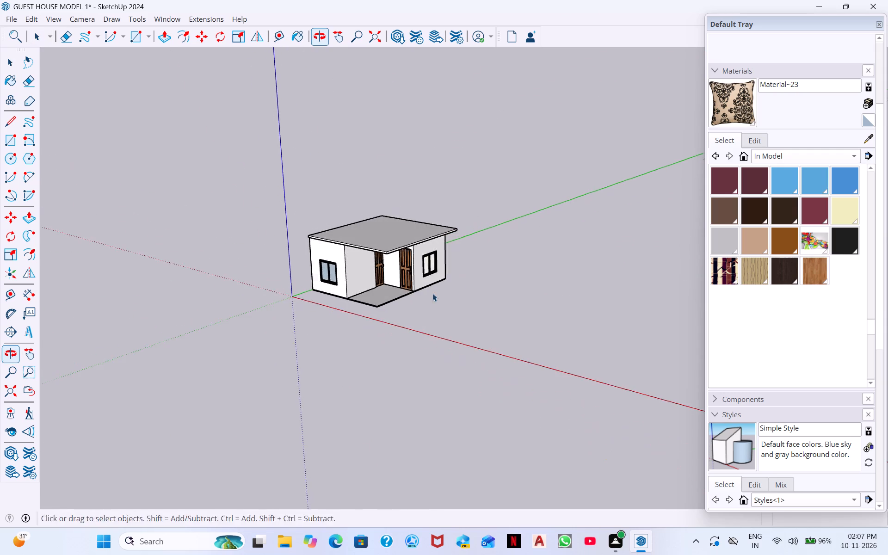
middle_drag(347, 318, 507, 325)
middle_drag(467, 334, 486, 247)
middle_drag(450, 333, 456, 262)
middle_drag(376, 349, 400, 282)
middle_drag(379, 319, 407, 273)
scroll(407, 273, down, 1)
middle_drag(402, 338, 421, 272)
scroll(381, 344, down, 2)
scroll(385, 301, up, 11)
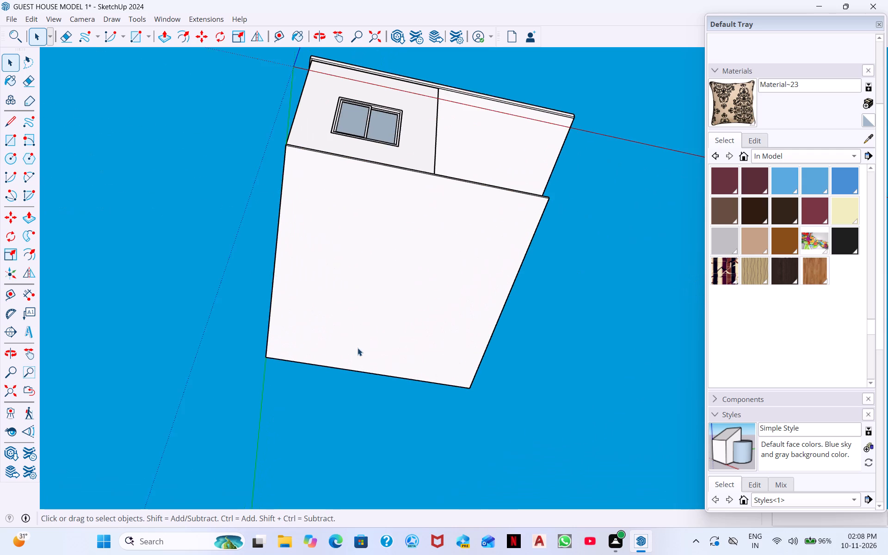
scroll(360, 346, down, 8)
middle_drag(392, 337, 367, 487)
middle_drag(429, 359, 368, 520)
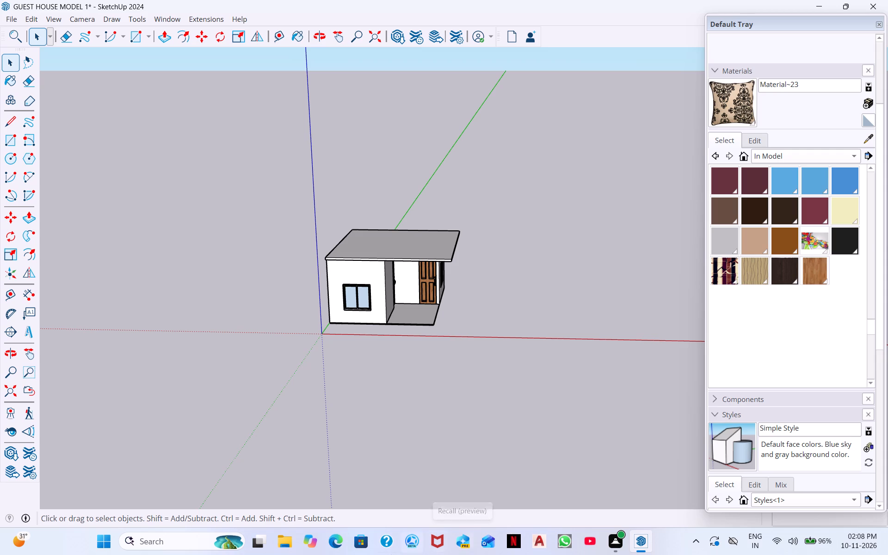
Examine the guest house roof from above and the rear wall with its small high opening.
middle_drag(430, 292, 429, 292)
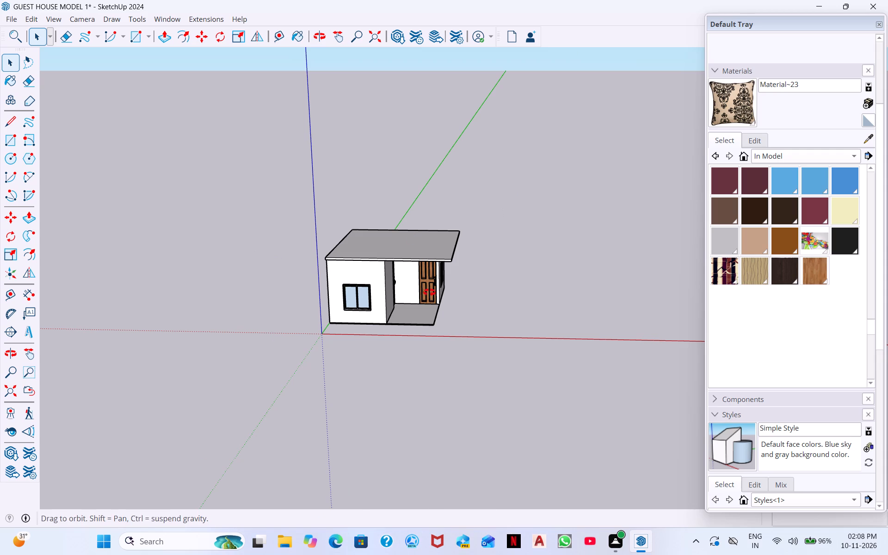
middle_drag(429, 292, 259, 241)
scroll(425, 280, up, 5)
middle_drag(415, 257, 423, 450)
middle_drag(333, 300, 485, 344)
scroll(463, 302, up, 2)
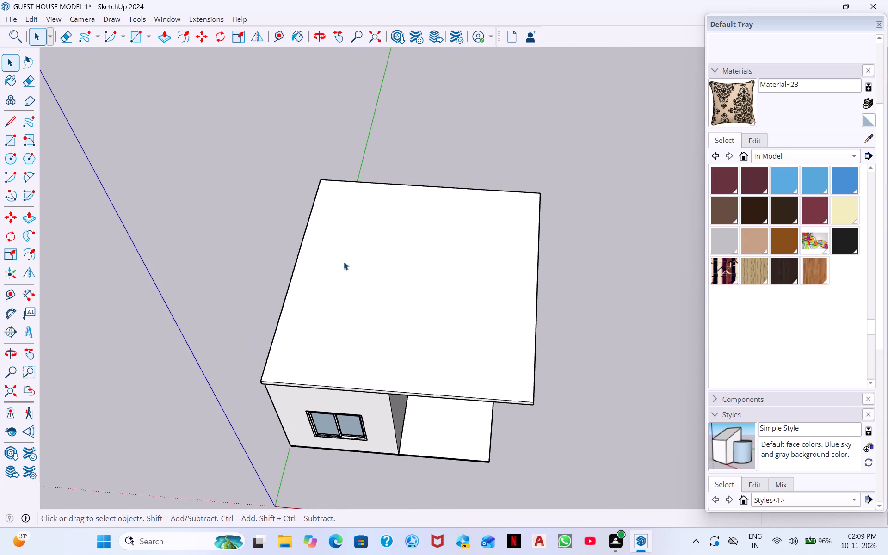
scroll(344, 262, down, 7)
middle_drag(355, 284, 421, 179)
middle_drag(445, 260, 467, 195)
middle_drag(448, 274, 465, 225)
middle_drag(413, 315, 317, 238)
middle_drag(322, 265, 460, 327)
scroll(347, 296, up, 3)
middle_drag(364, 278, 555, 290)
scroll(362, 269, up, 5)
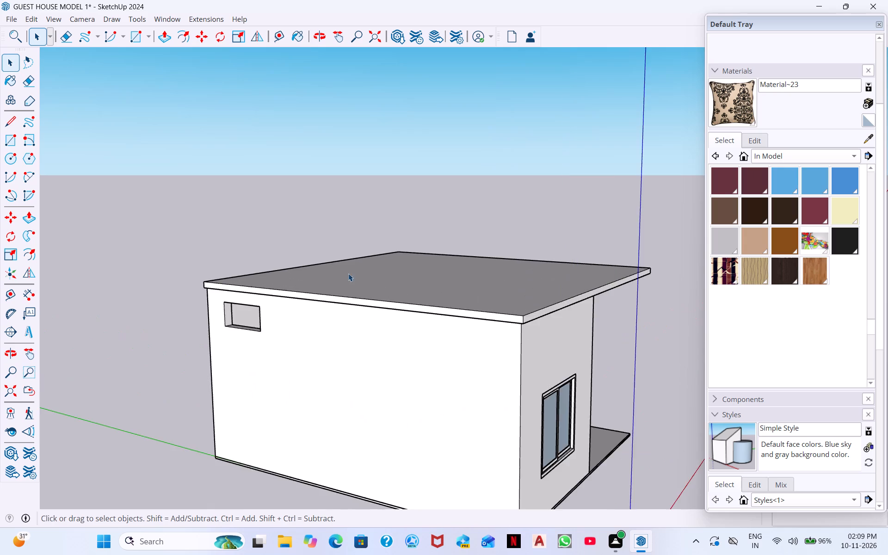
scroll(341, 275, up, 5)
scroll(339, 274, down, 9)
Examine the porch side of the house, with its two wooden doors, roof overhang and outer floor corner.
middle_drag(478, 293, 201, 261)
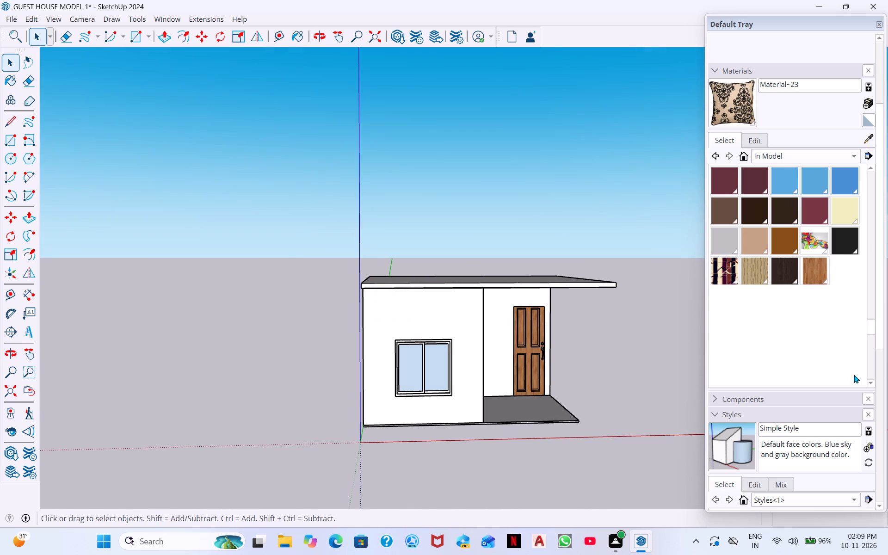
middle_drag(845, 375, 392, 357)
scroll(451, 337, down, 1)
middle_drag(649, 345, 395, 318)
scroll(530, 305, up, 6)
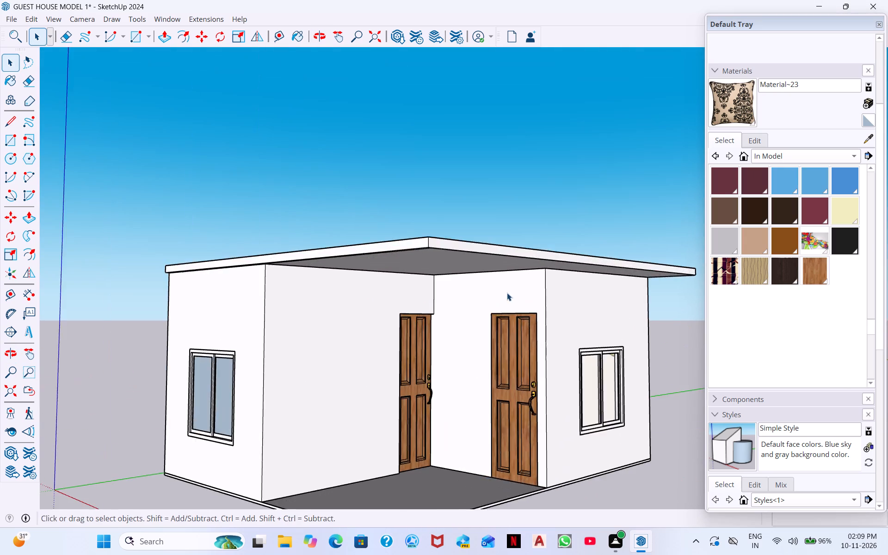
scroll(507, 293, down, 2)
middle_drag(507, 293, 477, 399)
middle_drag(482, 394, 568, 358)
scroll(530, 333, up, 2)
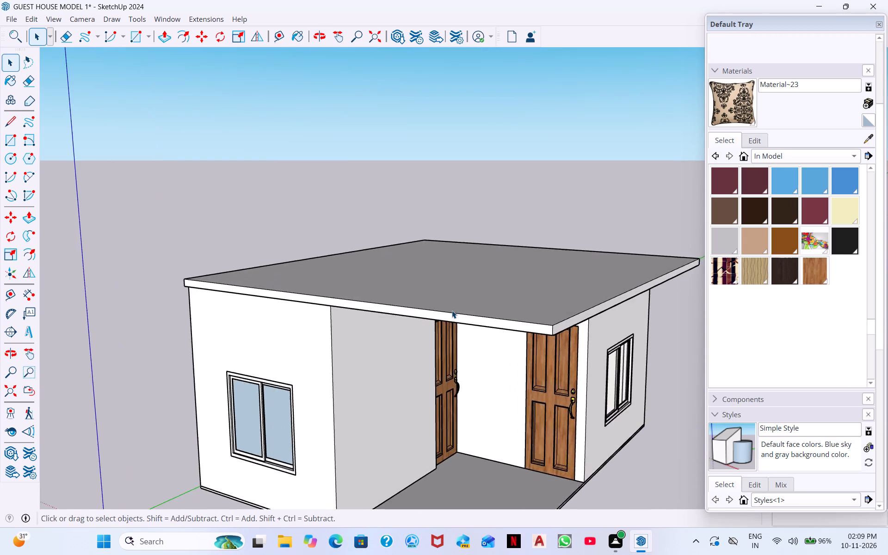
scroll(452, 310, down, 9)
middle_drag(457, 354, 788, 369)
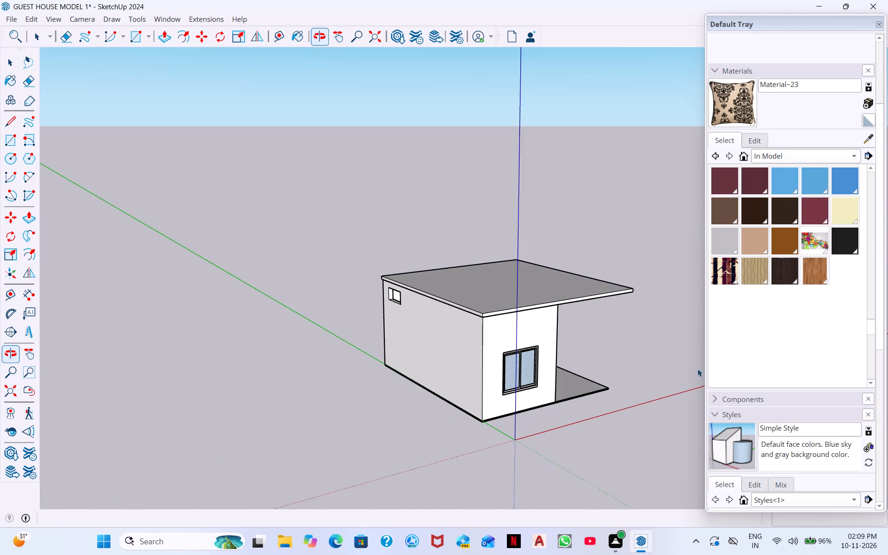
scroll(671, 372, down, 1)
scroll(596, 382, up, 6)
scroll(650, 354, up, 4)
middle_drag(645, 332, 395, 286)
scroll(630, 334, up, 1)
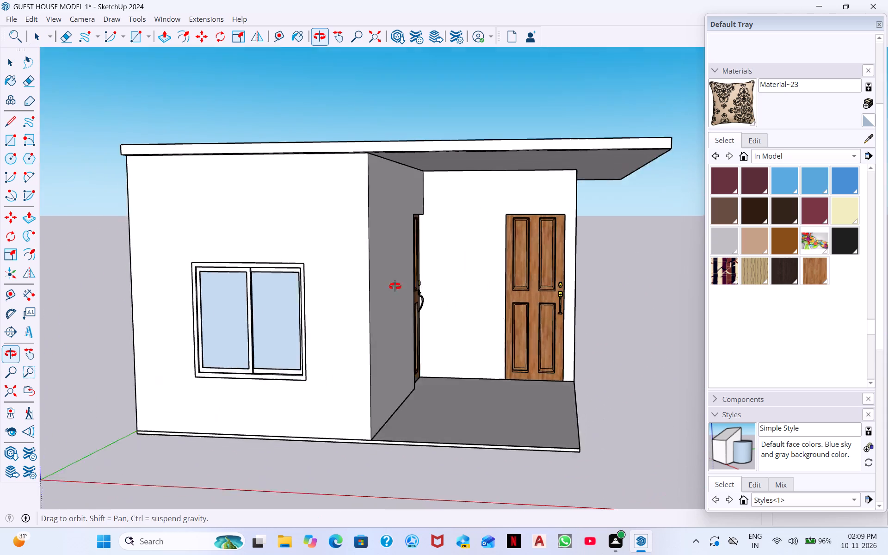
middle_drag(395, 286, 392, 286)
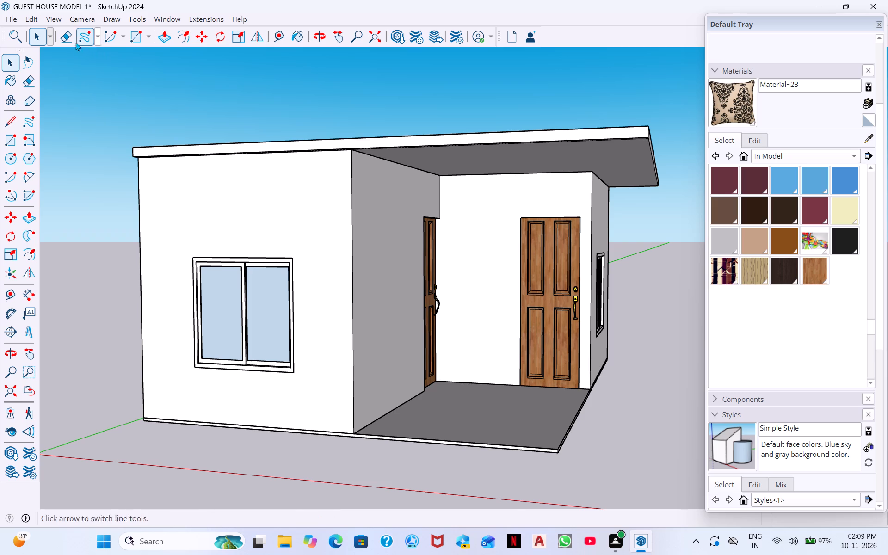
Draw a vertical line about 14' 2 9/16" long from the porch floor's free outer corner up to the roof overhang.
click(10, 121)
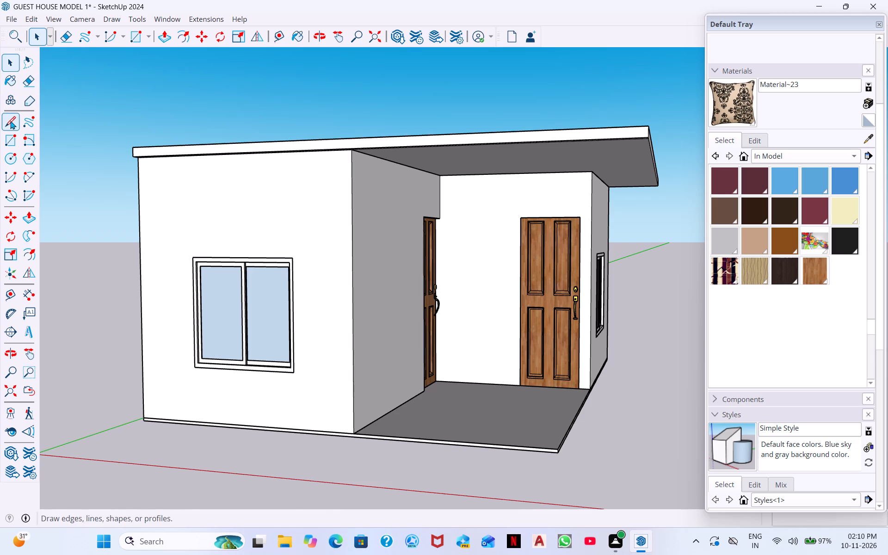
click(556, 449)
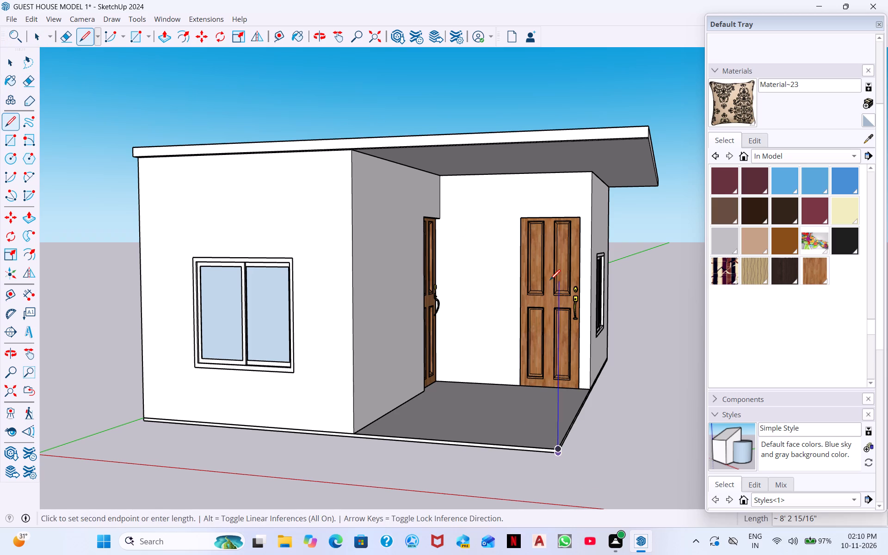
click(560, 151)
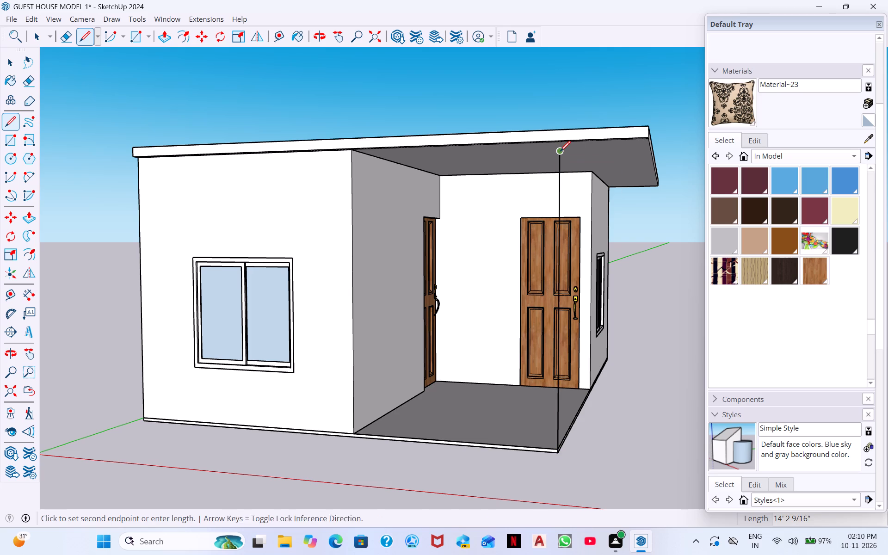
key(space)
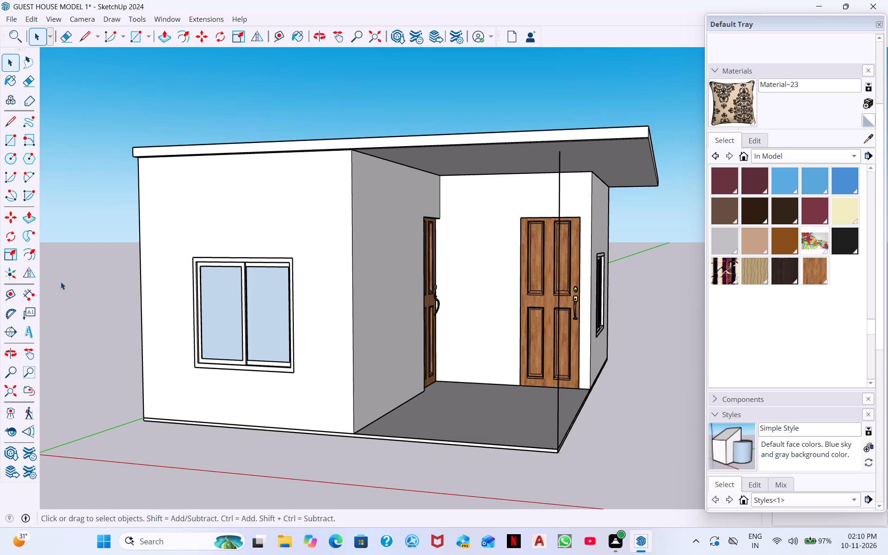
Draw a horizontal circle of about 5 9/16" radius centred on the vertical line's lower end at the porch corner.
click(11, 162)
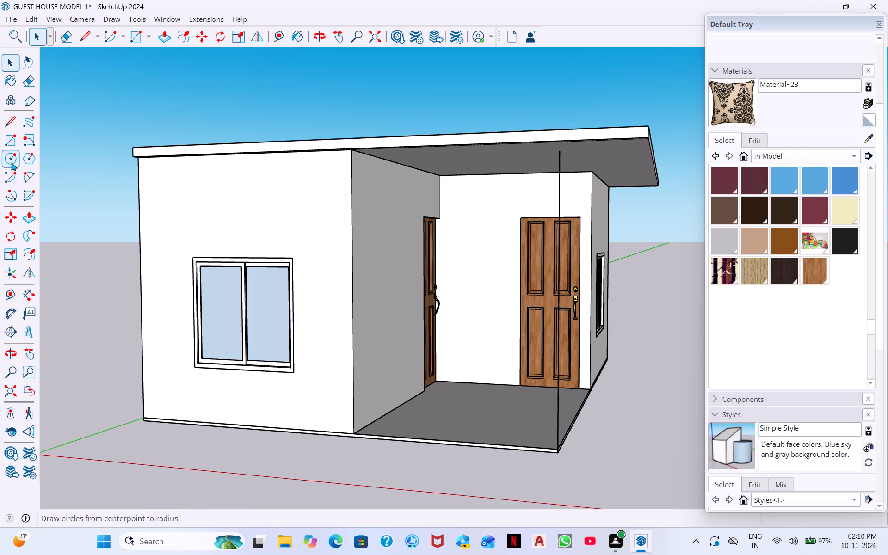
scroll(515, 447, up, 6)
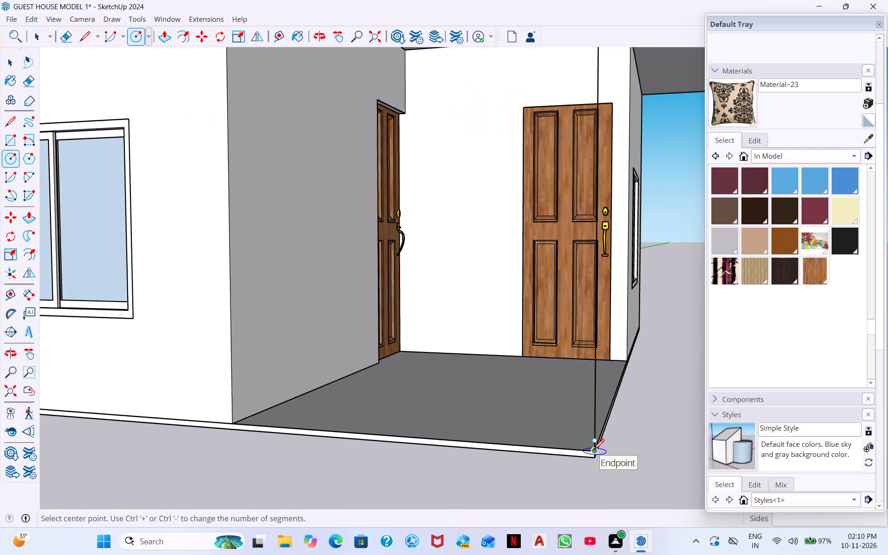
click(593, 449)
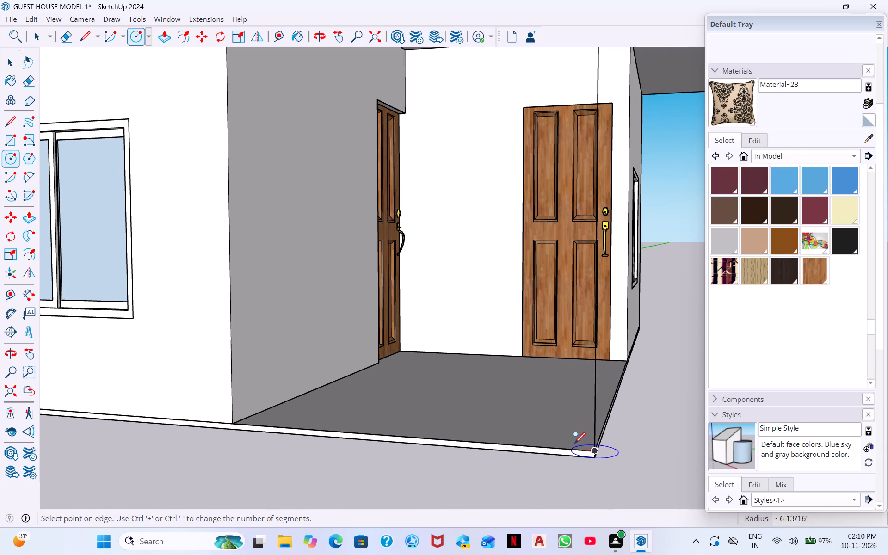
click(577, 444)
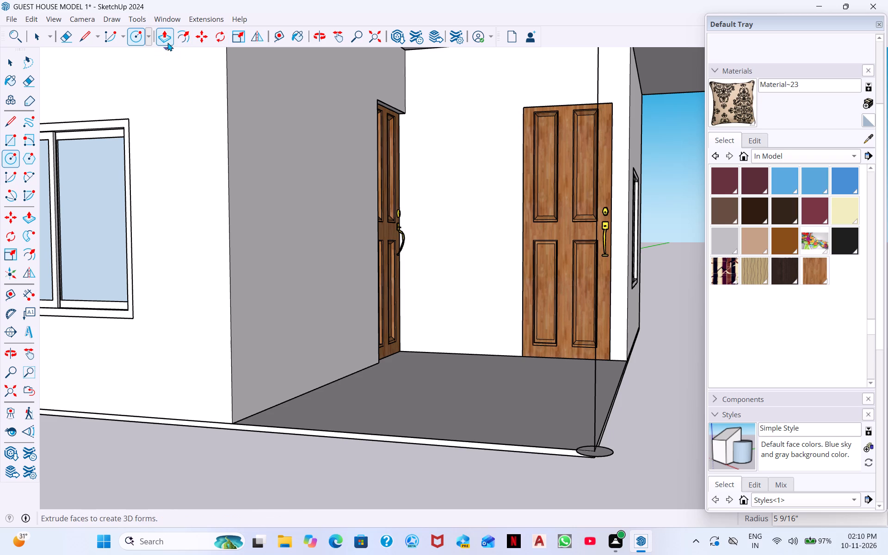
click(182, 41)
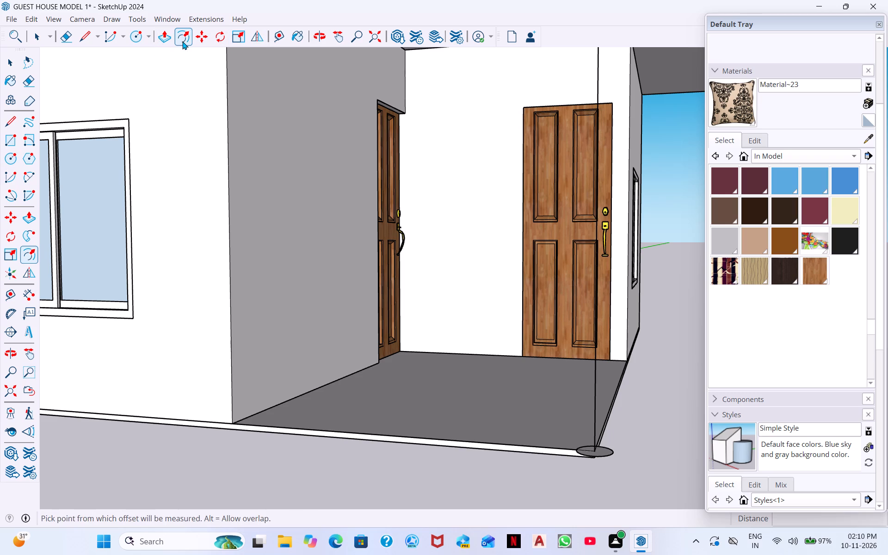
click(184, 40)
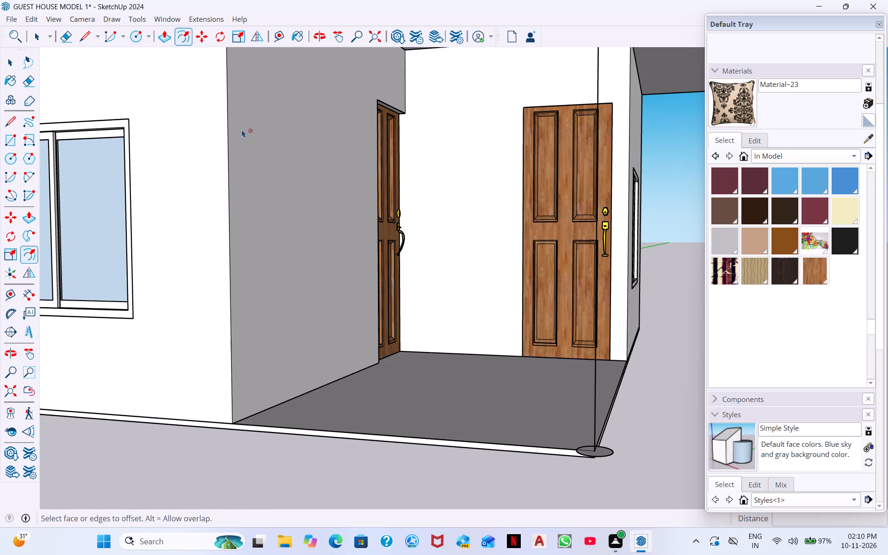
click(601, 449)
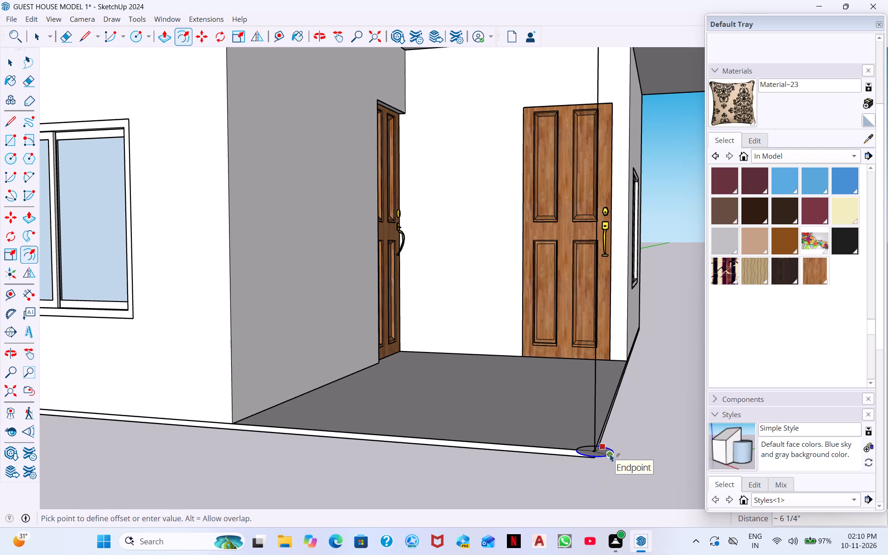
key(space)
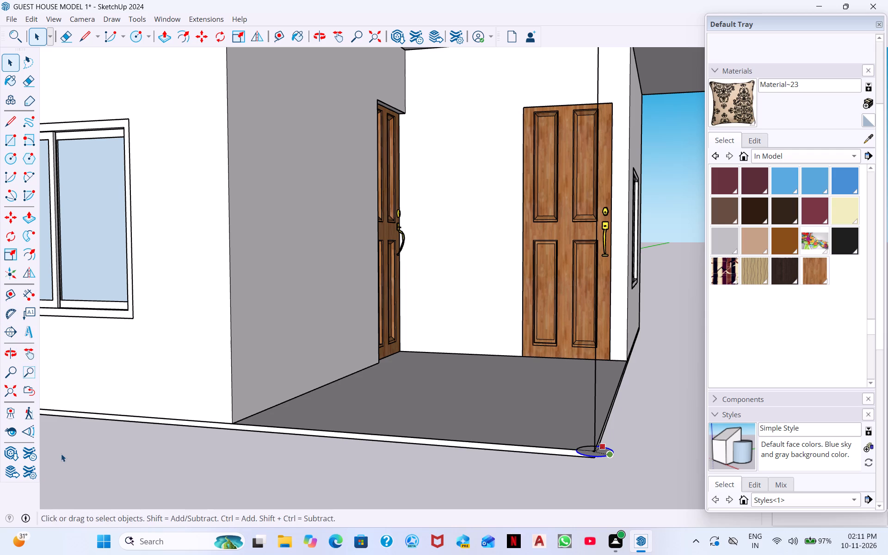
Extrude the circle along the vertical line with Follow Me to form a round porch column up to the roof overhang.
click(26, 239)
click(600, 456)
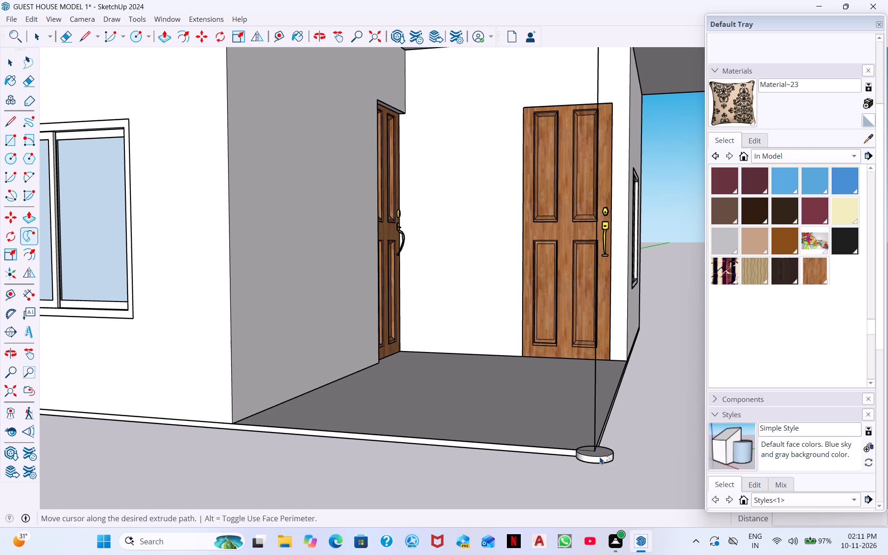
drag(598, 452, 593, 418)
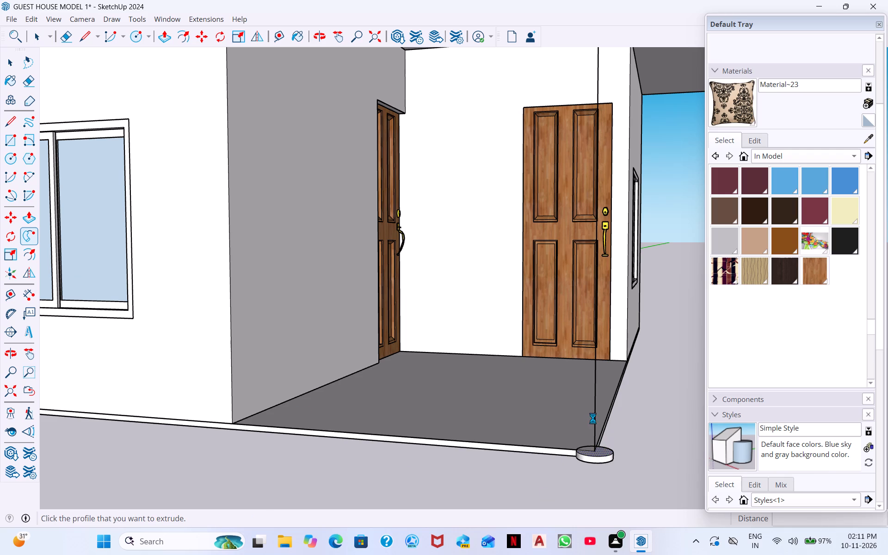
drag(593, 418, 590, 410)
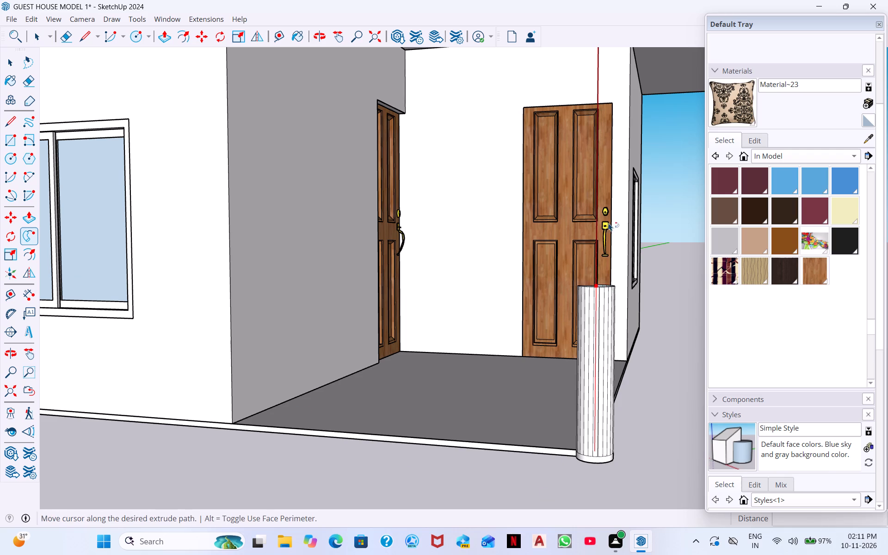
scroll(660, 127, down, 8)
scroll(634, 54, down, 2)
middle_drag(634, 62, 611, 203)
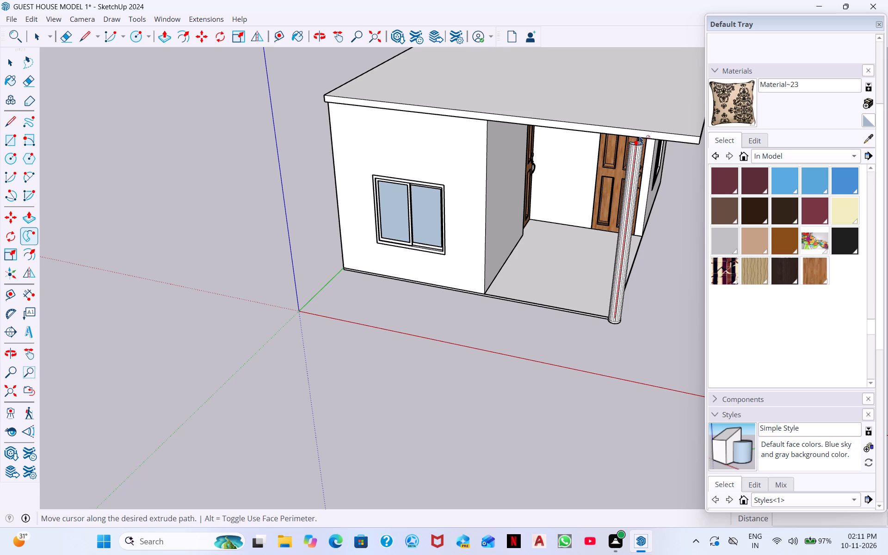
click(639, 136)
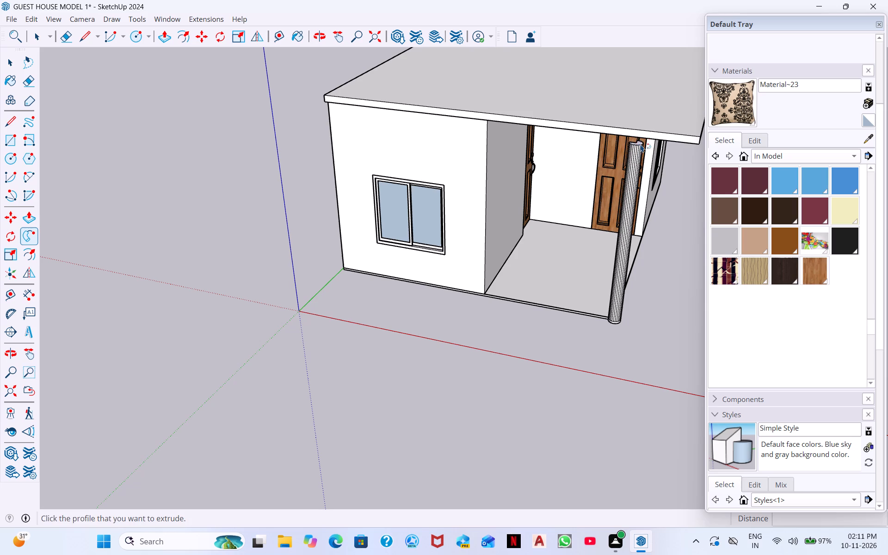
Examine the column's top end and its position under the roof overhang from above and around the porch.
middle_drag(641, 145, 642, 133)
scroll(640, 143, up, 9)
middle_drag(639, 142, 638, 202)
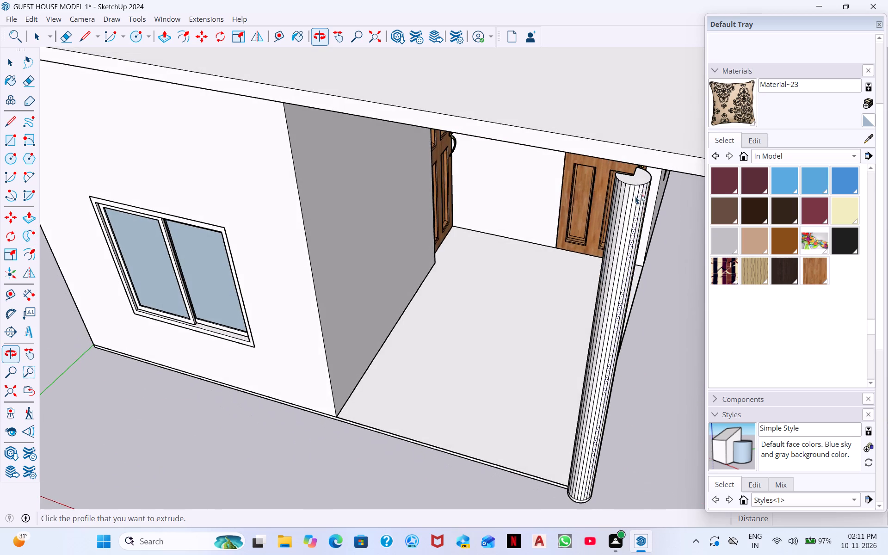
scroll(635, 186, up, 10)
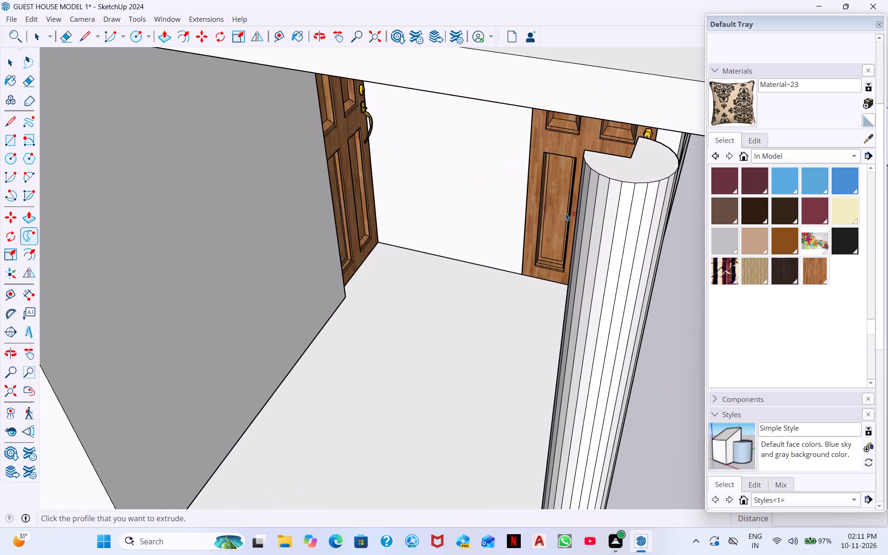
middle_drag(567, 217, 745, 253)
scroll(720, 289, down, 15)
middle_click(718, 291)
middle_drag(625, 364, 704, 358)
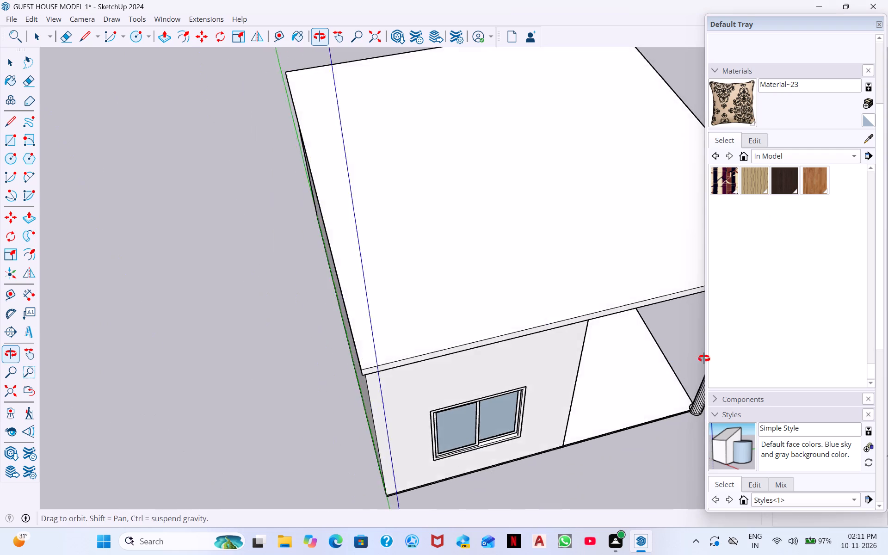
middle_drag(704, 358, 750, 342)
middle_drag(699, 346, 367, 241)
scroll(499, 321, down, 1)
middle_drag(499, 322, 290, 271)
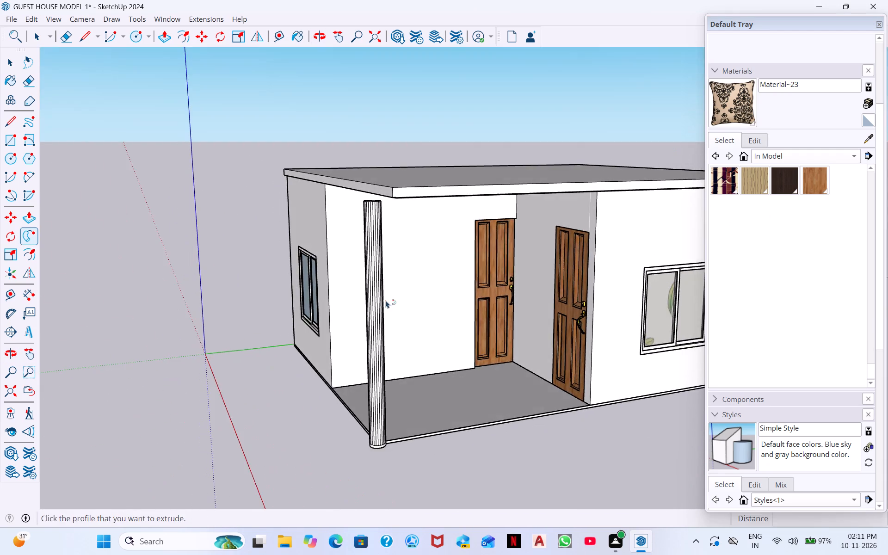
Examine the column's top end against the roof overhang from inside the porch, below and above.
middle_drag(401, 311, 216, 280)
scroll(225, 275, up, 3)
scroll(351, 246, up, 4)
middle_drag(316, 257, 270, 290)
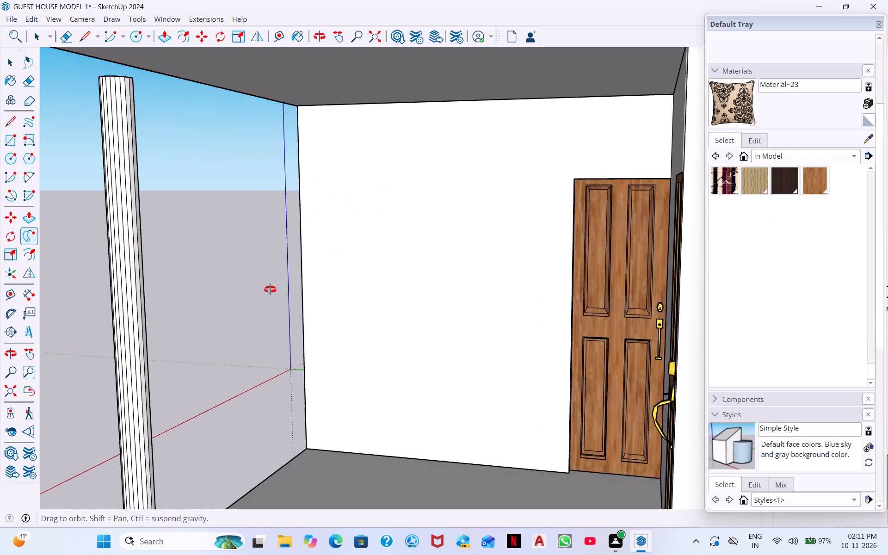
middle_drag(270, 290, 473, 345)
scroll(473, 312, up, 4)
middle_drag(481, 303, 481, 398)
scroll(441, 242, up, 4)
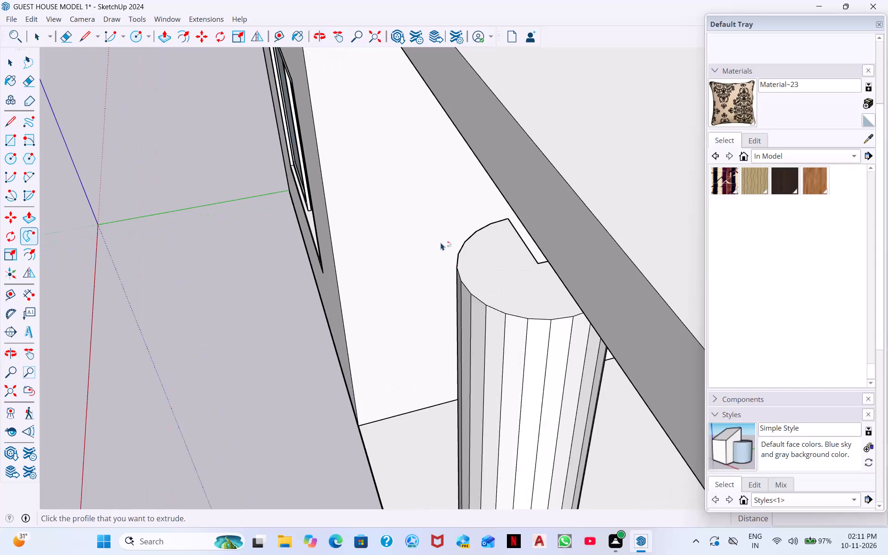
middle_drag(479, 300, 500, 338)
middle_drag(376, 269, 477, 246)
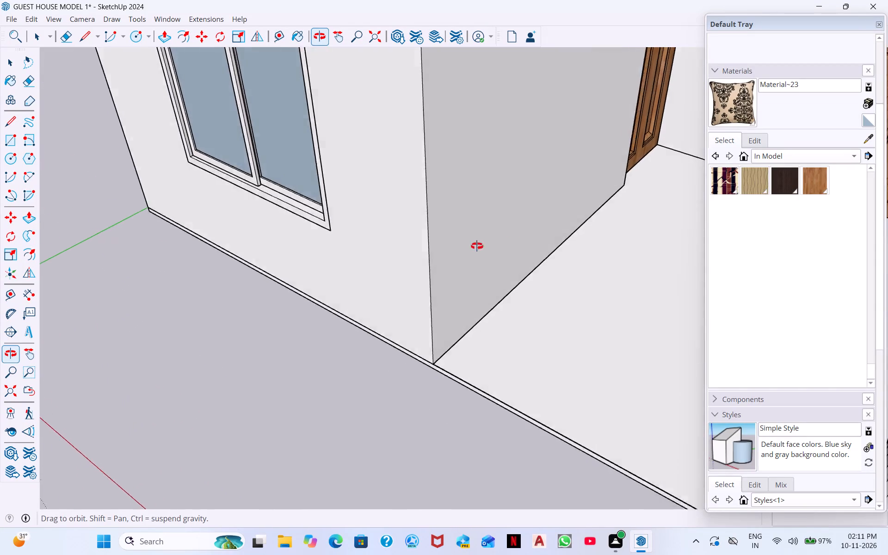
middle_drag(477, 246, 331, 266)
scroll(328, 247, down, 13)
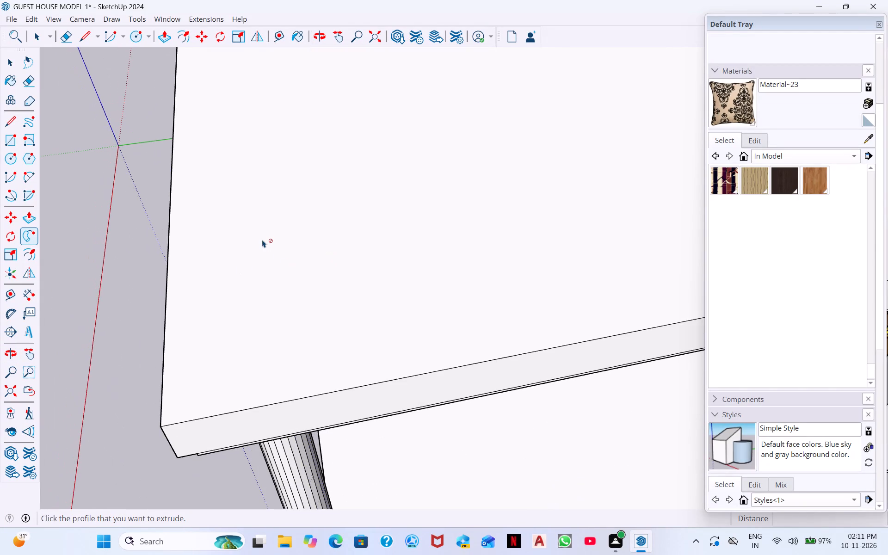
scroll(262, 240, down, 6)
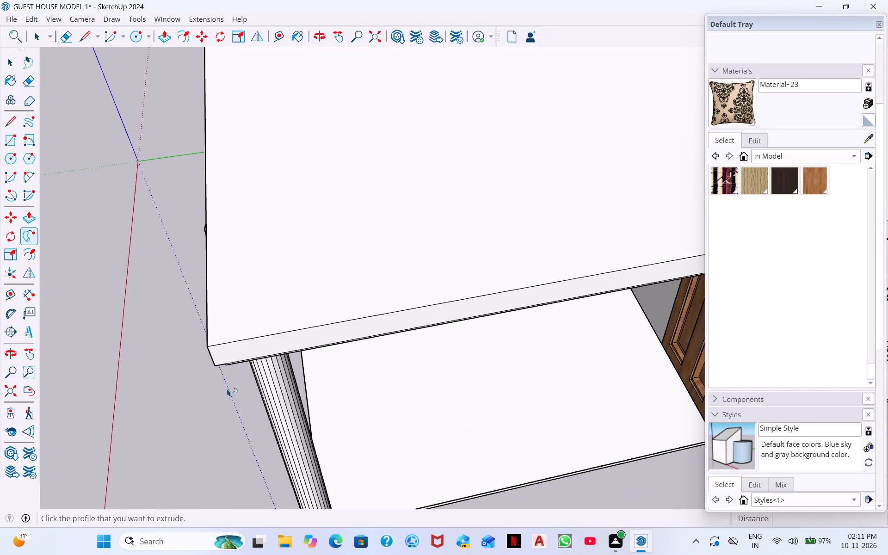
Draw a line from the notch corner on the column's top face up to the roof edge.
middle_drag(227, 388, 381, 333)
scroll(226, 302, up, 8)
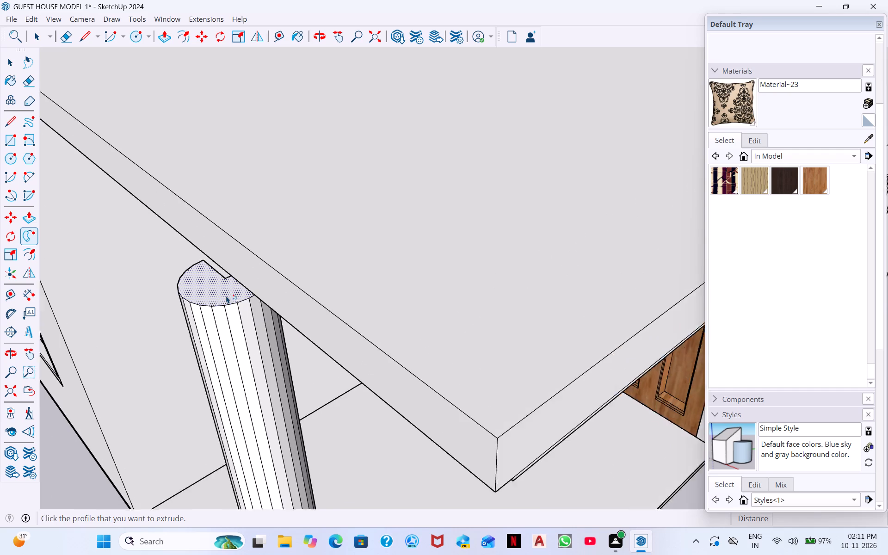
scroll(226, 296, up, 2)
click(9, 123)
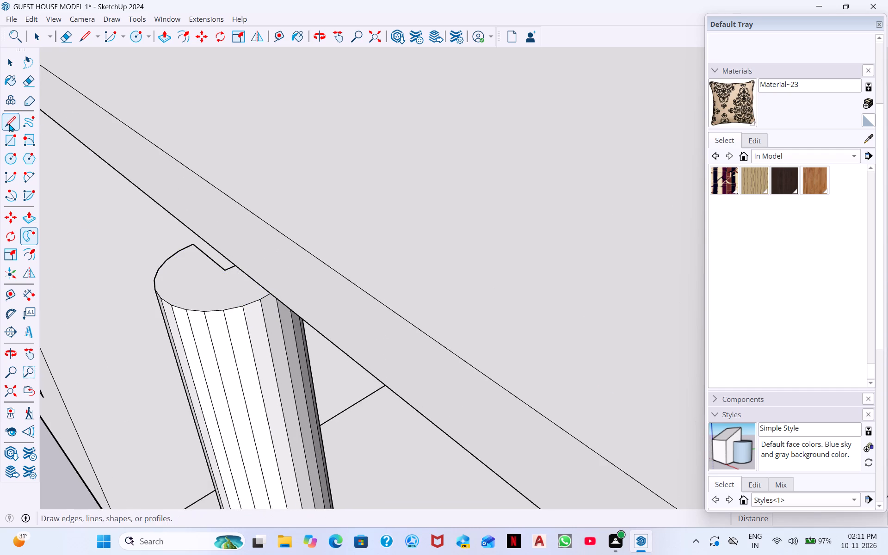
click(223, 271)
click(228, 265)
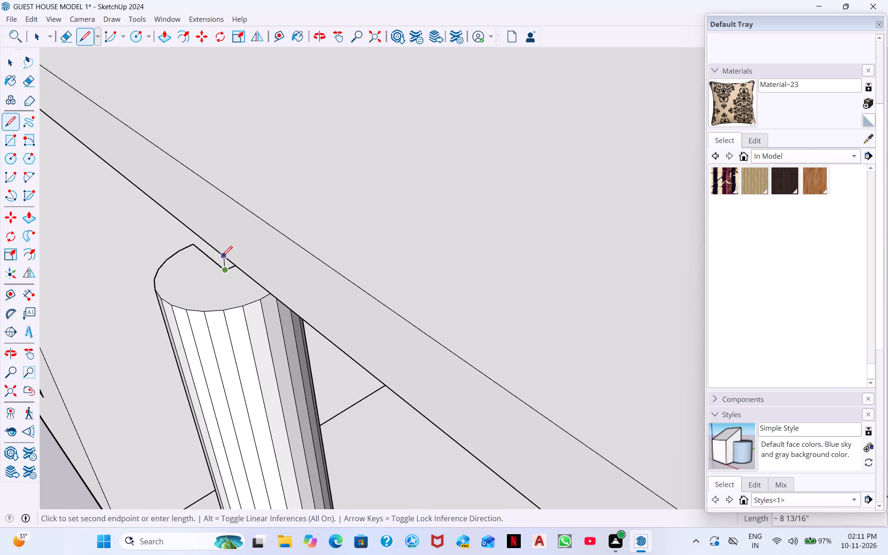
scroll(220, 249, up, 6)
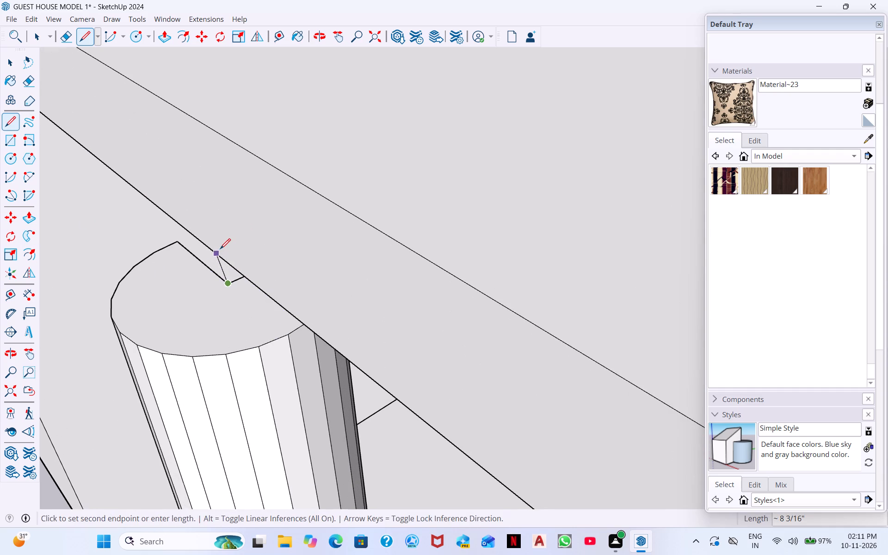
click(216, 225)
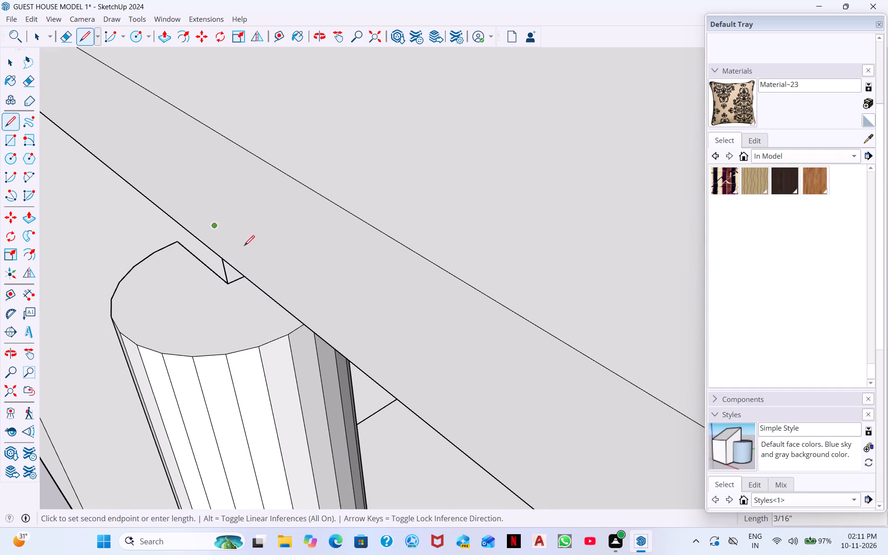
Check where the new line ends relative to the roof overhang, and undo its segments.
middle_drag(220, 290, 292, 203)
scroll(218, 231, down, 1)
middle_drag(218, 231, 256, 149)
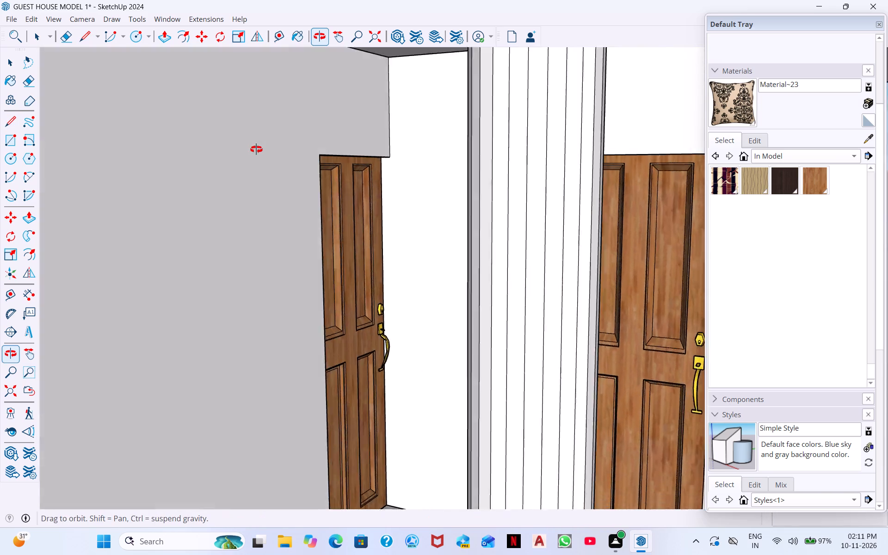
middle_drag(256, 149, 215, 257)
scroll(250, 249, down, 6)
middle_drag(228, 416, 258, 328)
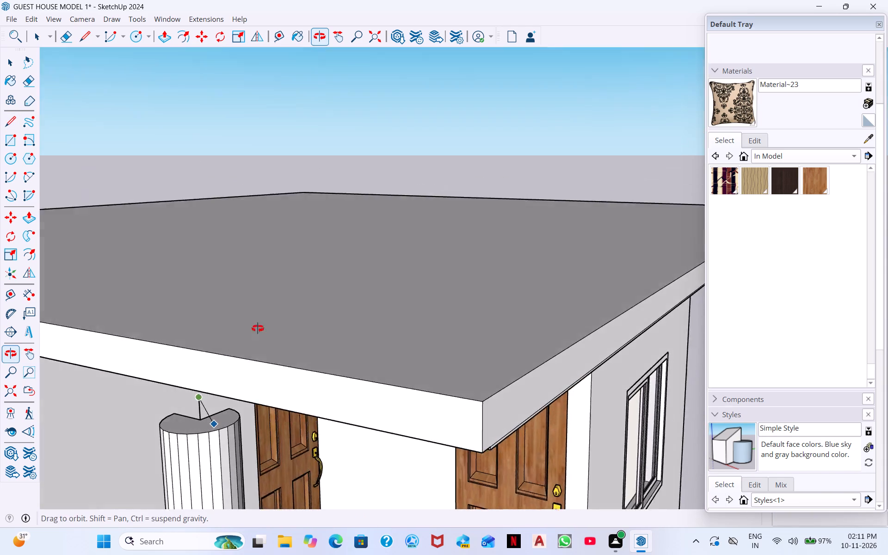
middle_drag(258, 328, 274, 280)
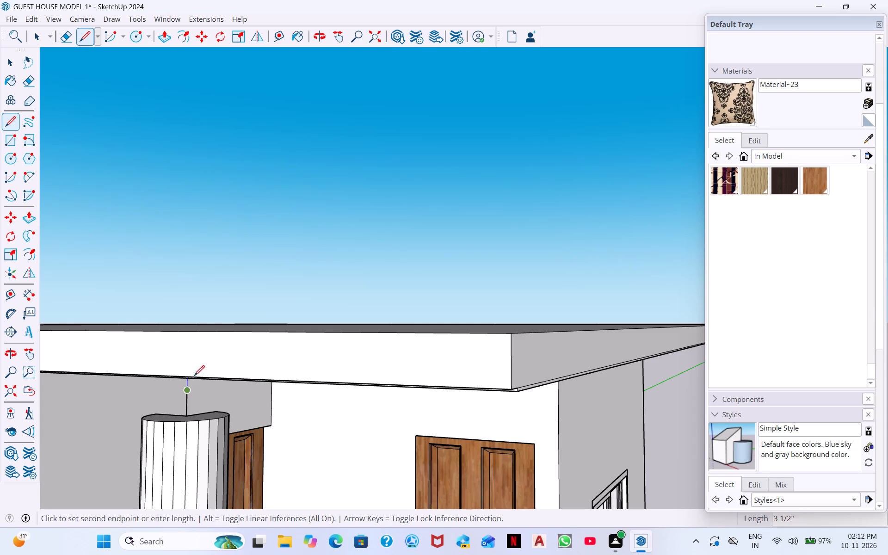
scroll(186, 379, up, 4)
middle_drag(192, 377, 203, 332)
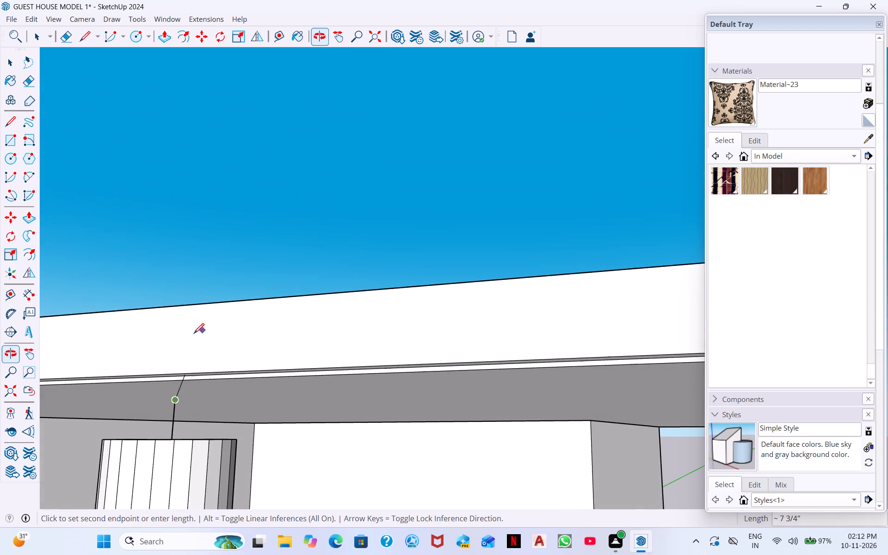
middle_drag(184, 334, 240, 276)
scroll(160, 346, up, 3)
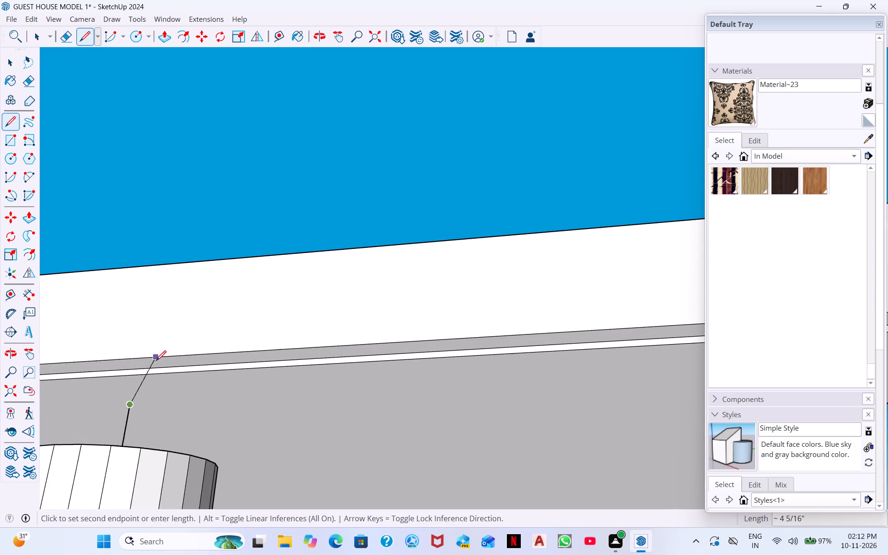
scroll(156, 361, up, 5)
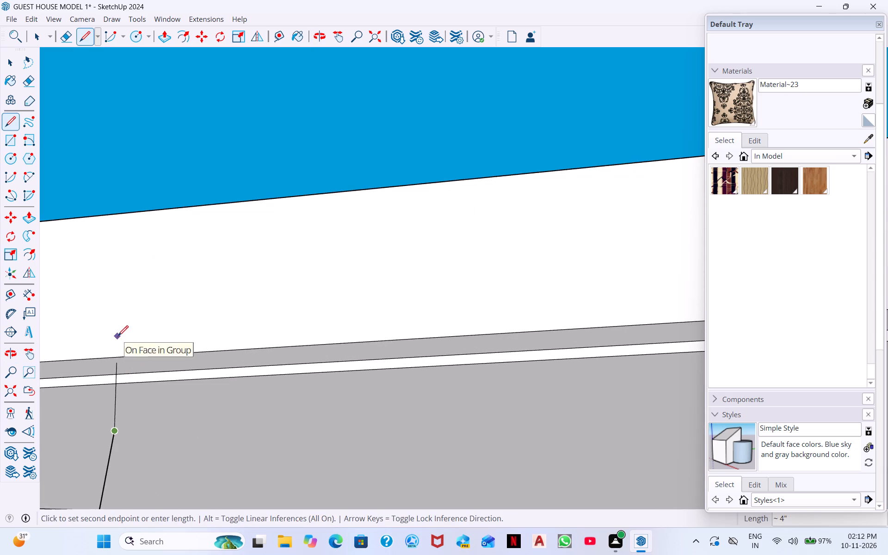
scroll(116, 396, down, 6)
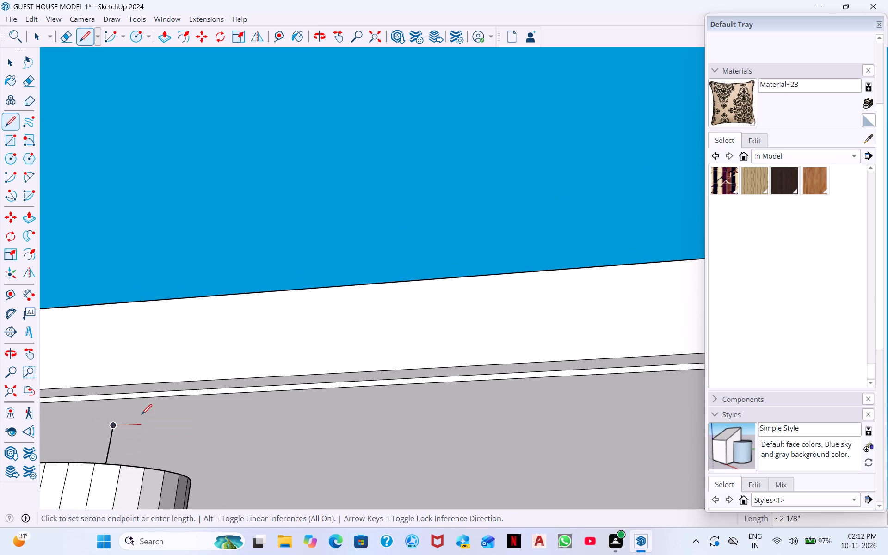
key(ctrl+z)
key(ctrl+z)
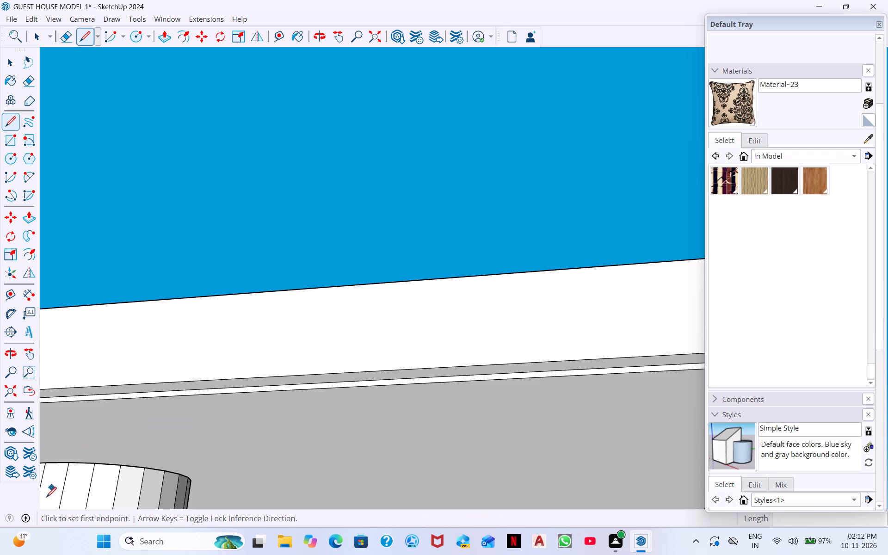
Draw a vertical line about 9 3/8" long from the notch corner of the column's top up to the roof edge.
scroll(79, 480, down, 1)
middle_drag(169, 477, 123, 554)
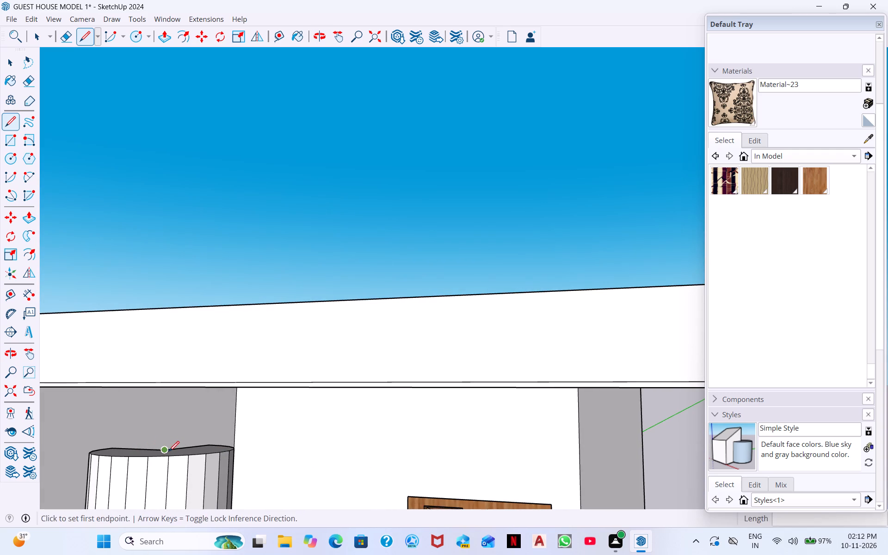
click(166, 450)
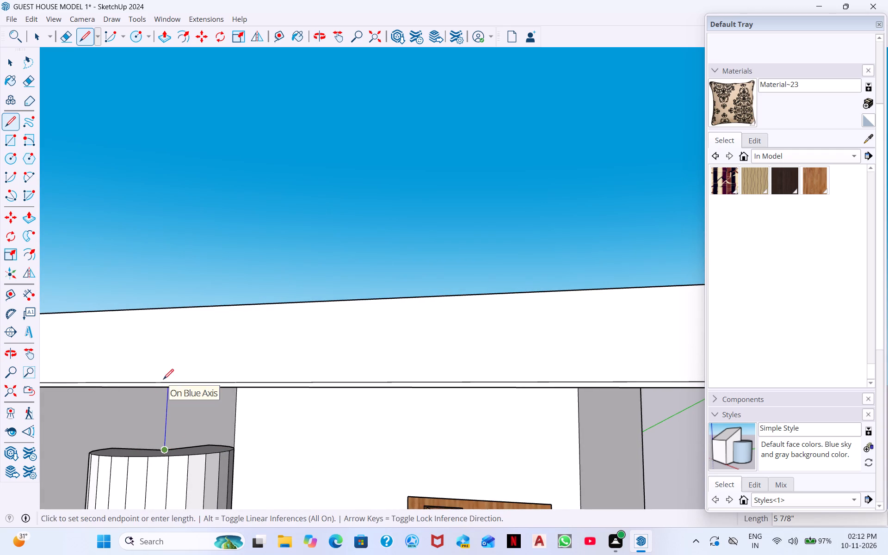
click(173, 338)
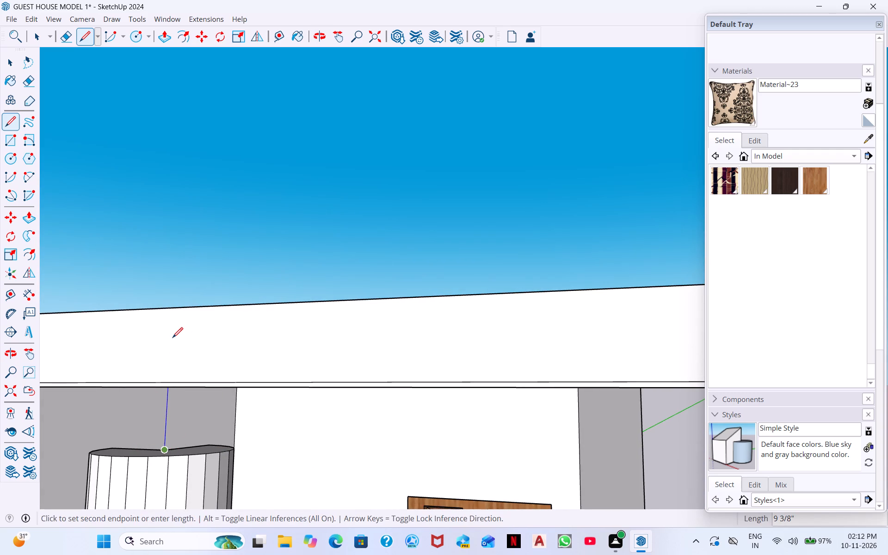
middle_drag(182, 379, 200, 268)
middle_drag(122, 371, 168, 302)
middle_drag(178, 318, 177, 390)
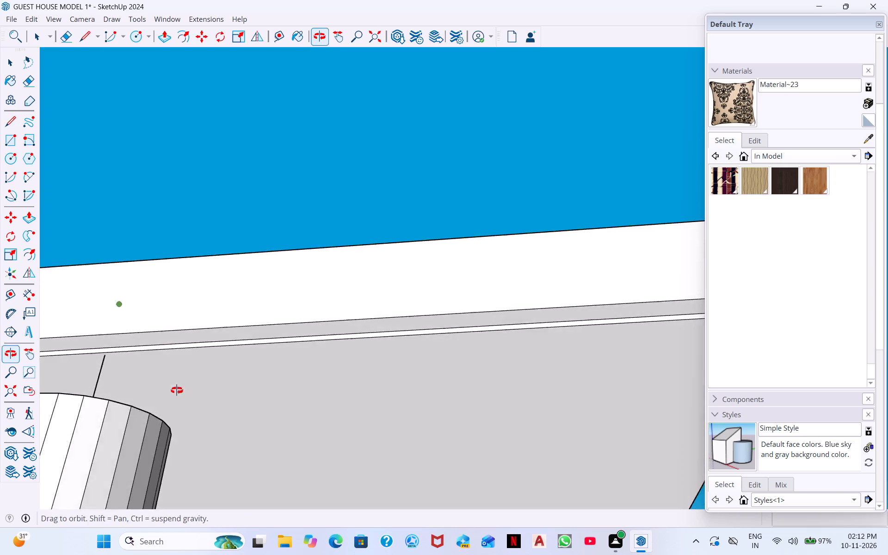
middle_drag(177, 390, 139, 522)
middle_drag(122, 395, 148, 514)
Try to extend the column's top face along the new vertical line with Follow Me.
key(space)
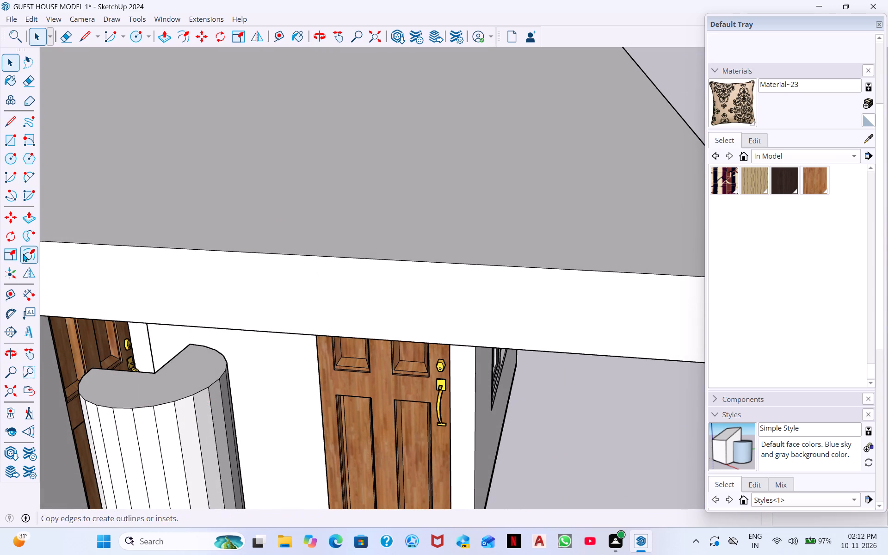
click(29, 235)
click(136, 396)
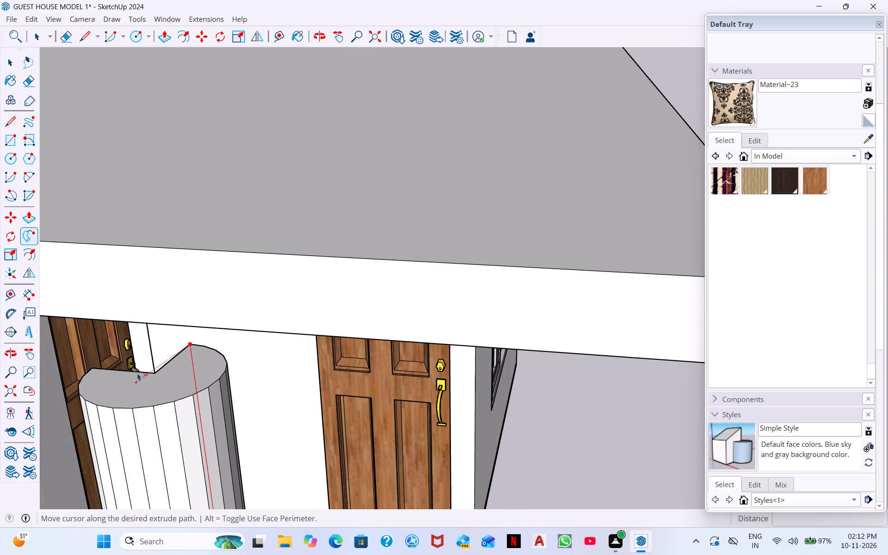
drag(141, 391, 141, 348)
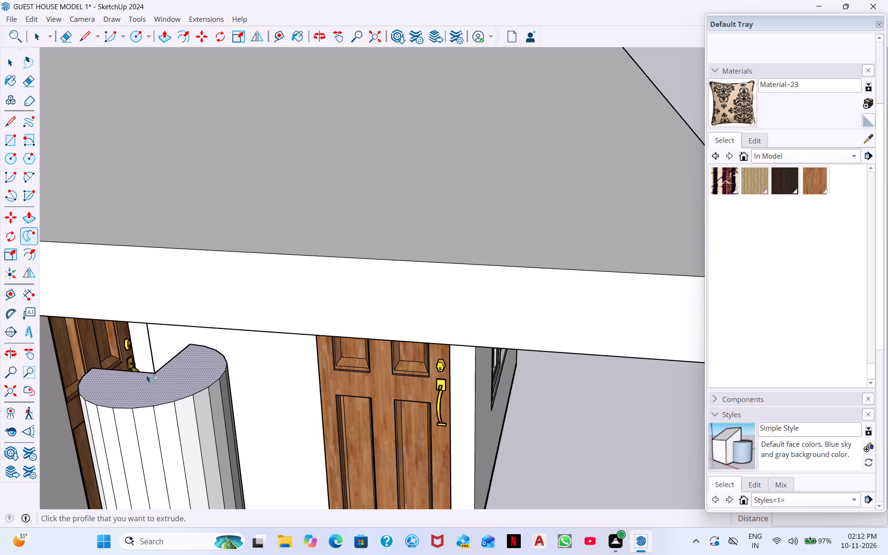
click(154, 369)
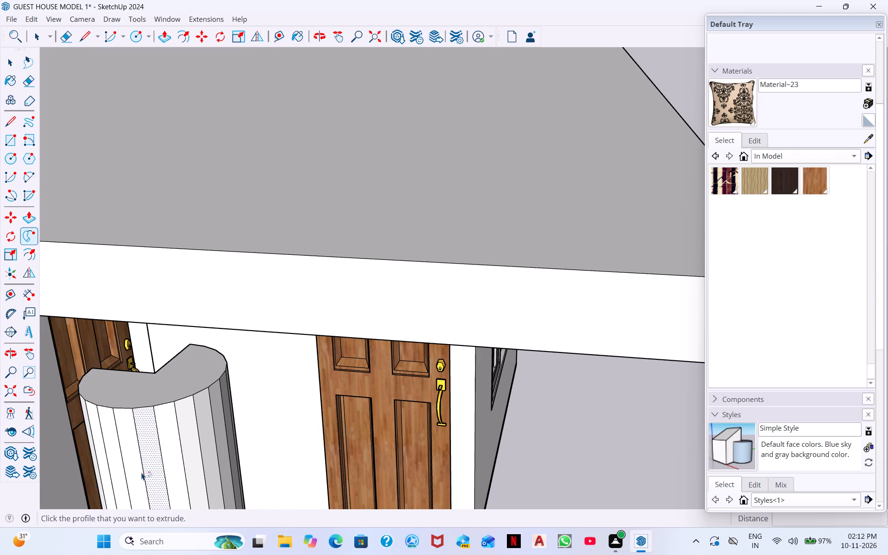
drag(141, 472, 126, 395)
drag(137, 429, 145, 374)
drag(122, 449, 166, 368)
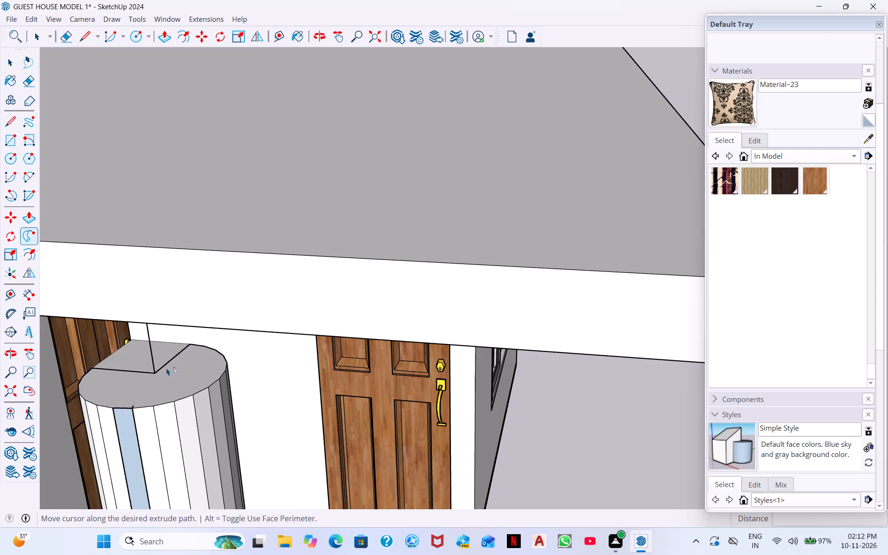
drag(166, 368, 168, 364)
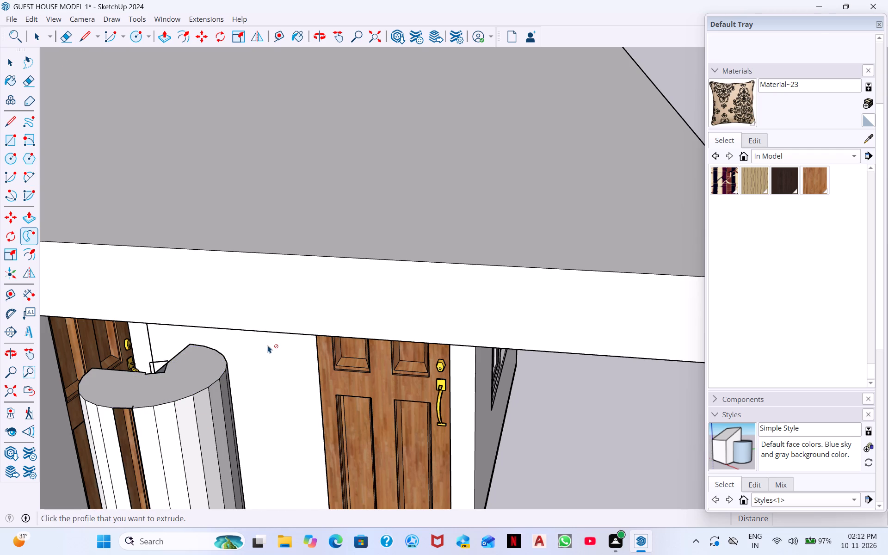
Undo the Follow Me attempts and the added line, back to before the round column was extruded.
key(ctrl+z)
key(ctrl+z)
key(ctrl+z)
key(ctrl+z)
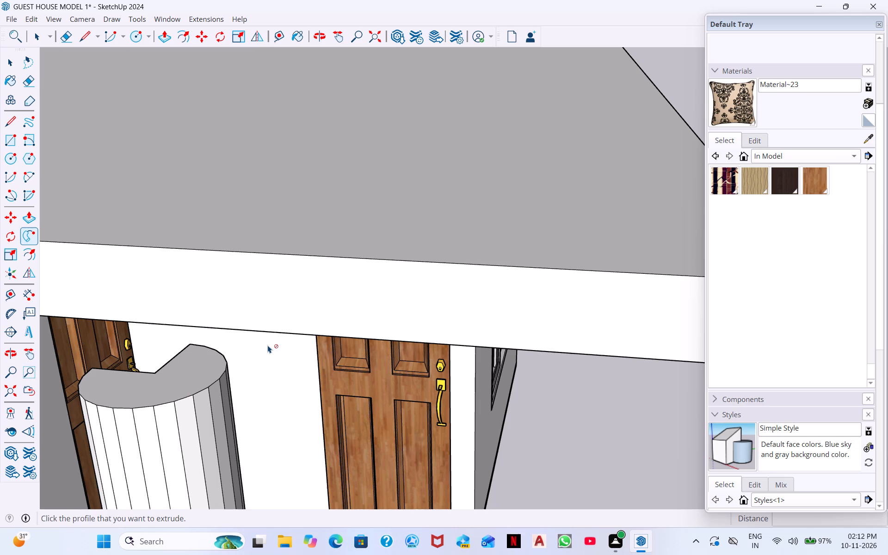
key(ctrl+z)
key(ctrl+z)
key(ctrl+z)
Extend the porch corner's vertical guide line from its upper end straight up to the roof's edge face.
scroll(273, 307, down, 5)
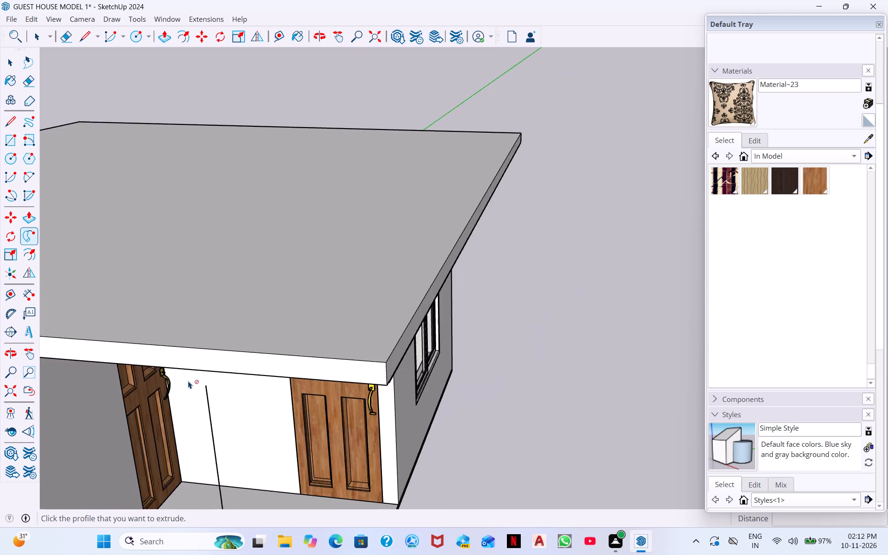
scroll(188, 381, down, 3)
middle_drag(232, 475, 286, 340)
scroll(286, 340, down, 3)
scroll(335, 125, up, 6)
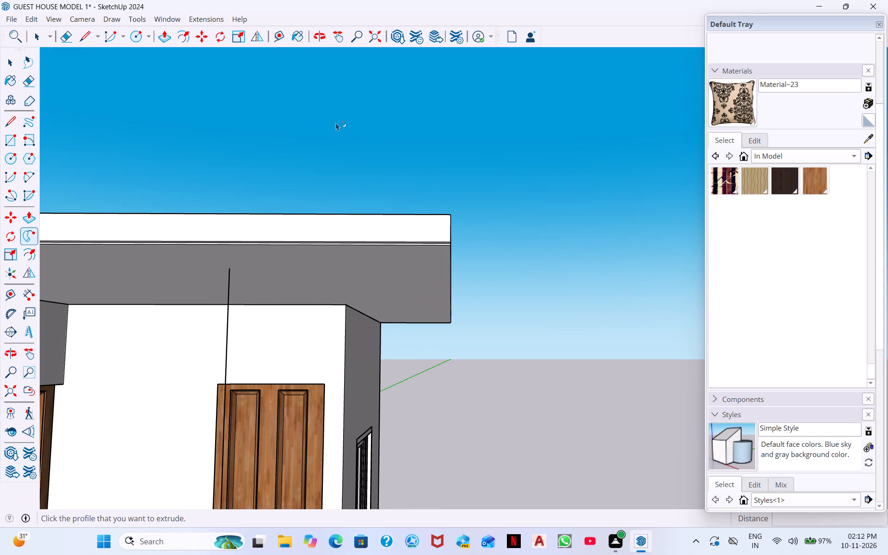
scroll(219, 240, up, 4)
scroll(253, 257, up, 5)
middle_drag(262, 265, 258, 375)
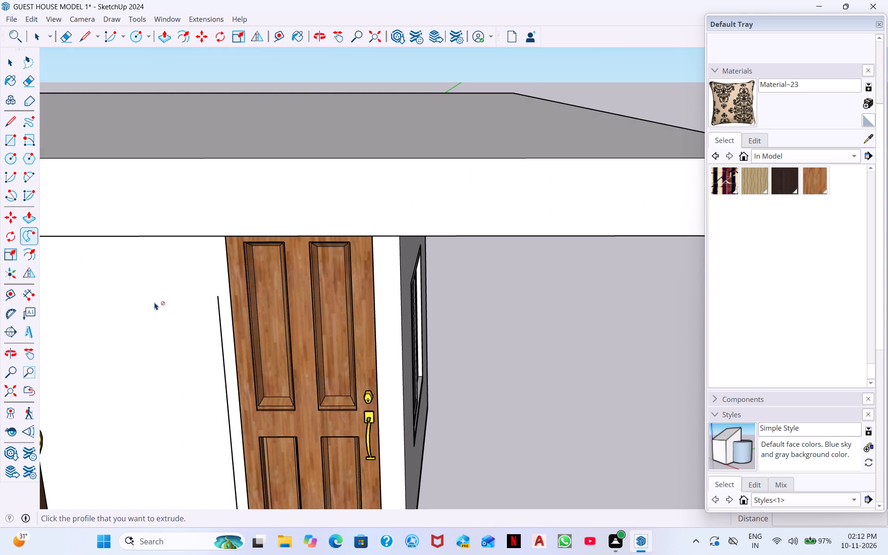
click(85, 33)
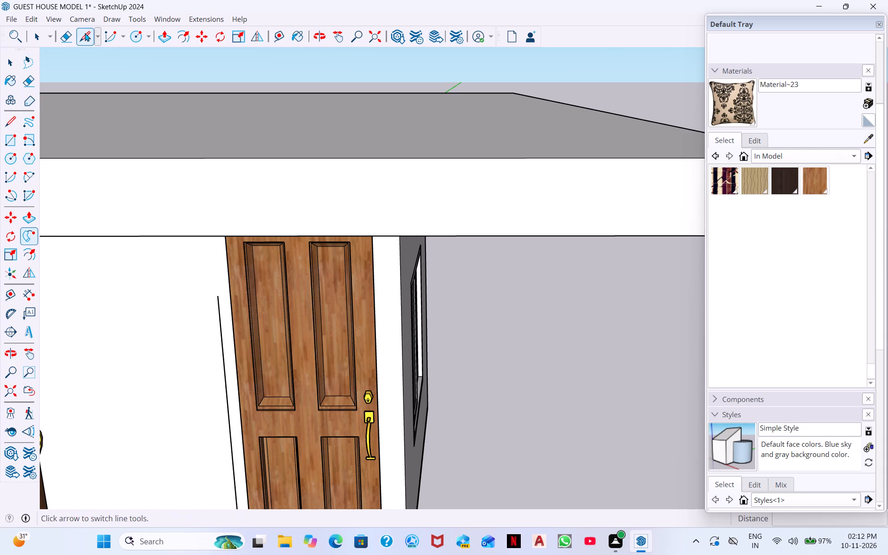
double_click(218, 297)
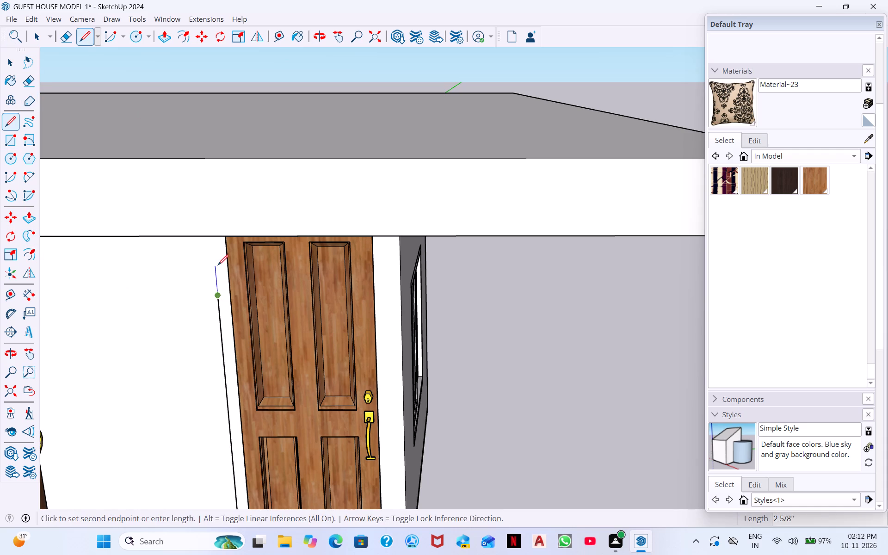
click(212, 213)
middle_drag(235, 246, 238, 245)
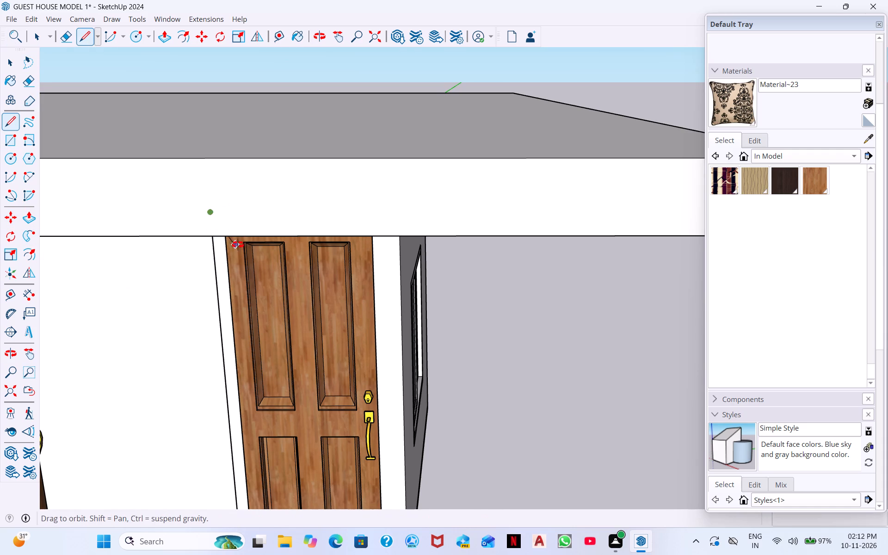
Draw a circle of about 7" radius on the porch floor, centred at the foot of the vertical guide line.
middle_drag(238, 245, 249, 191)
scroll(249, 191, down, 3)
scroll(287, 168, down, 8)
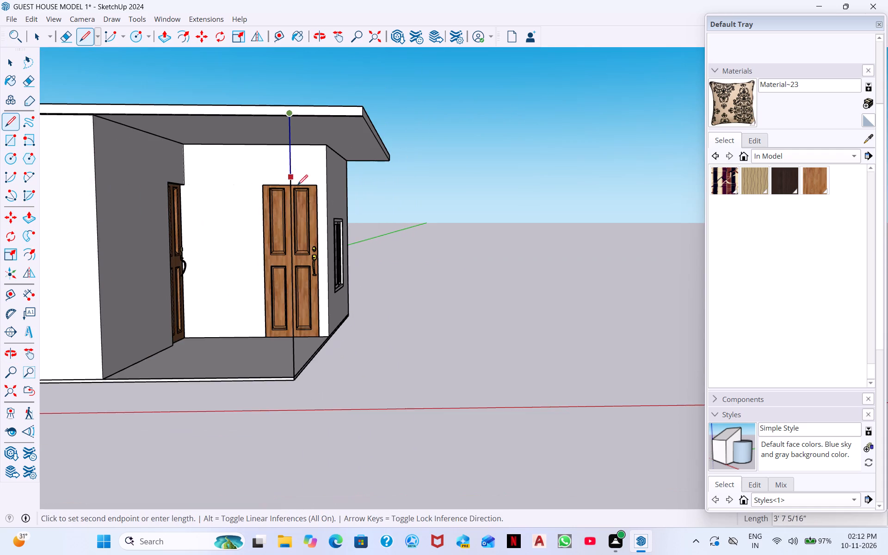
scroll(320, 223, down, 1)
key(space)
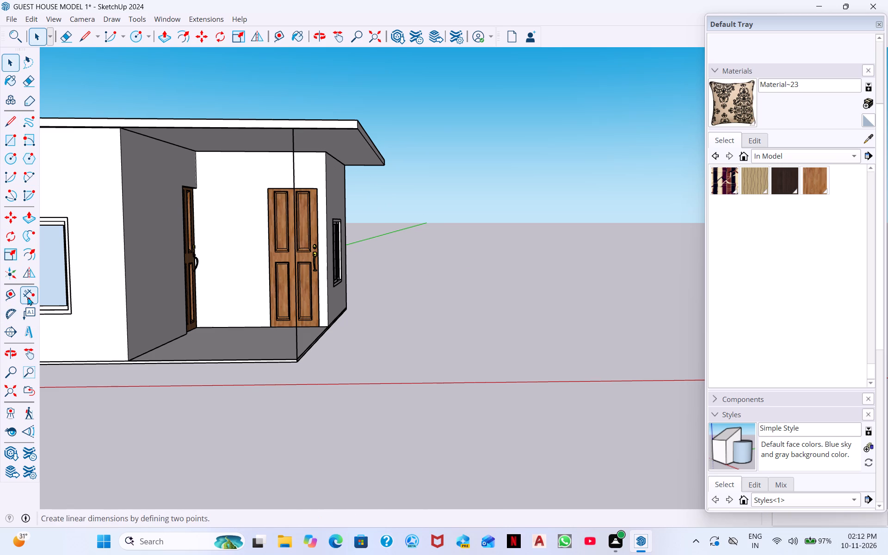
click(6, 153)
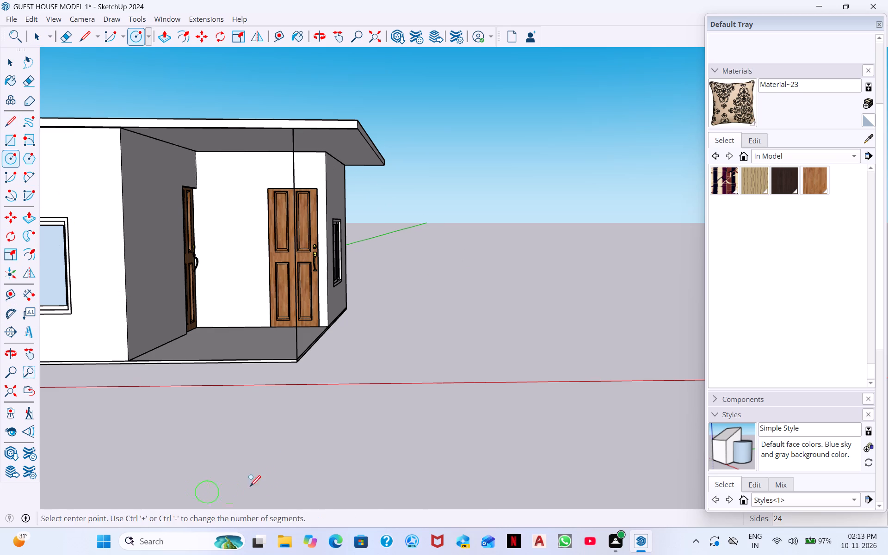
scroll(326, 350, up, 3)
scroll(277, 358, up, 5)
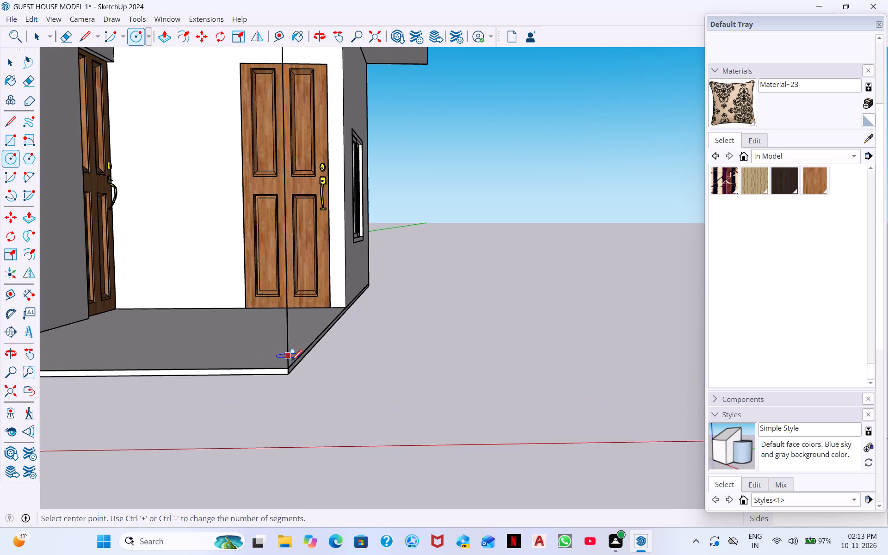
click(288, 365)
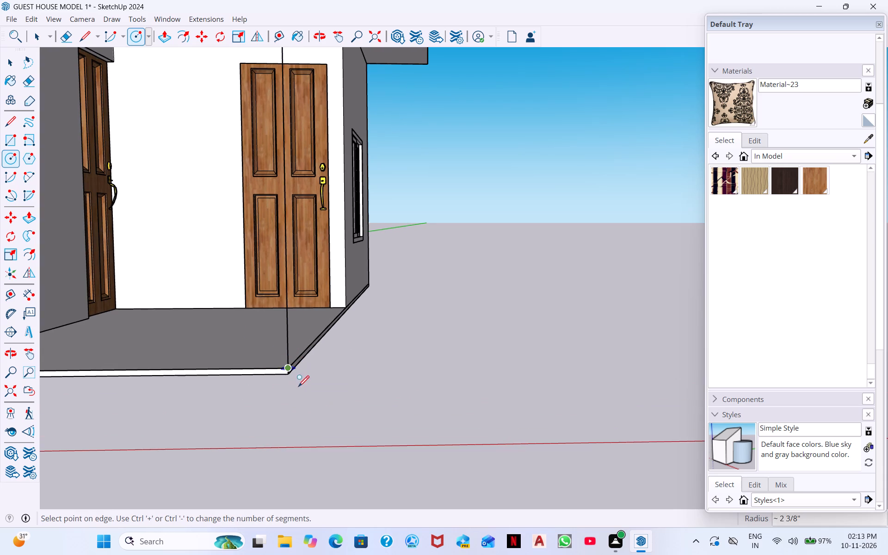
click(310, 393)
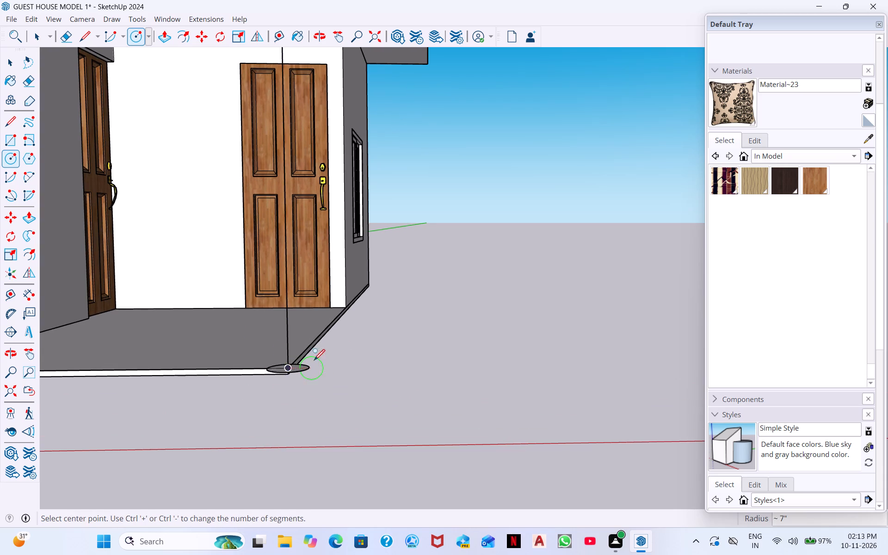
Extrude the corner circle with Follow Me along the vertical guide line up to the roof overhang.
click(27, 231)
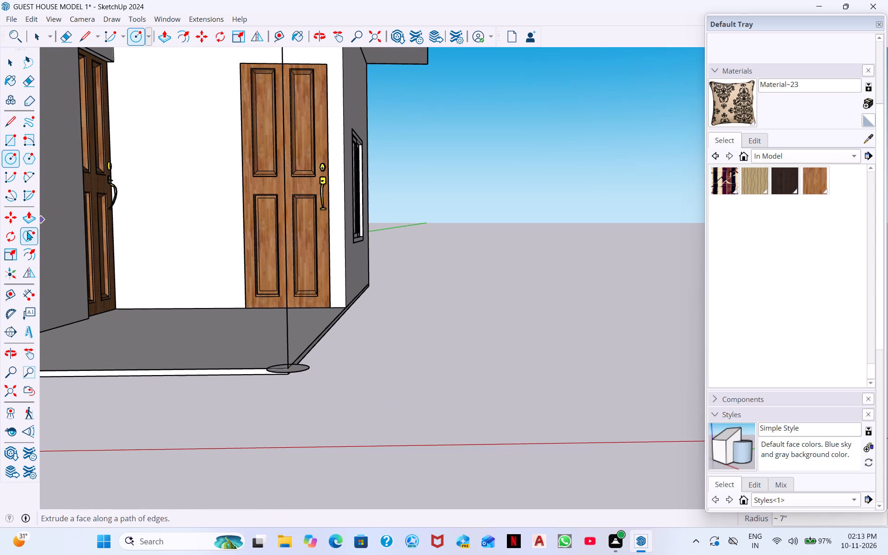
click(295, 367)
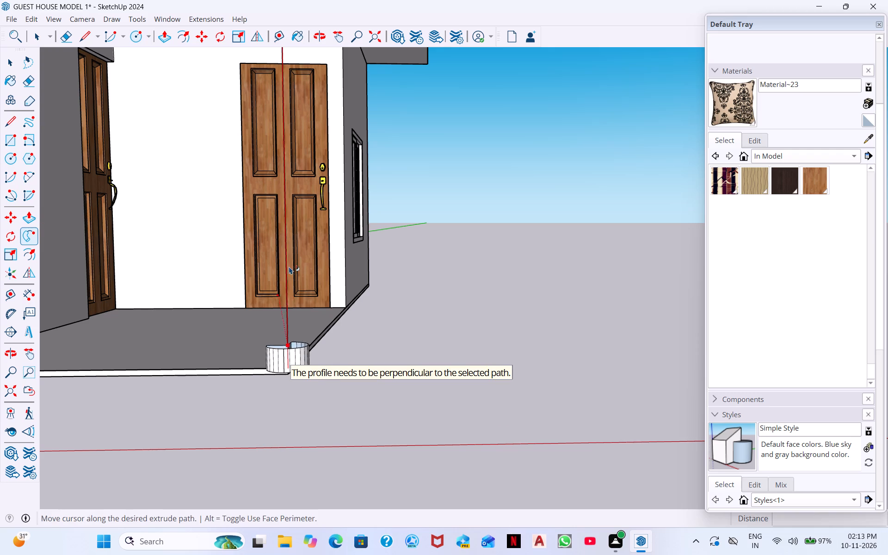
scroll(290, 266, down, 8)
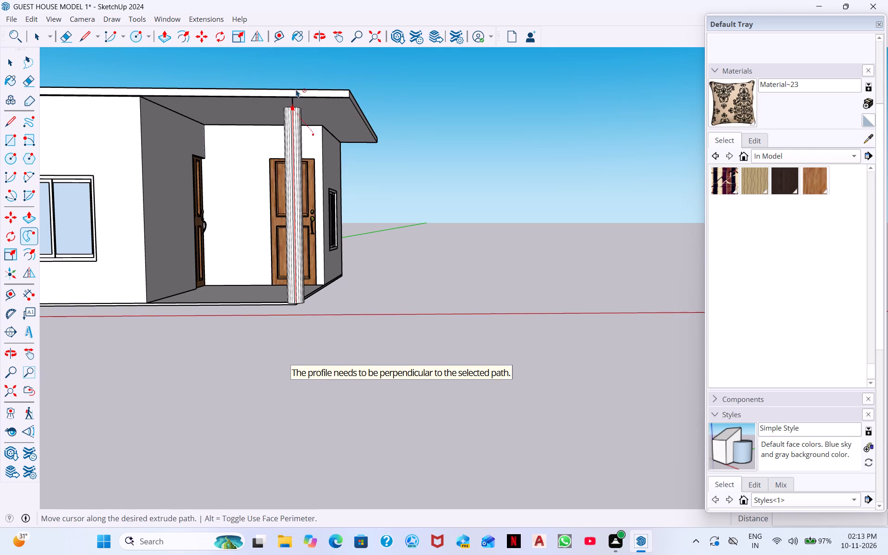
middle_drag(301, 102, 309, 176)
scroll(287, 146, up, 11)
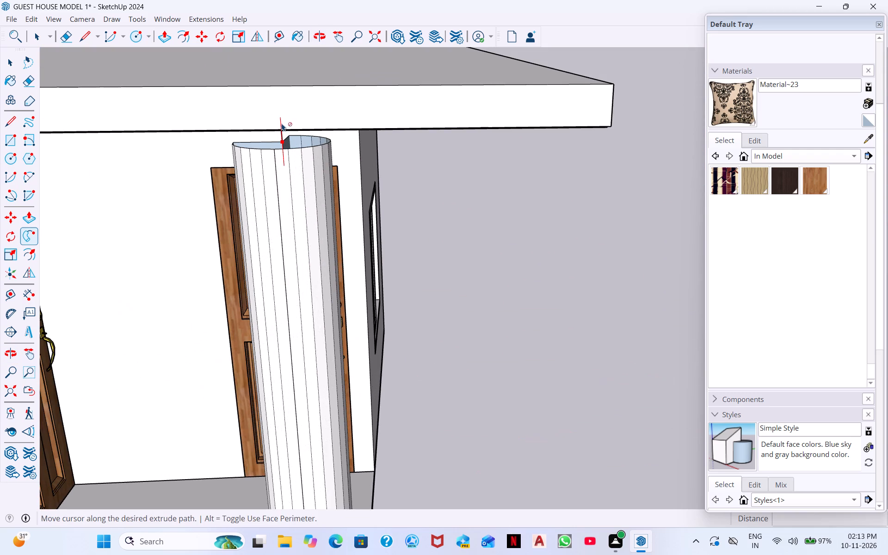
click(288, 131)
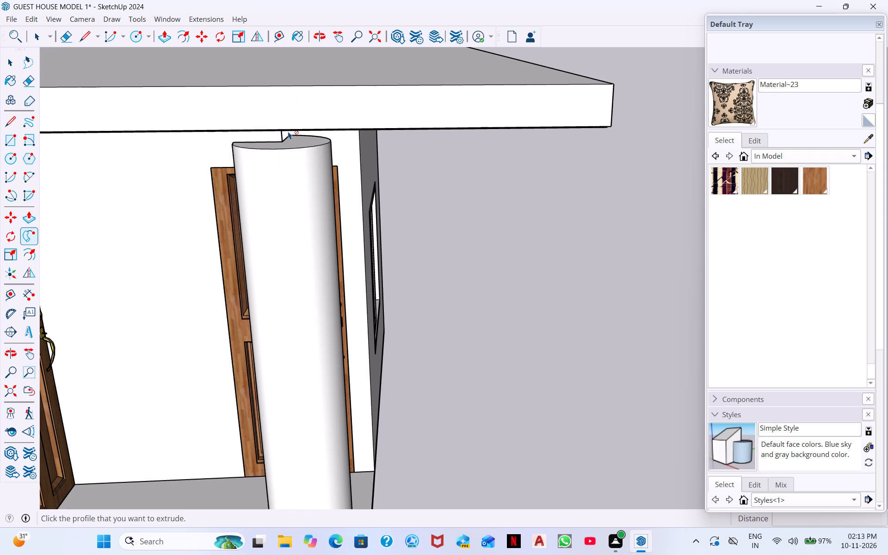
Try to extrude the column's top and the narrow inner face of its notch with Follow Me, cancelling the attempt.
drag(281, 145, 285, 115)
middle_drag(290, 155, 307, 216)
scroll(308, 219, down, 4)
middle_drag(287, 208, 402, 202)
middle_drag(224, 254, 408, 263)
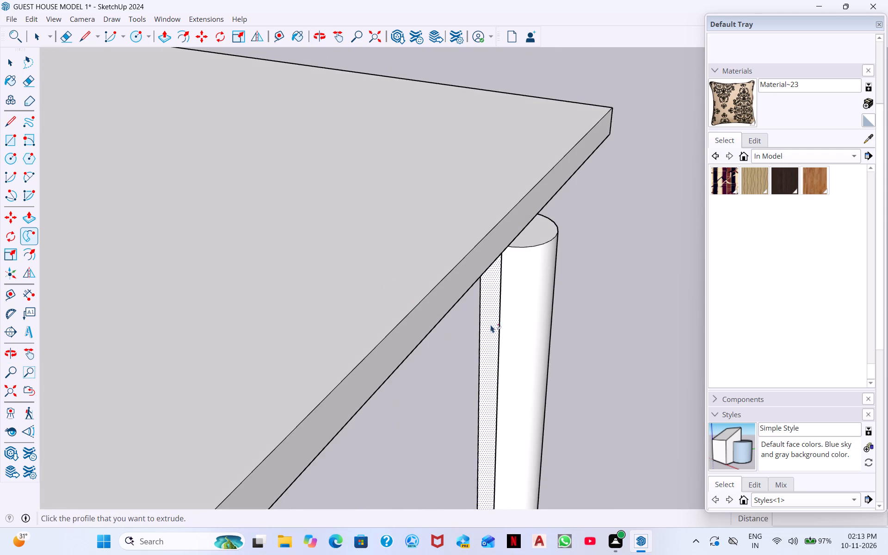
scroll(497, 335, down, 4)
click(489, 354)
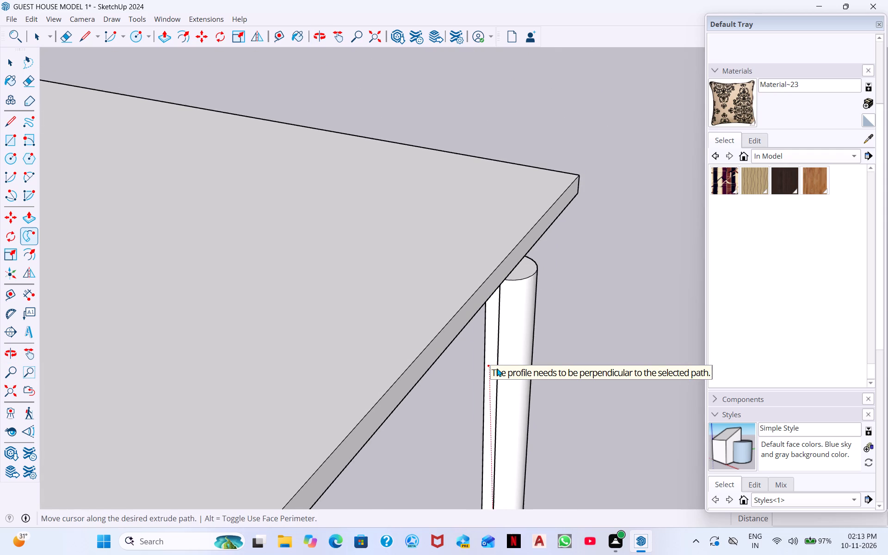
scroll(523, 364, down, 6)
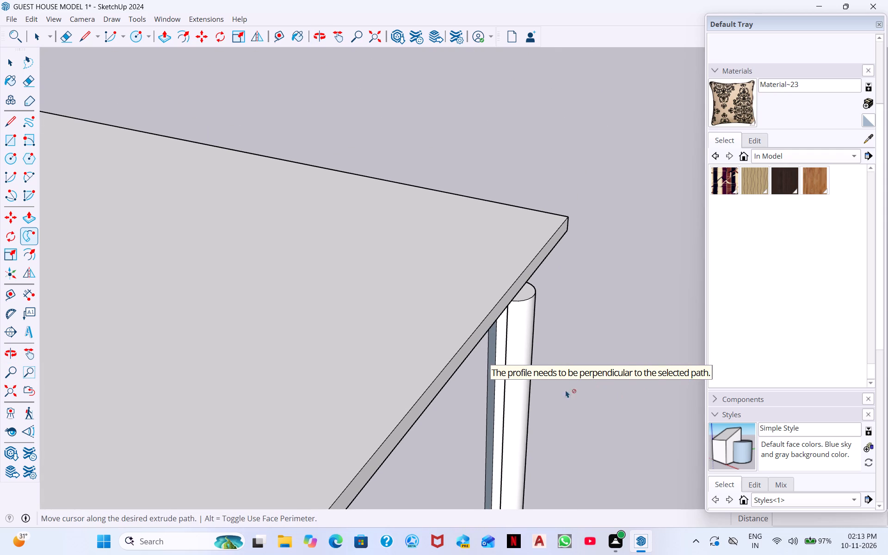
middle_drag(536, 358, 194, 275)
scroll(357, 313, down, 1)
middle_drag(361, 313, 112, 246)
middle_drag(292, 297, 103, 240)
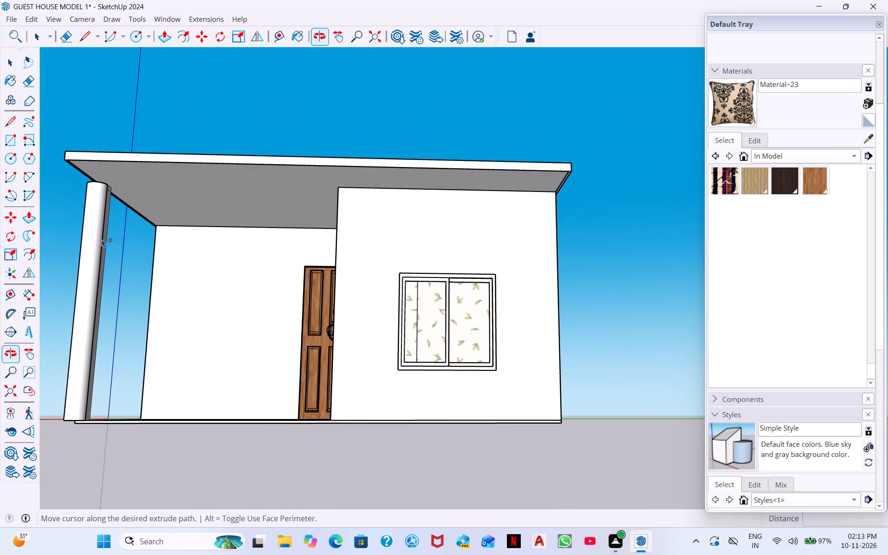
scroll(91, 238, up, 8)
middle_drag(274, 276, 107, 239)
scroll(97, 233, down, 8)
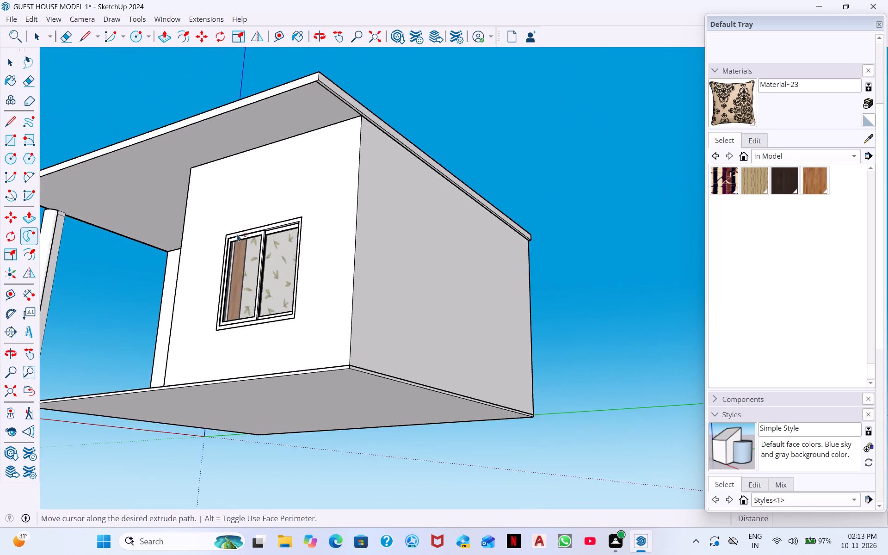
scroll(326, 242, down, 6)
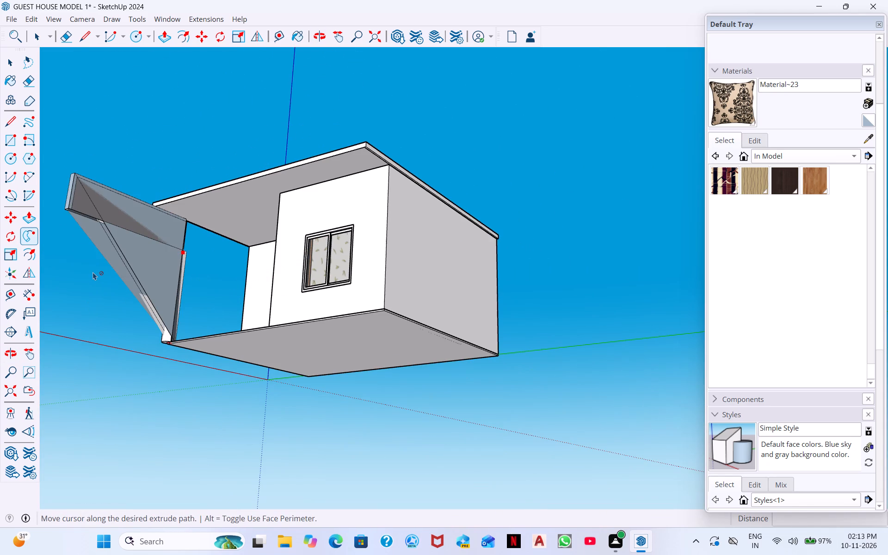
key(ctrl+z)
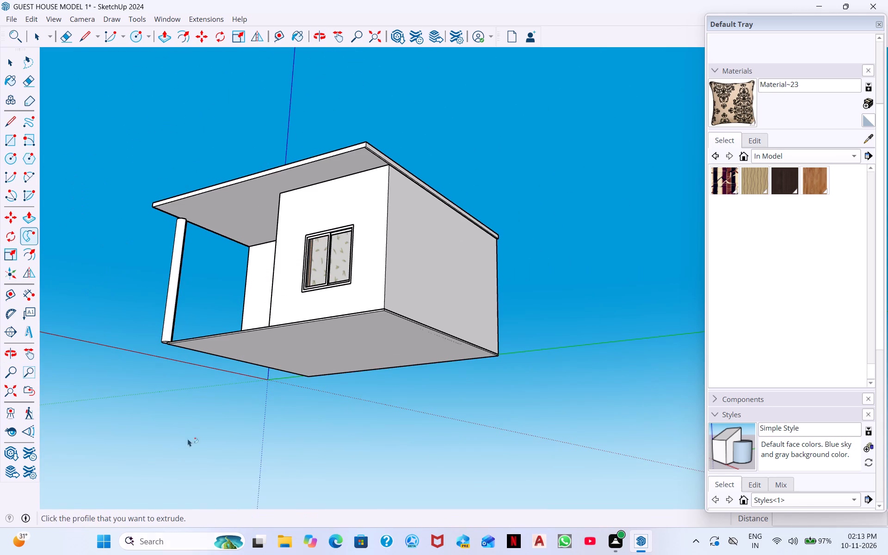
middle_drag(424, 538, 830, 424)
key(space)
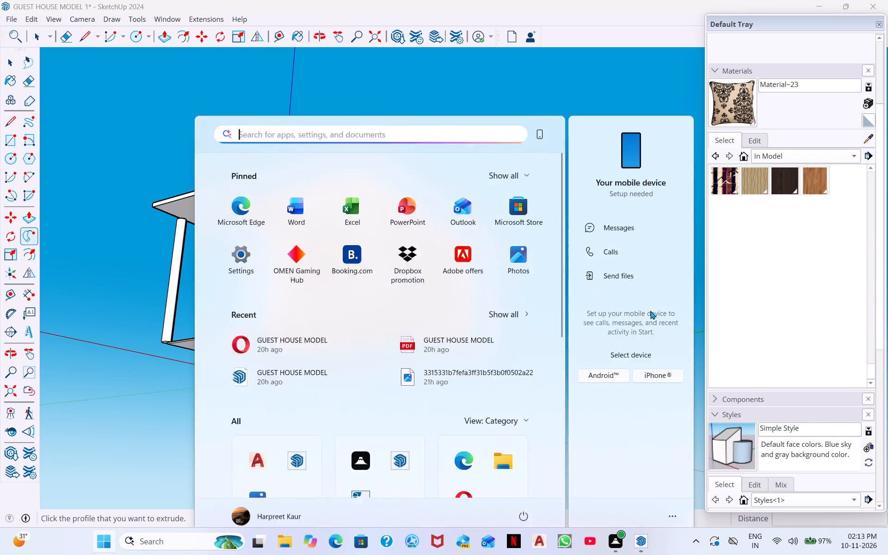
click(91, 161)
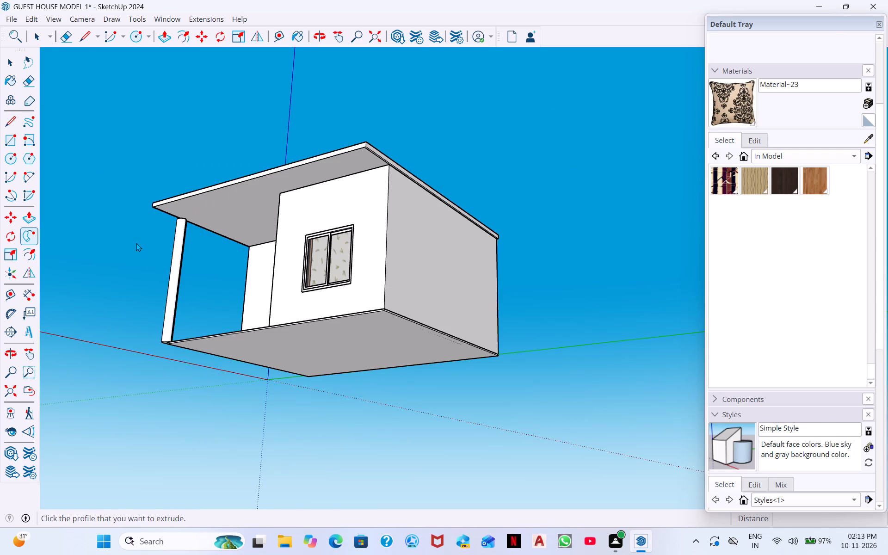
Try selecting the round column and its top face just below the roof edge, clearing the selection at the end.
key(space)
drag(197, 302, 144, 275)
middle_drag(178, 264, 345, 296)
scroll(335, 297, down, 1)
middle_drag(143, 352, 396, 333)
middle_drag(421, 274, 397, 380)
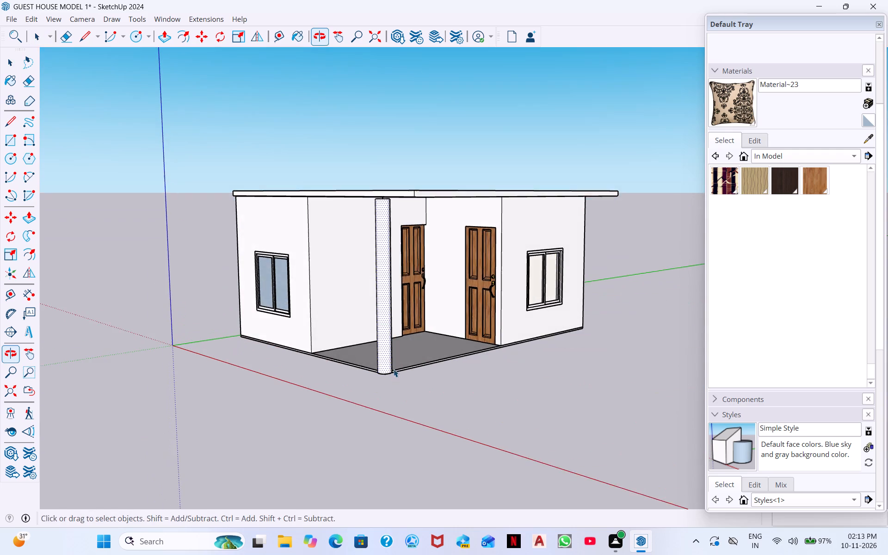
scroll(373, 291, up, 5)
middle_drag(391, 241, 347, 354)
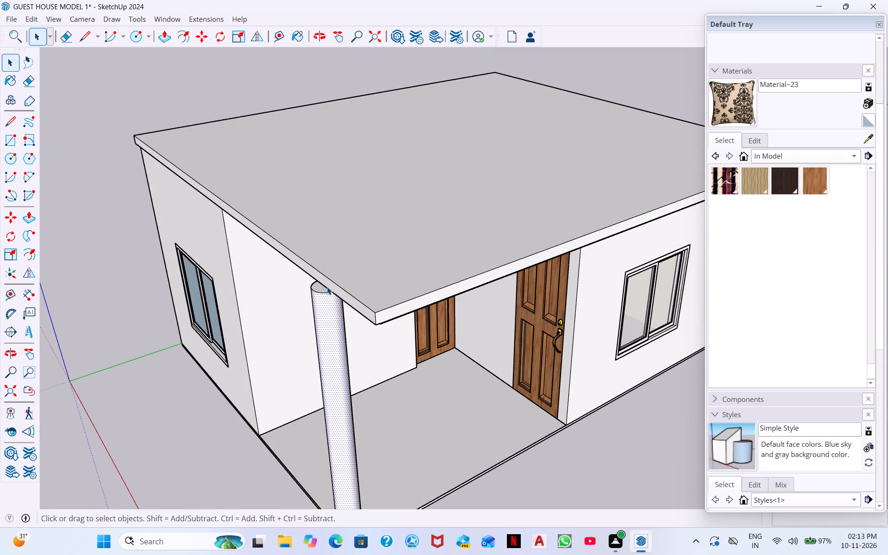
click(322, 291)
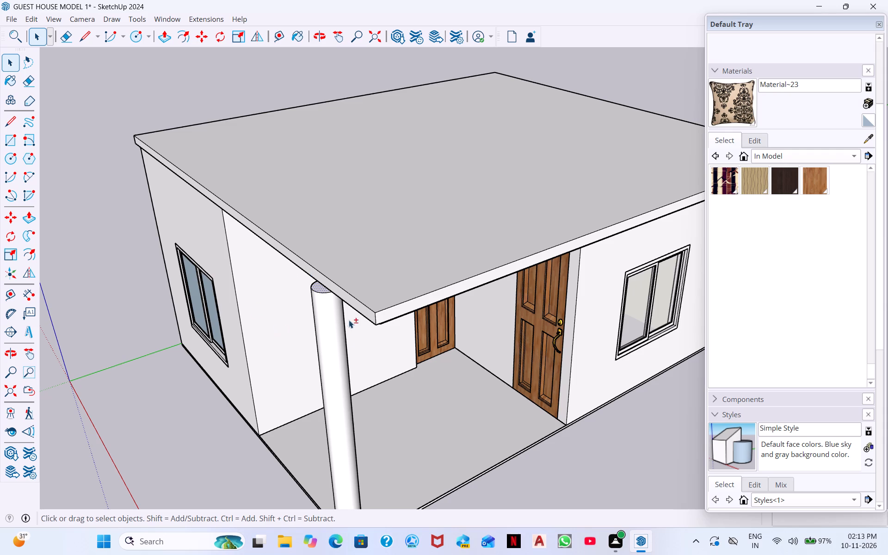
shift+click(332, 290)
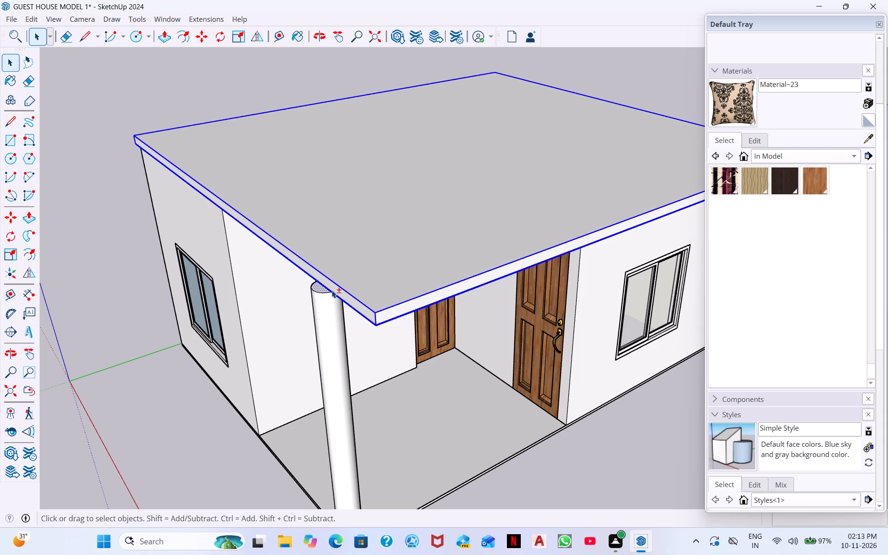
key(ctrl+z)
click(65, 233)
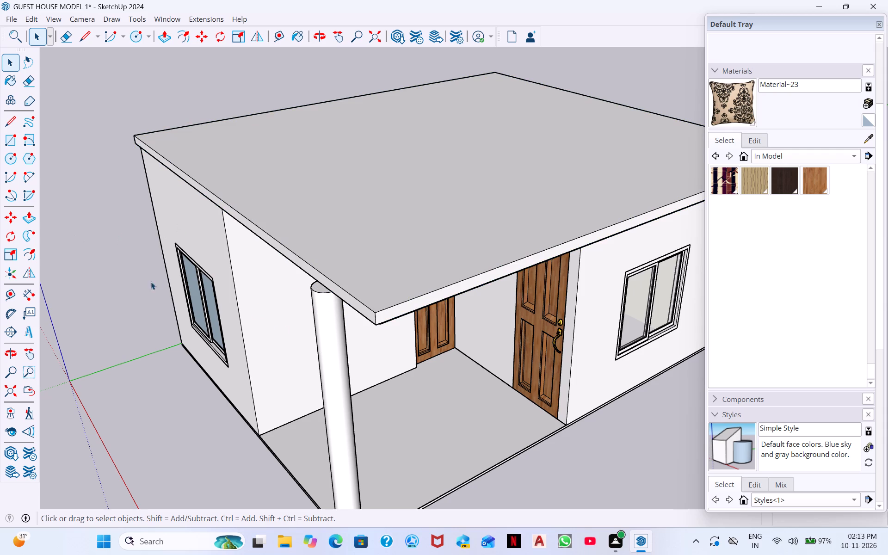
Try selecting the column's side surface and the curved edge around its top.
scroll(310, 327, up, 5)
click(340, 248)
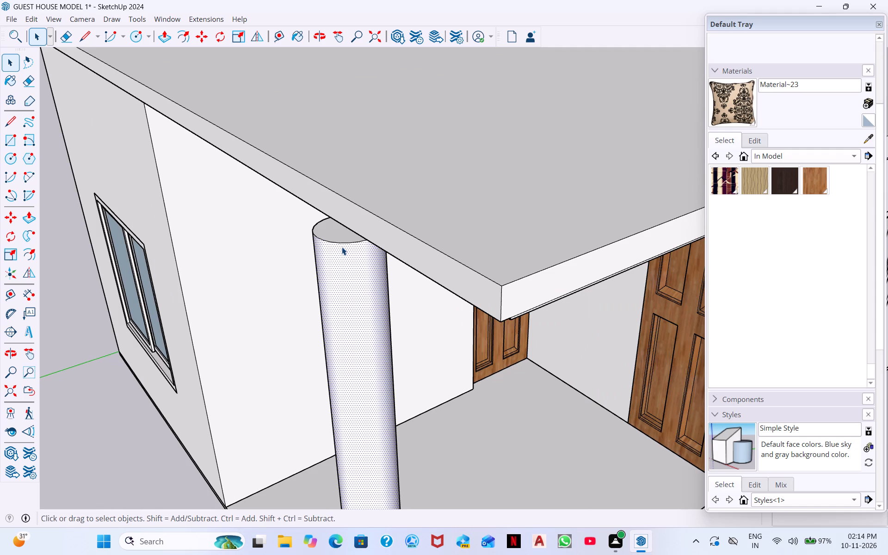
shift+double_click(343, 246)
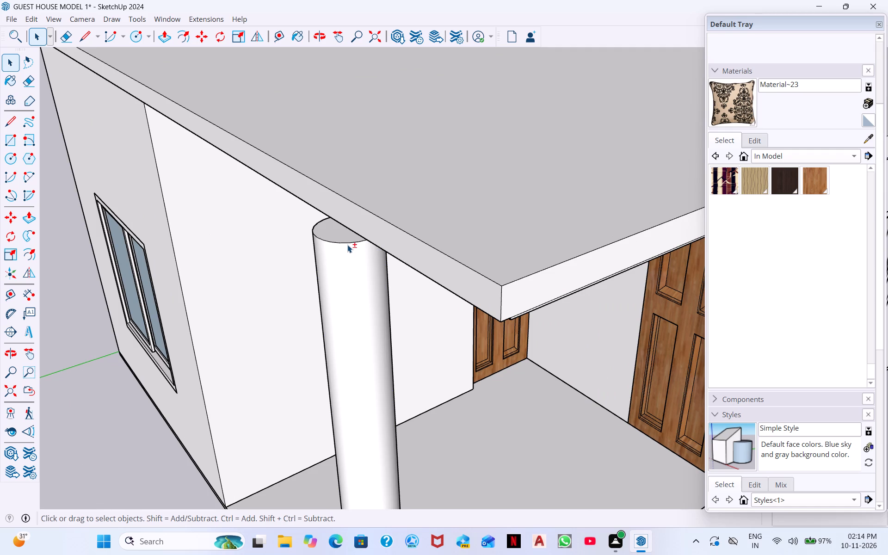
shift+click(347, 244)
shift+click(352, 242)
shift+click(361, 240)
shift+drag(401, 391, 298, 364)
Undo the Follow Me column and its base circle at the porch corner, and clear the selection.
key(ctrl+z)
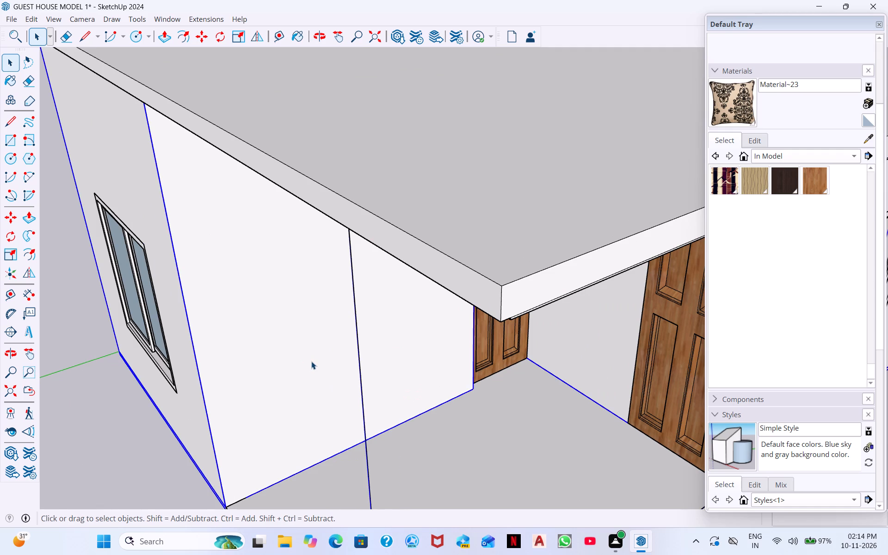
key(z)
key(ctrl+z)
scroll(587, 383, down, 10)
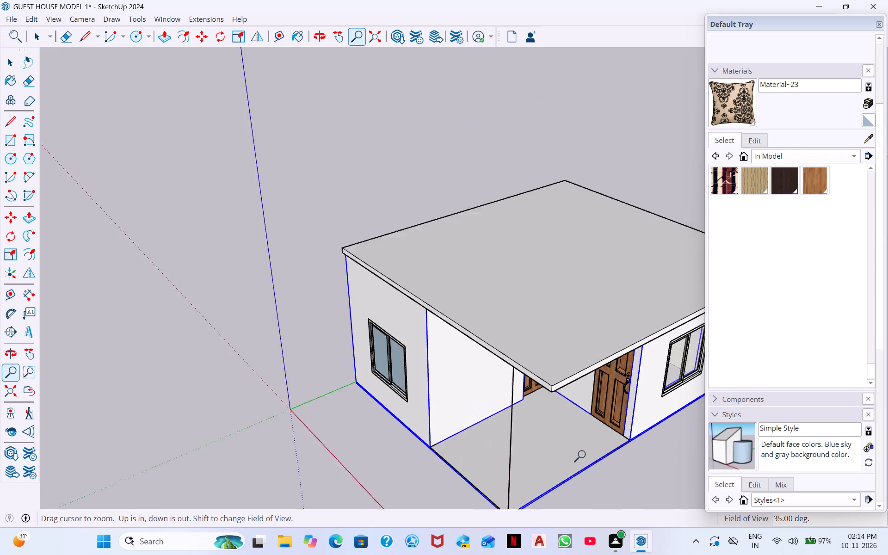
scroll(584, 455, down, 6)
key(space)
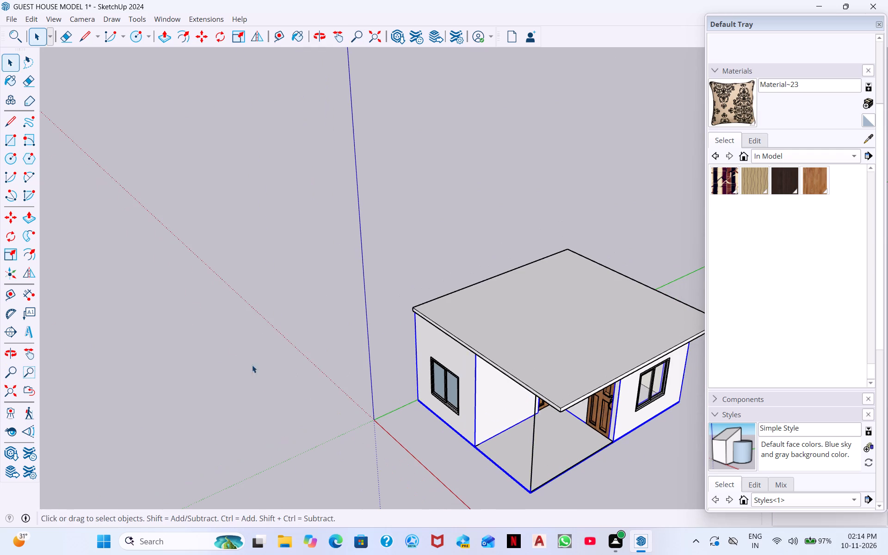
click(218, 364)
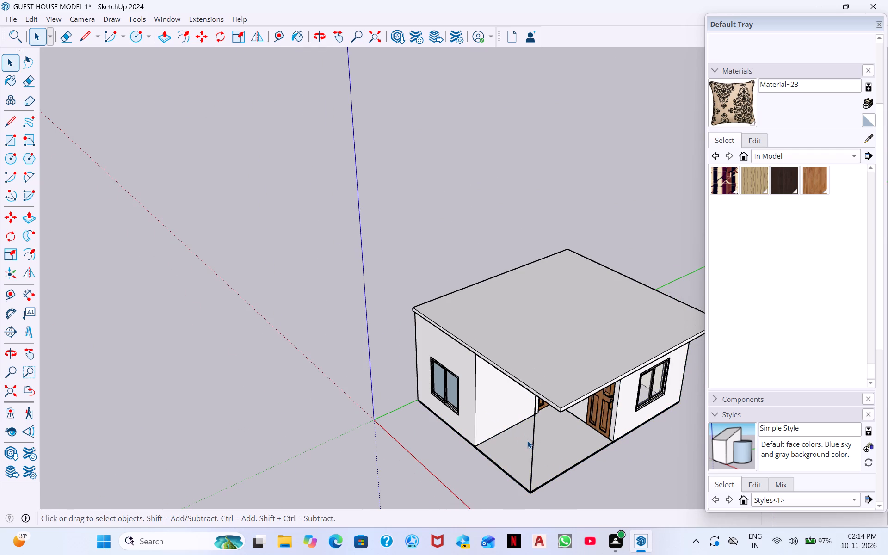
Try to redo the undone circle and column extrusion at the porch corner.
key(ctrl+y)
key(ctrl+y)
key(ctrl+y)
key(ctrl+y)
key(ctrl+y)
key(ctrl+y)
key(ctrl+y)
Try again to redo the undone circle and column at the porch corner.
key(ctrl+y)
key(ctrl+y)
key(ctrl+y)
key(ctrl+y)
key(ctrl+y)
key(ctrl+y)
Select the whole house, save the guest house model, and clear the selection.
scroll(521, 524, down, 1)
middle_drag(526, 531, 531, 483)
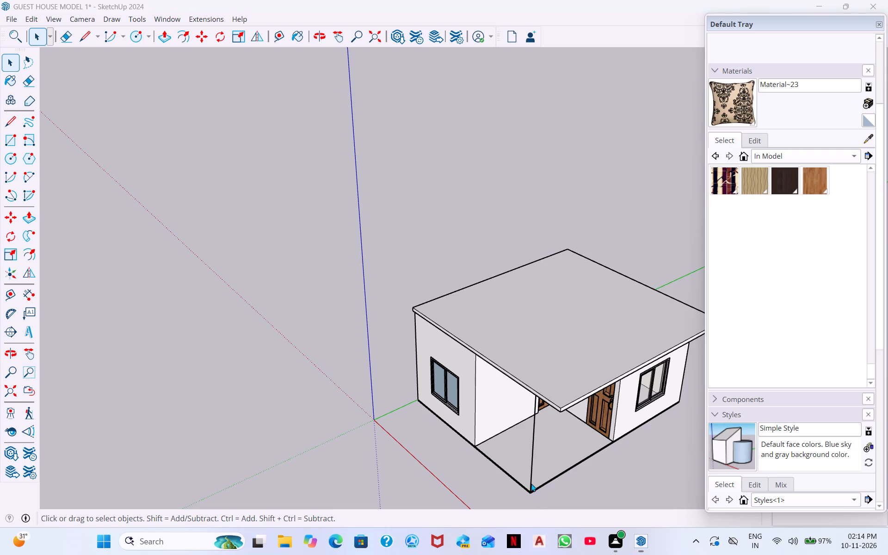
middle_drag(531, 483, 465, 329)
scroll(281, 205, down, 3)
scroll(458, 265, down, 1)
middle_drag(489, 267, 340, 211)
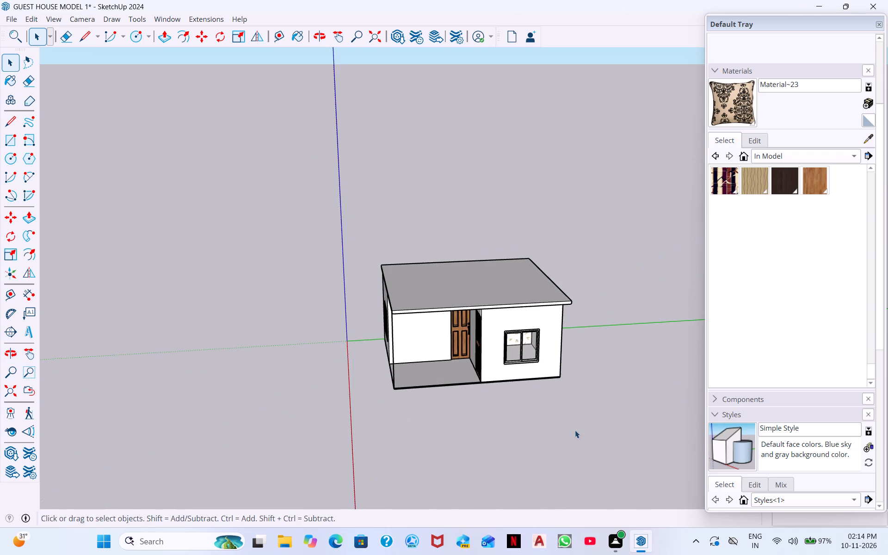
key(space)
drag(634, 410, 333, 231)
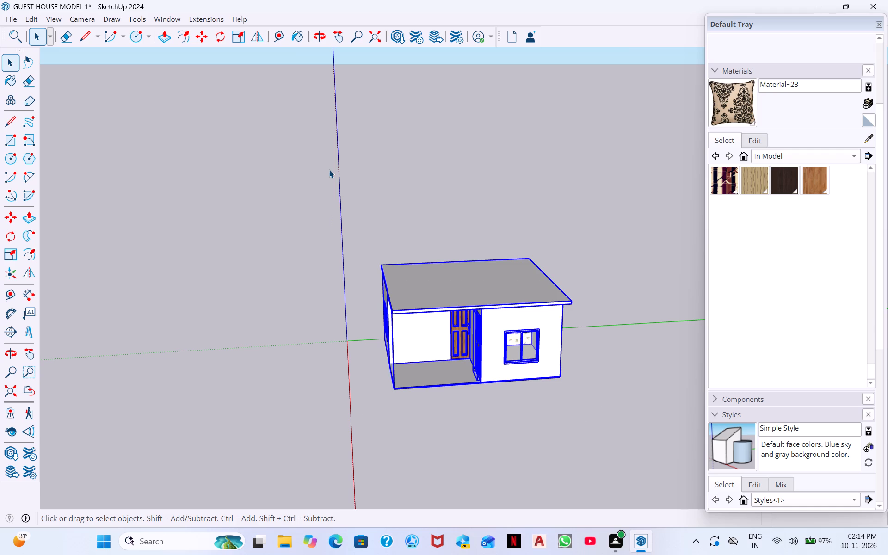
key(ctrl+s)
key(space)
click(140, 297)
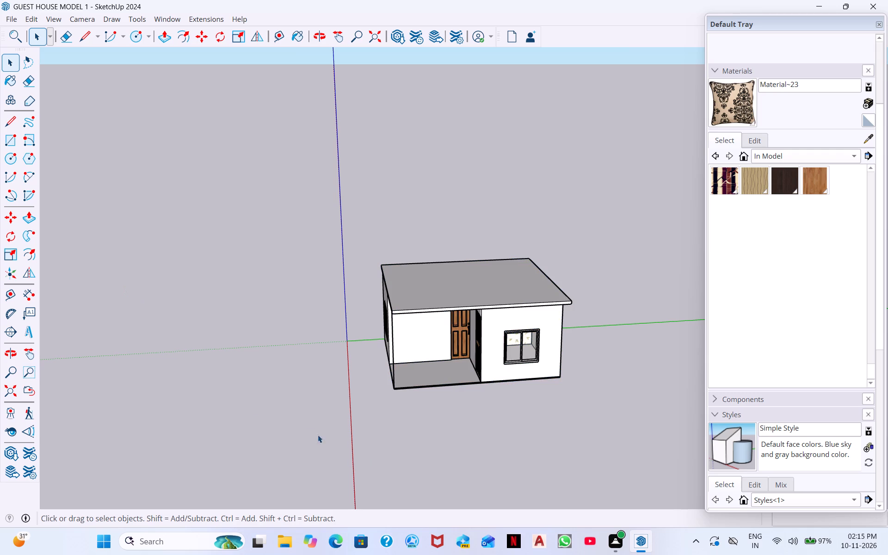
Browse the style collections and list the styles in the In Model collection.
middle_drag(537, 459, 463, 339)
scroll(543, 352, up, 2)
scroll(549, 373, down, 1)
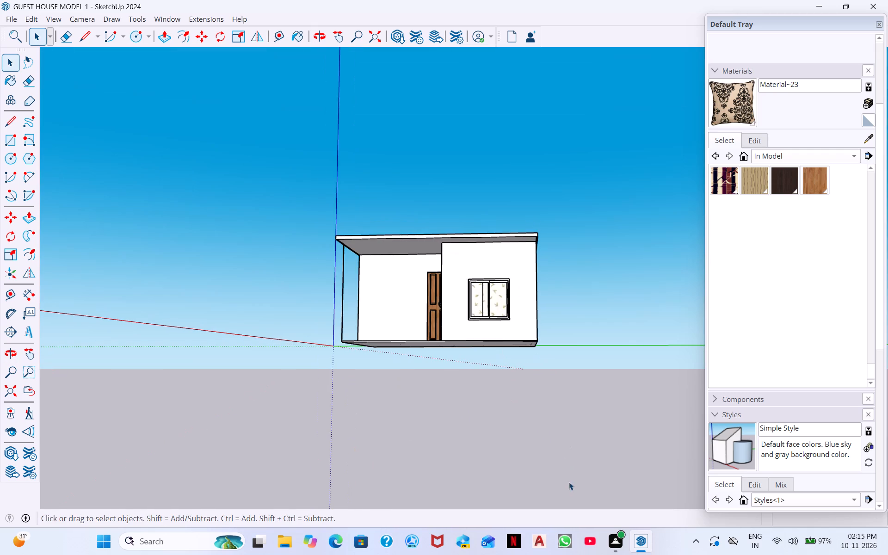
middle_drag(523, 388, 526, 483)
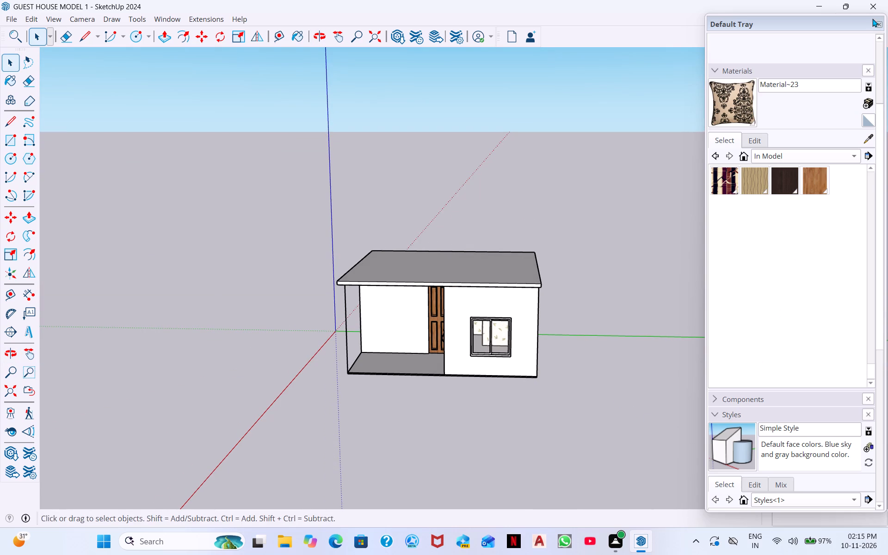
scroll(774, 393, down, 3)
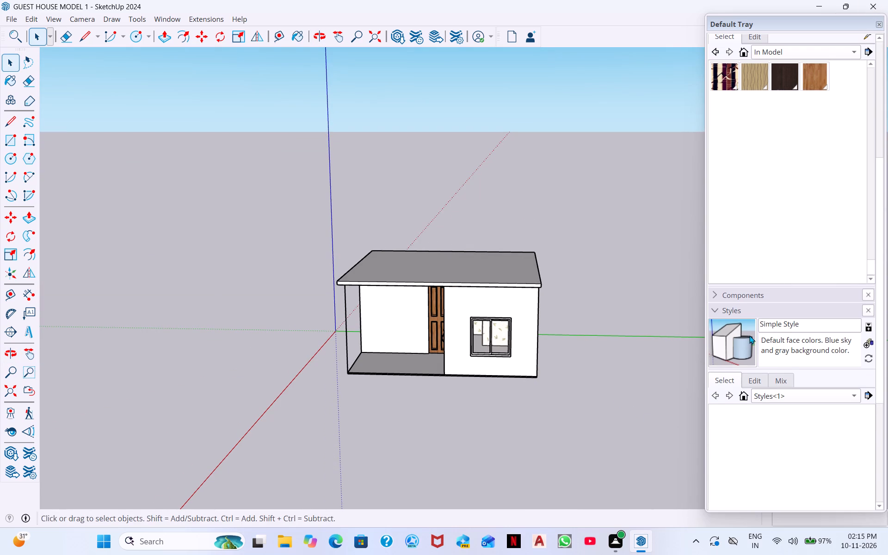
double_click(737, 405)
click(741, 400)
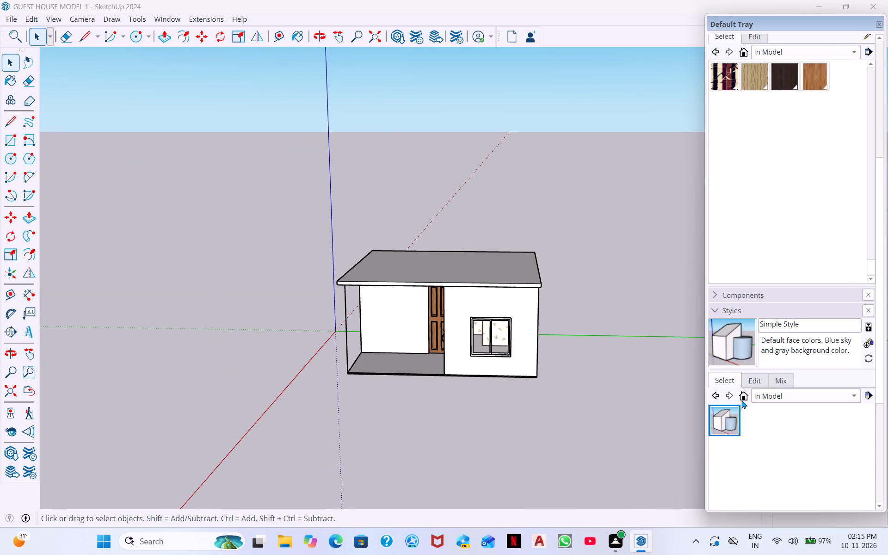
click(716, 396)
click(716, 396)
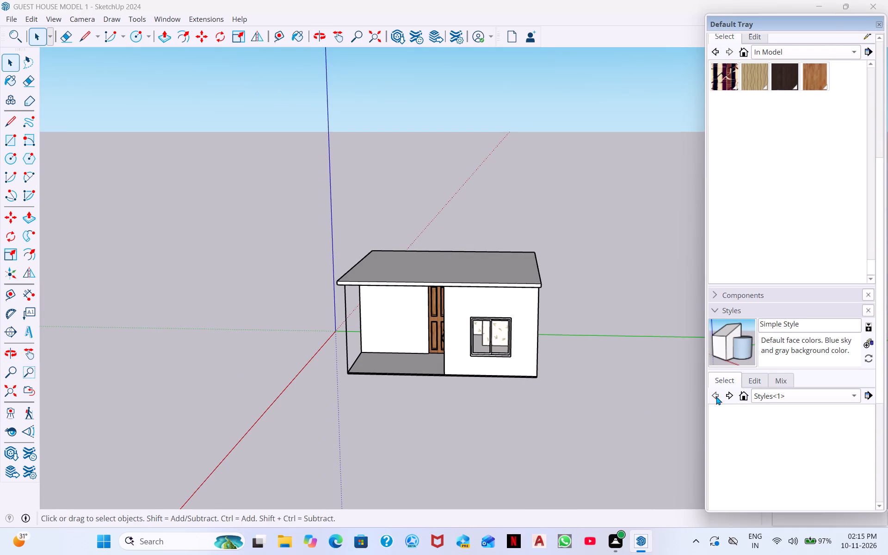
click(773, 395)
click(792, 406)
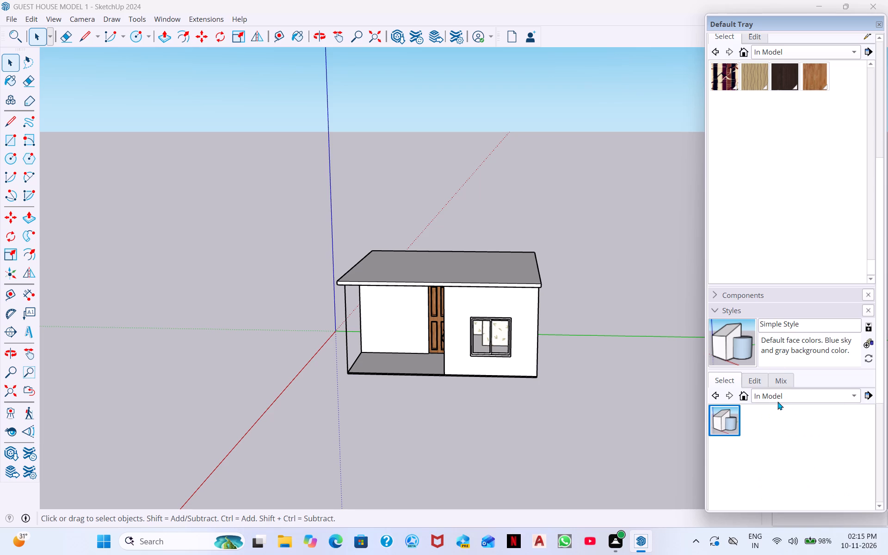
click(752, 302)
click(752, 290)
Start saving the In Model materials as a collection, entering HOME DESIGN as the folder name.
scroll(735, 303, up, 4)
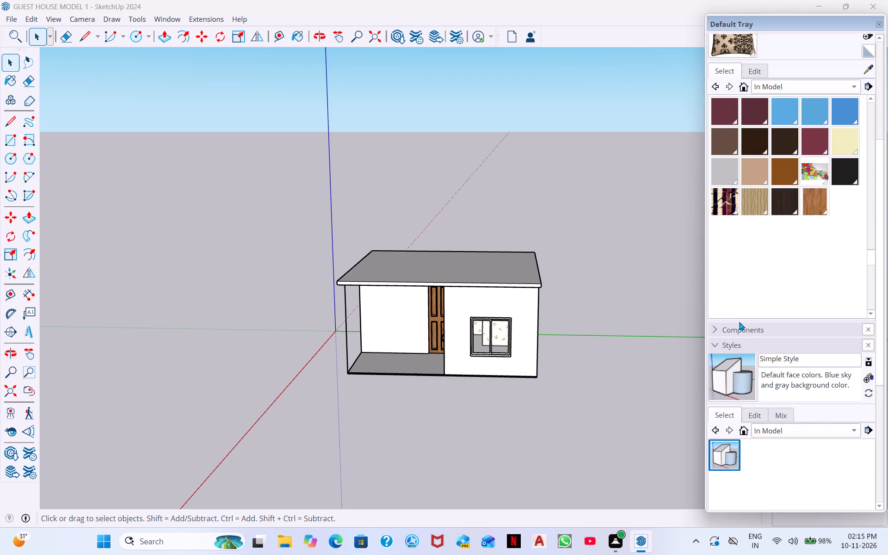
middle_drag(774, 200, 796, 294)
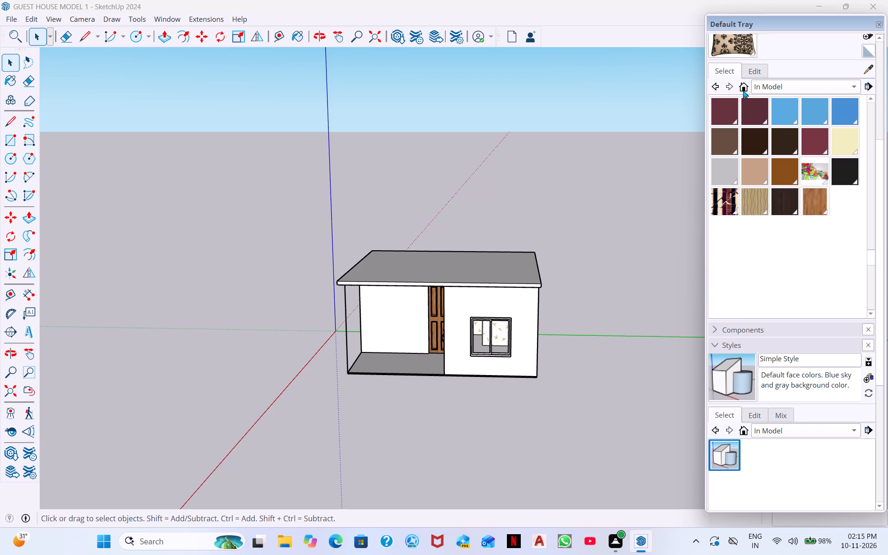
click(744, 87)
click(868, 84)
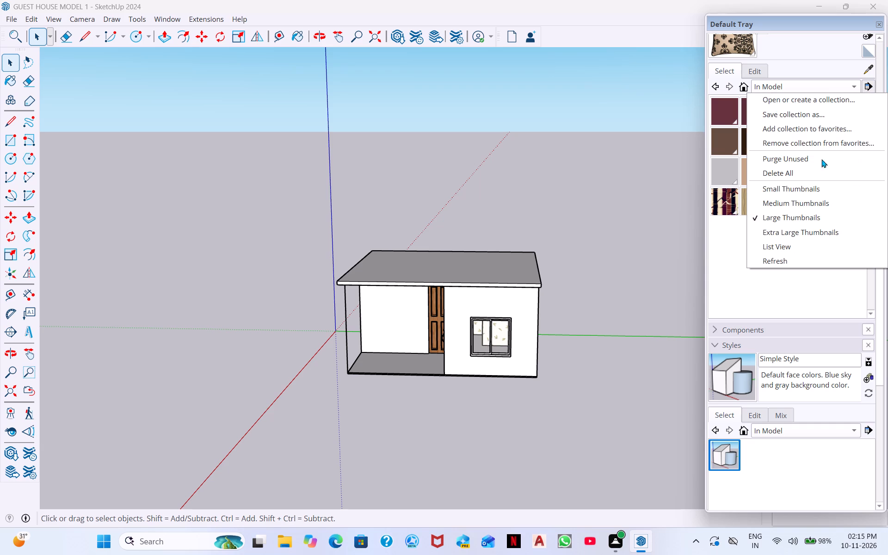
click(793, 119)
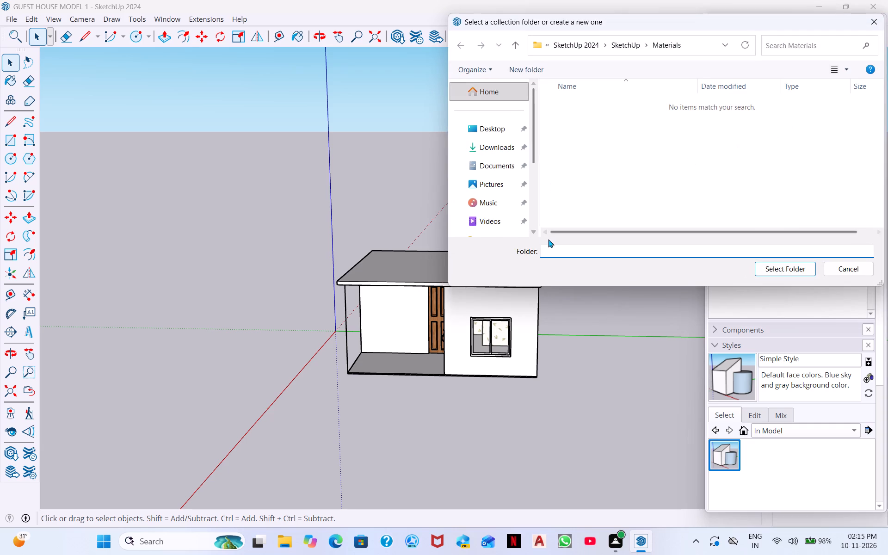
text(HOME)
key(space)
text(DESIGN)
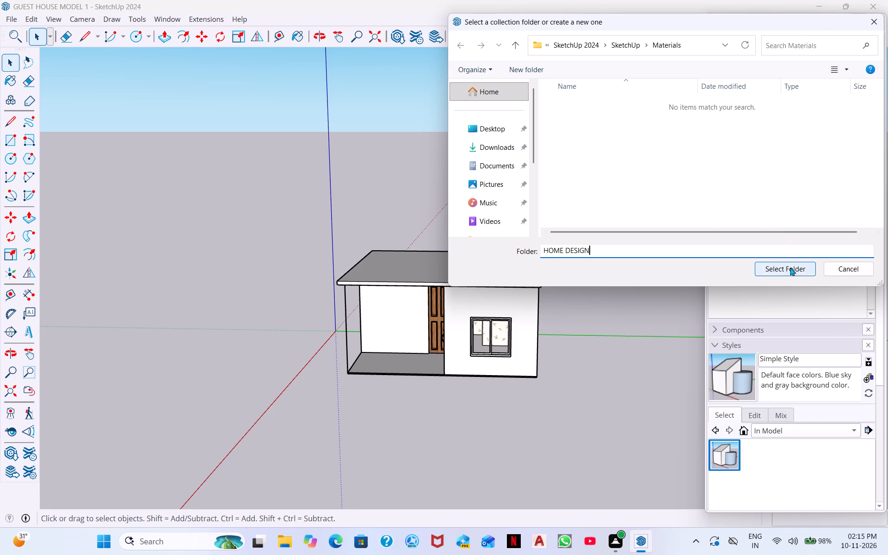
Rename New folder in Documents as HOME and save the materials collection into it.
click(505, 168)
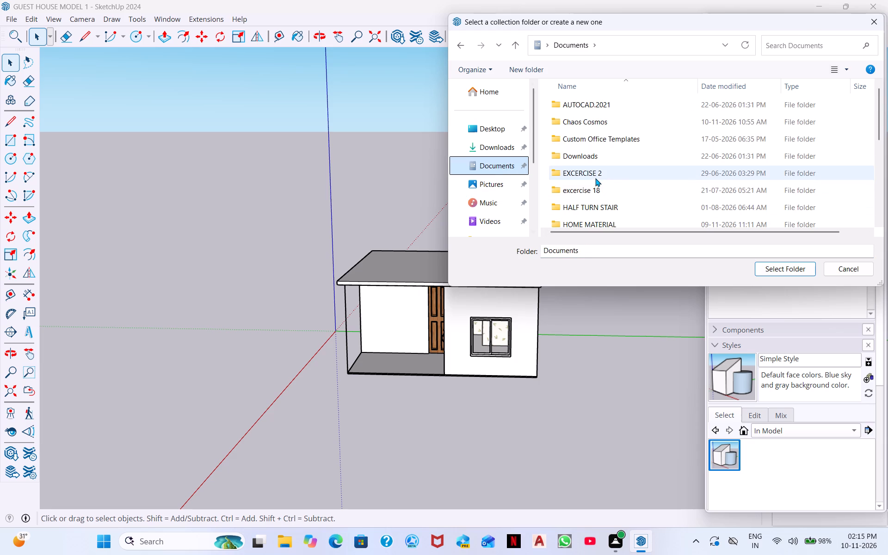
scroll(595, 178, down, 11)
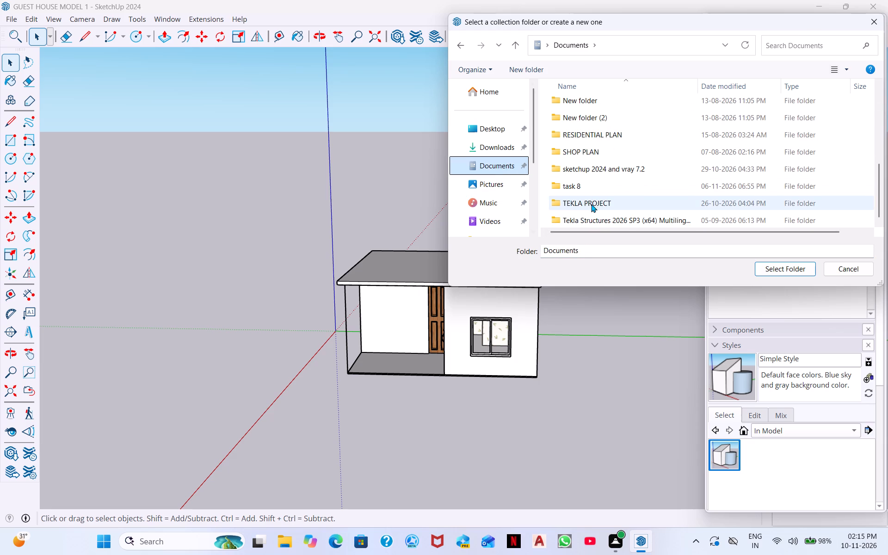
scroll(591, 204, down, 4)
scroll(586, 183, up, 2)
click(582, 181)
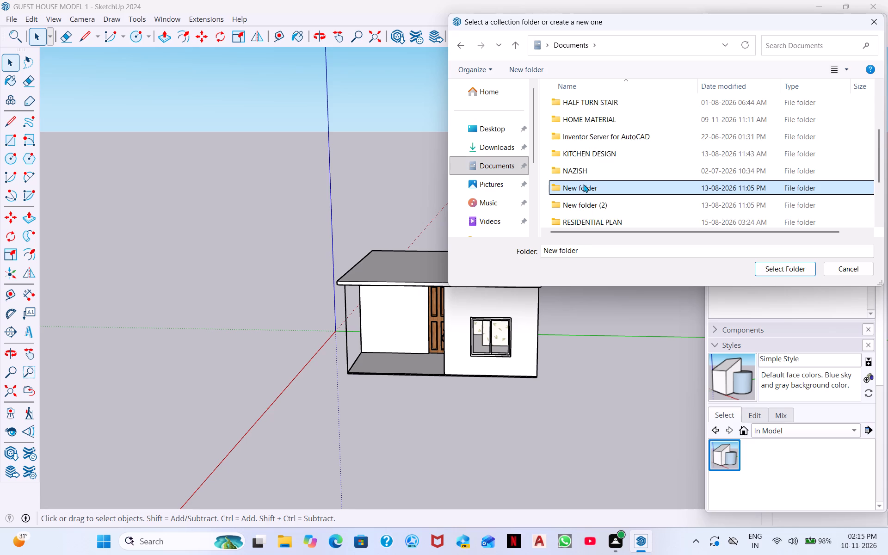
click(583, 184)
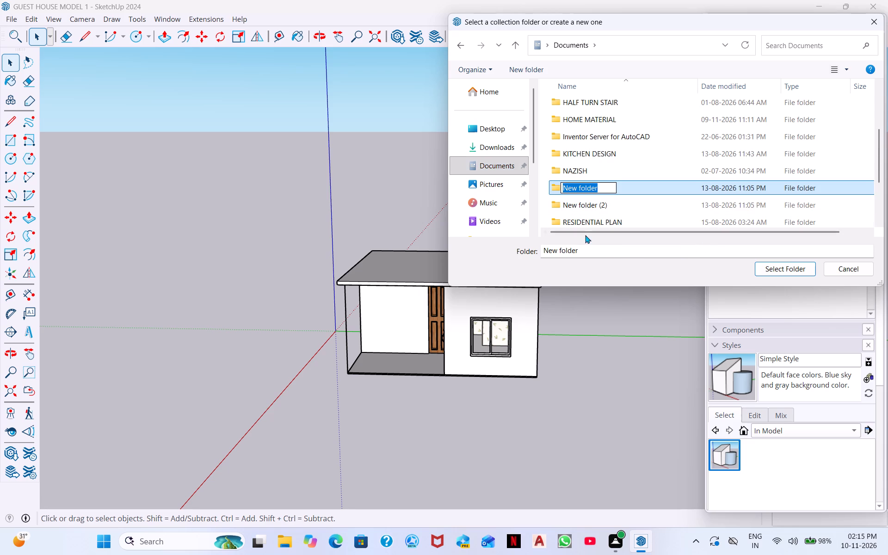
drag(607, 189, 512, 184)
key(BackSpace)
text(HOME)
key(space)
click(773, 269)
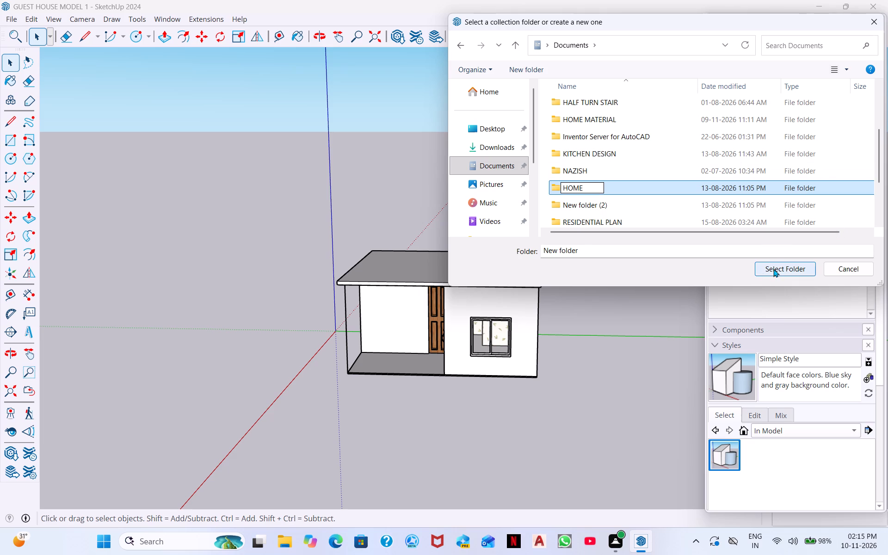
click(791, 264)
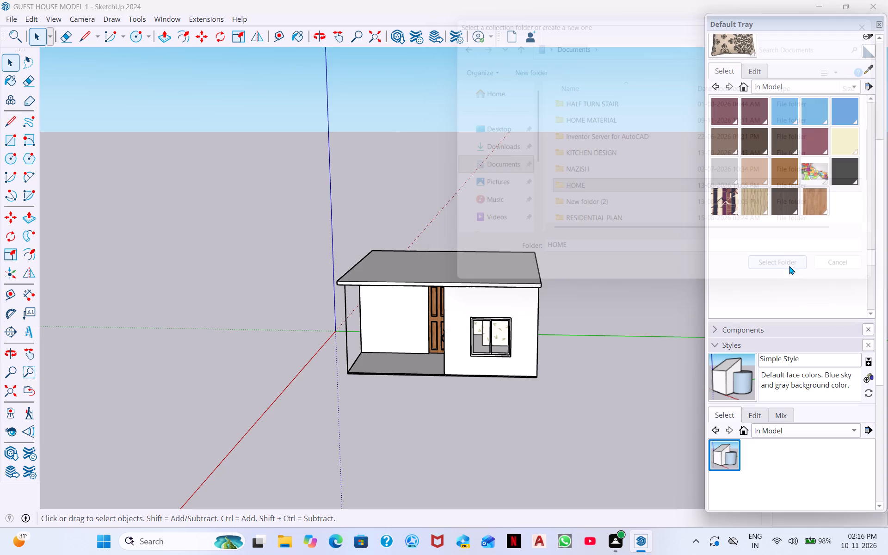
Look through the material swatches in the HOME collection.
scroll(655, 225, down, 4)
scroll(758, 170, down, 2)
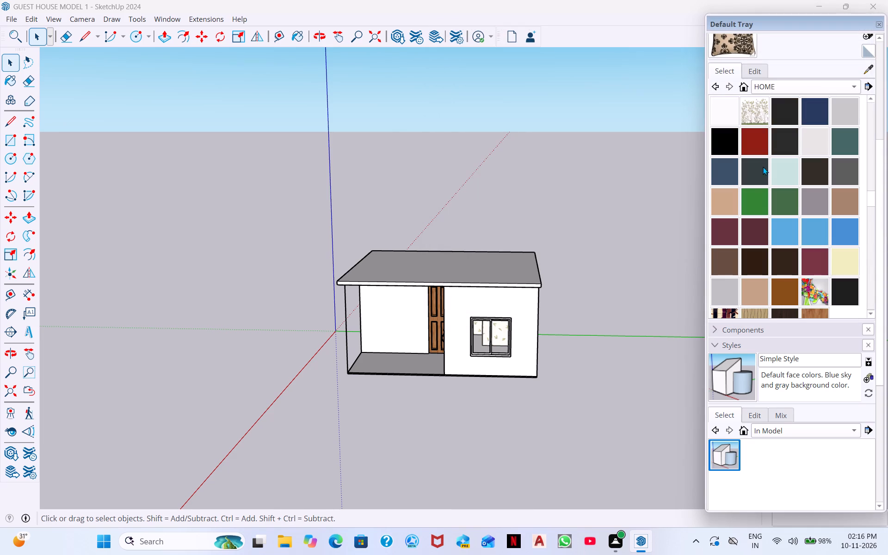
scroll(778, 220, down, 7)
scroll(784, 166, down, 5)
scroll(784, 126, up, 11)
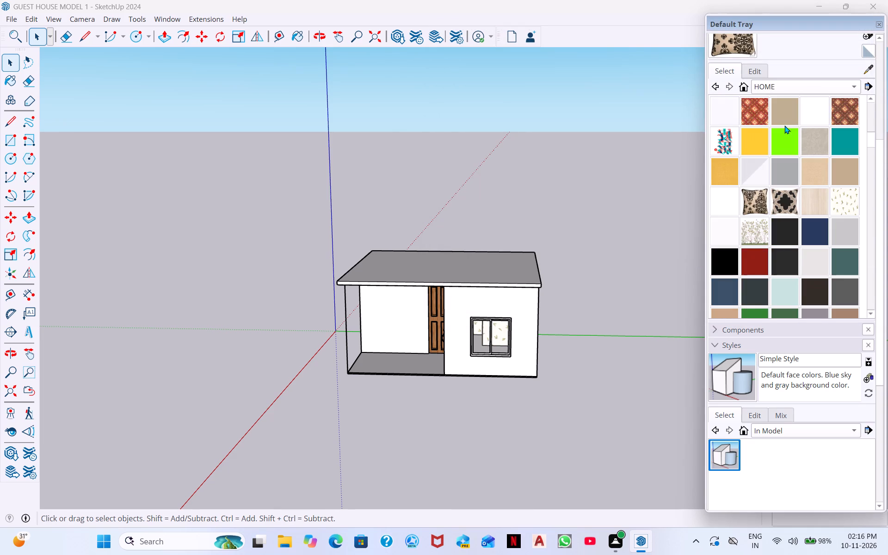
click(848, 85)
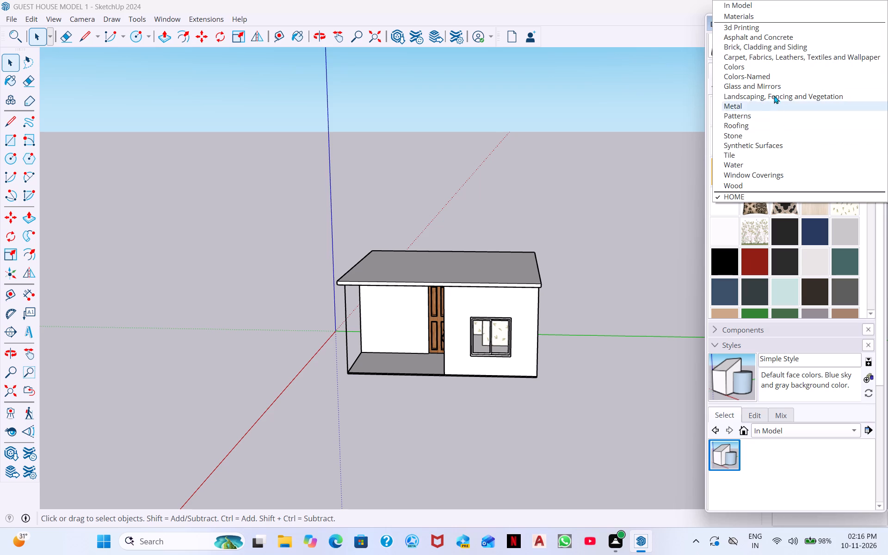
scroll(768, 84, up, 5)
scroll(769, 85, down, 9)
scroll(803, 159, down, 4)
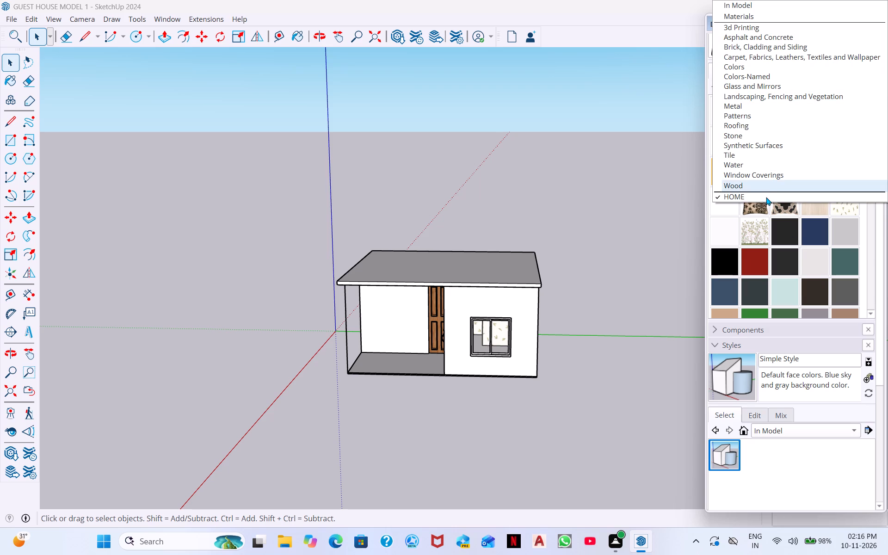
click(765, 198)
scroll(798, 198, down, 8)
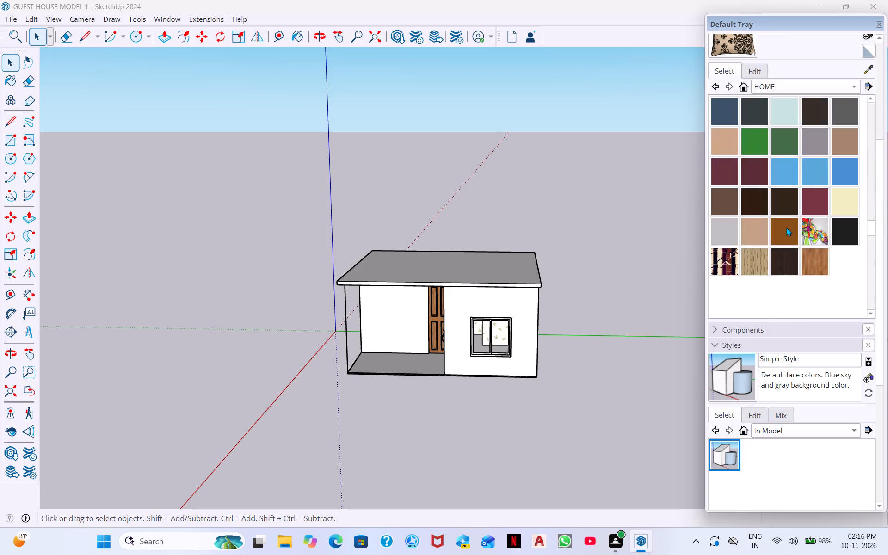
scroll(786, 228, down, 3)
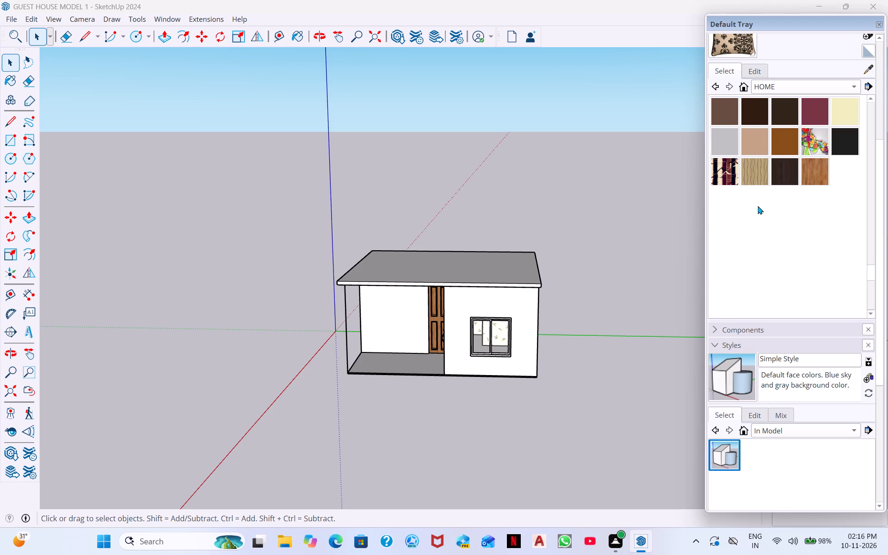
Paint the roof's top face with the black-and-beige patterned Material~24 from the HOME collection.
scroll(751, 187, up, 5)
scroll(776, 147, up, 4)
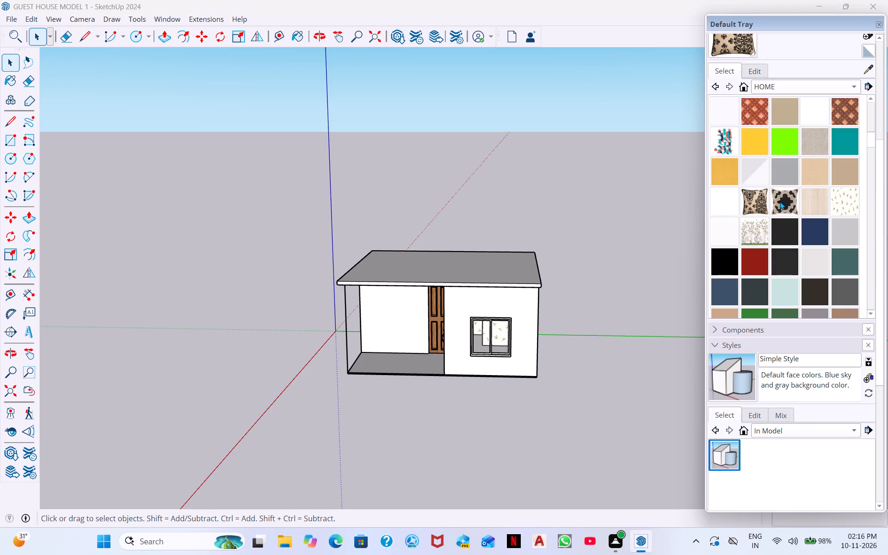
click(780, 201)
click(416, 264)
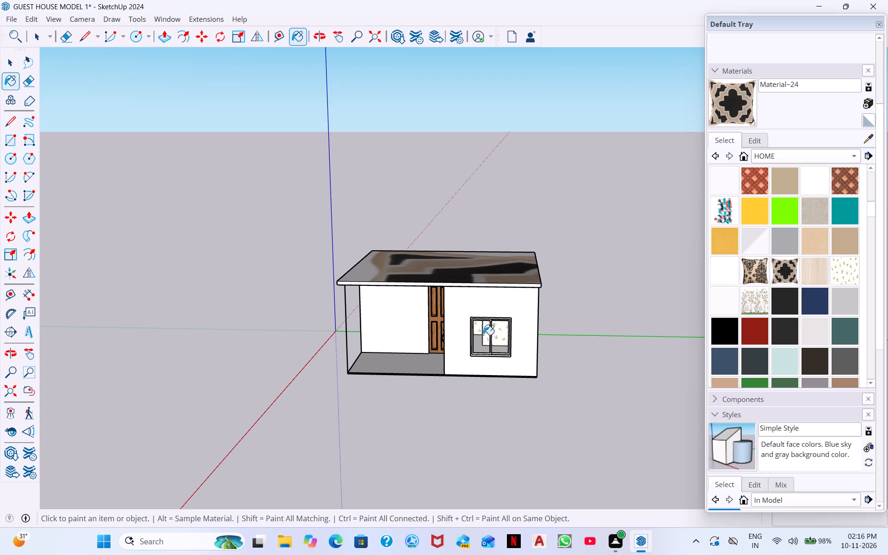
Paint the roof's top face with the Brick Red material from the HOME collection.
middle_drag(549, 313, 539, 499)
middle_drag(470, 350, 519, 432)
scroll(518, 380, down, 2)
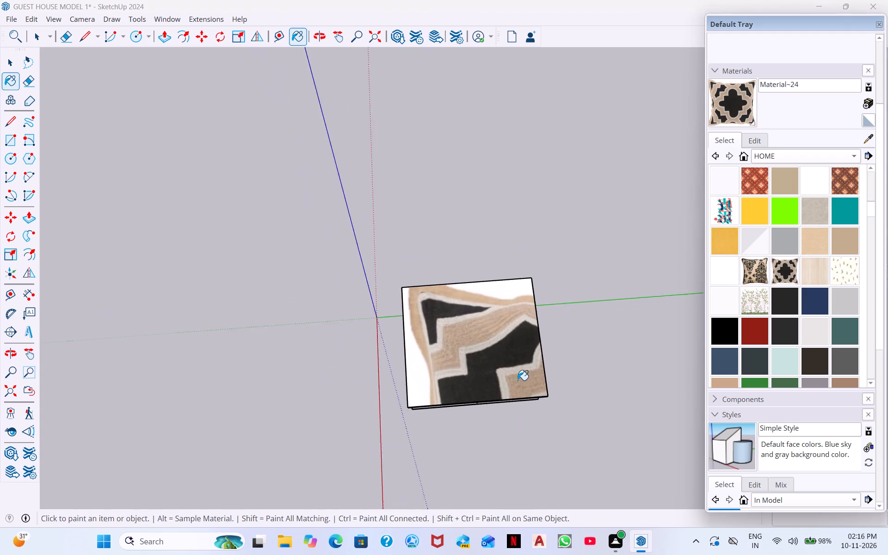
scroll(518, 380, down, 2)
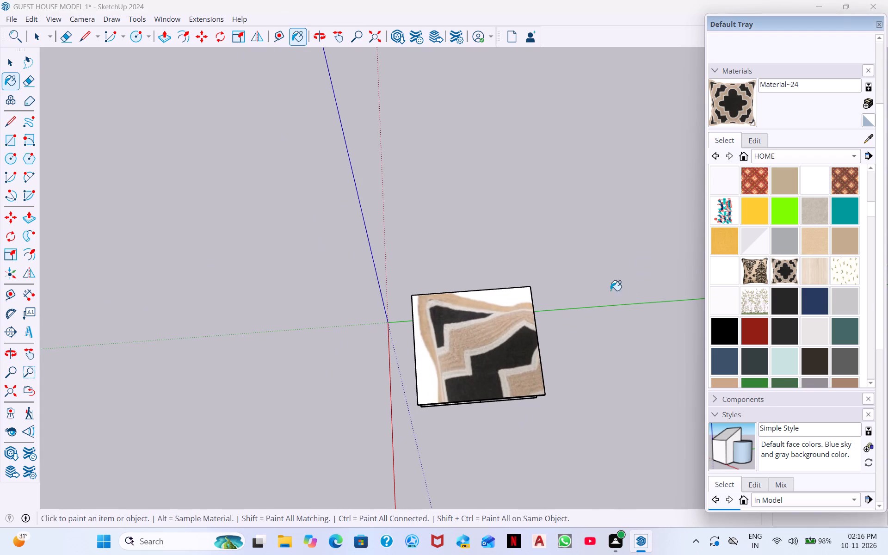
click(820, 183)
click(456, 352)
Undo the last two material applications on the roof's top face and return to the Select tool.
scroll(476, 339, down, 1)
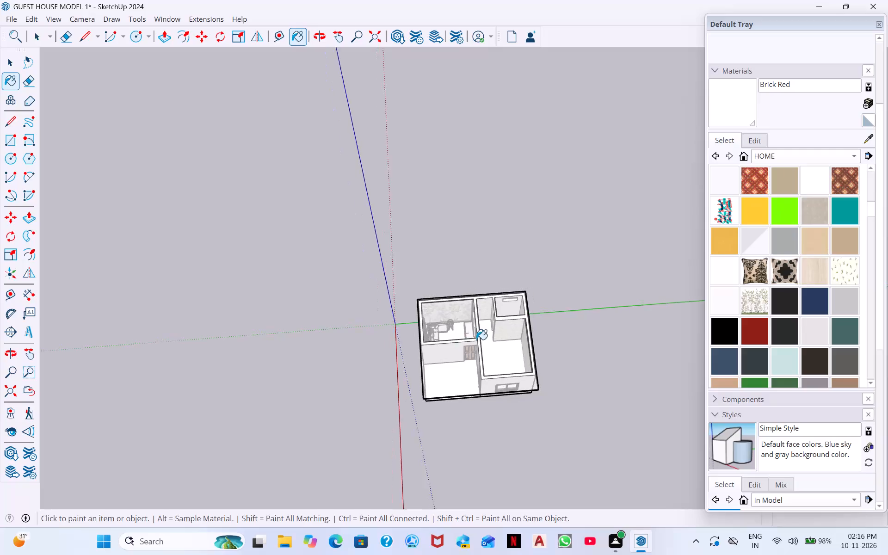
scroll(476, 339, down, 3)
middle_drag(501, 324, 533, 161)
middle_drag(544, 329, 575, 212)
scroll(554, 295, down, 1)
middle_drag(554, 297, 606, 296)
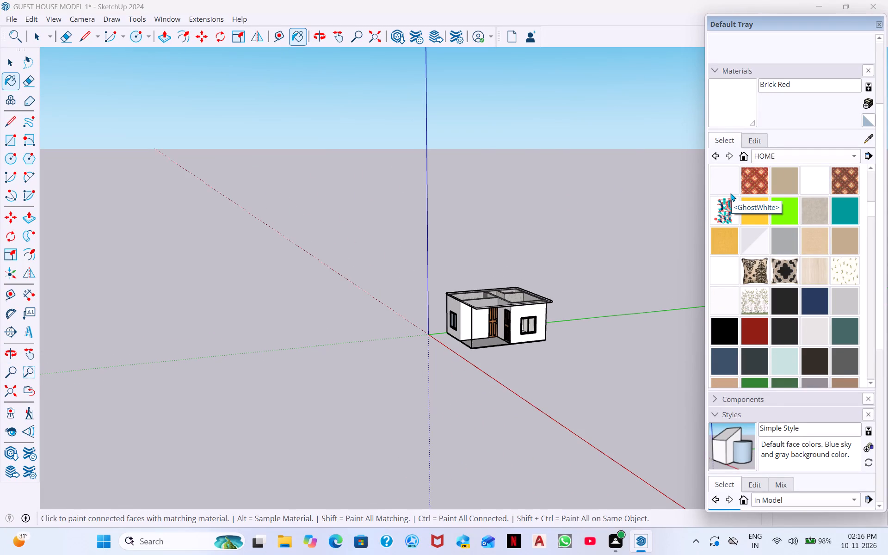
key(ctrl+z)
key(ctrl+z)
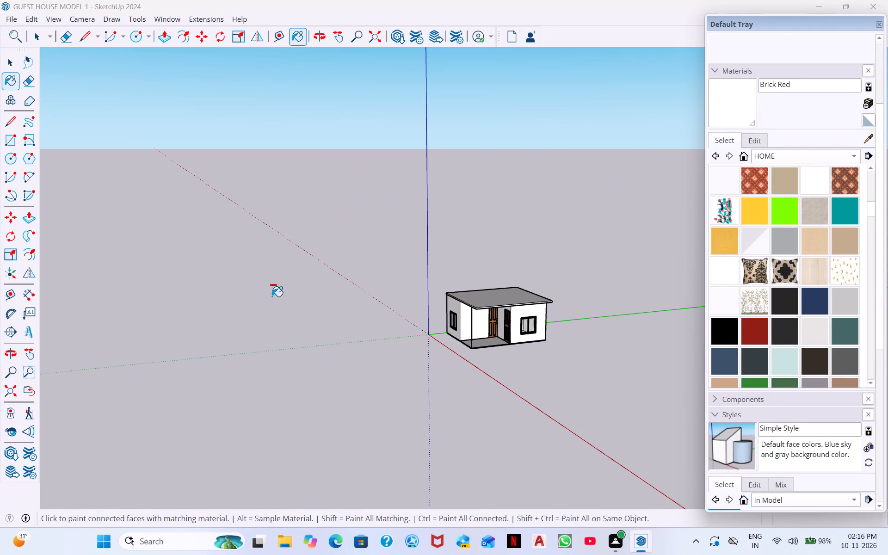
key(space)
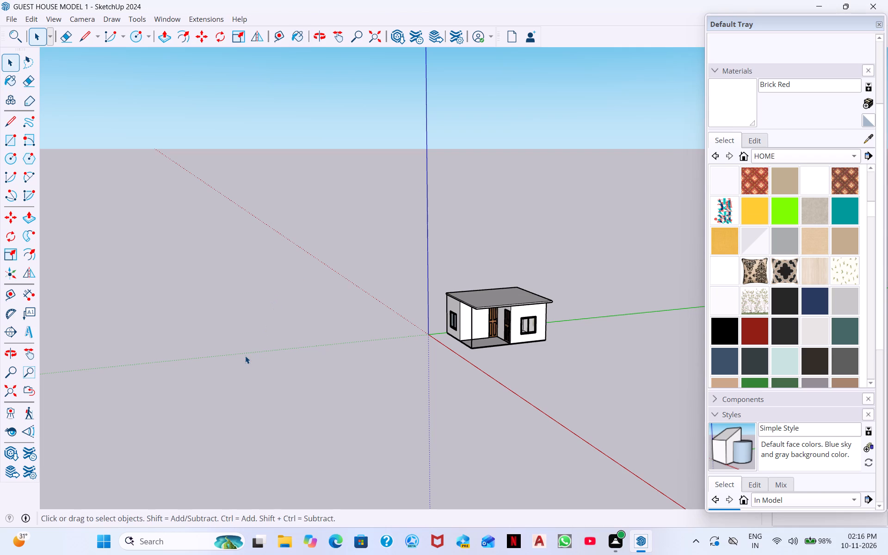